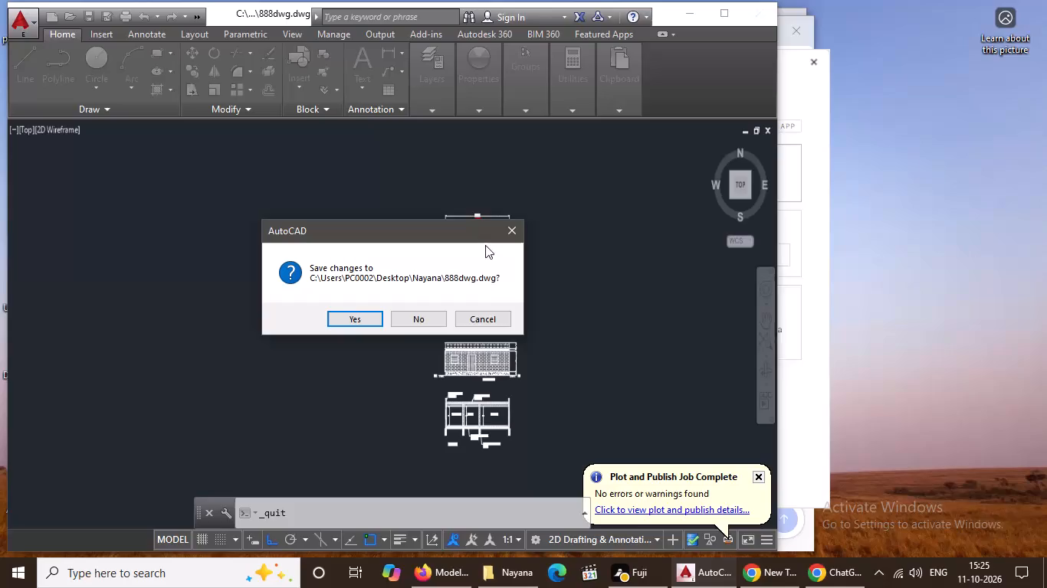
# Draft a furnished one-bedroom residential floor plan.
# Discard the unsaved changes to 888dwg.dwg and finish quitting AutoCAD.
pyautogui.click(412, 315)
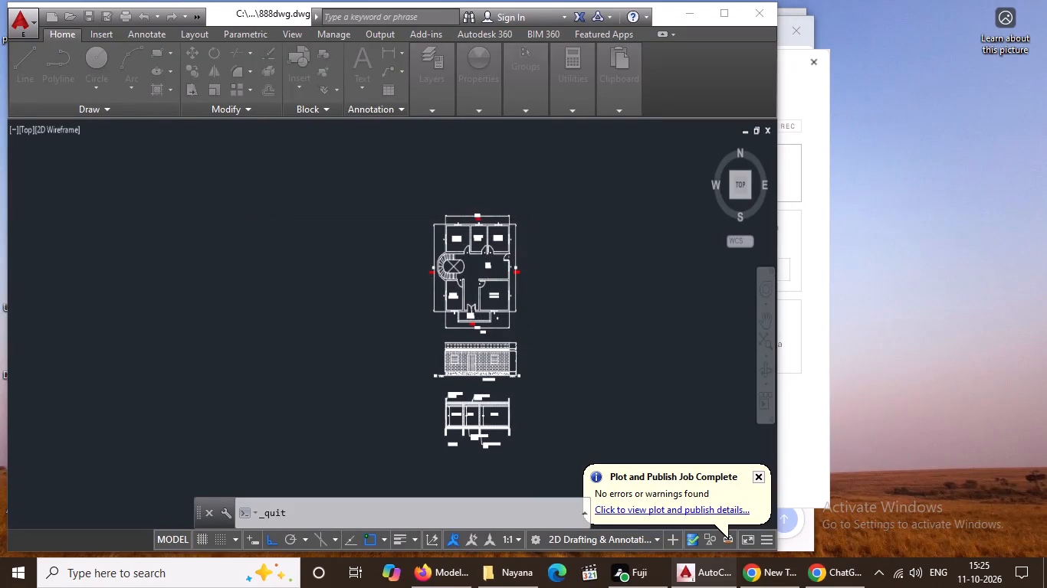
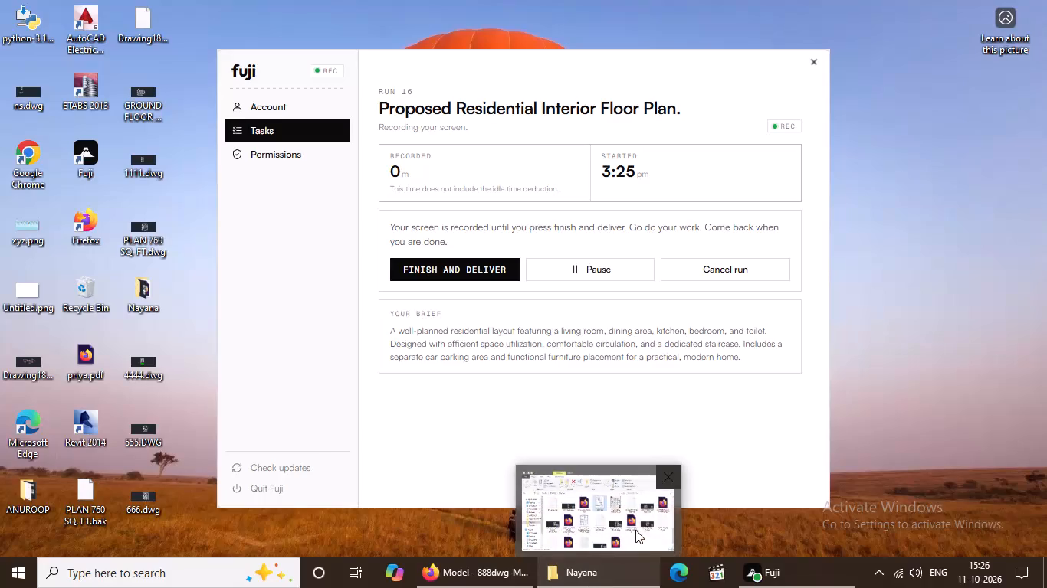
# Close the open Nayana folder window.
pyautogui.click(672, 480)
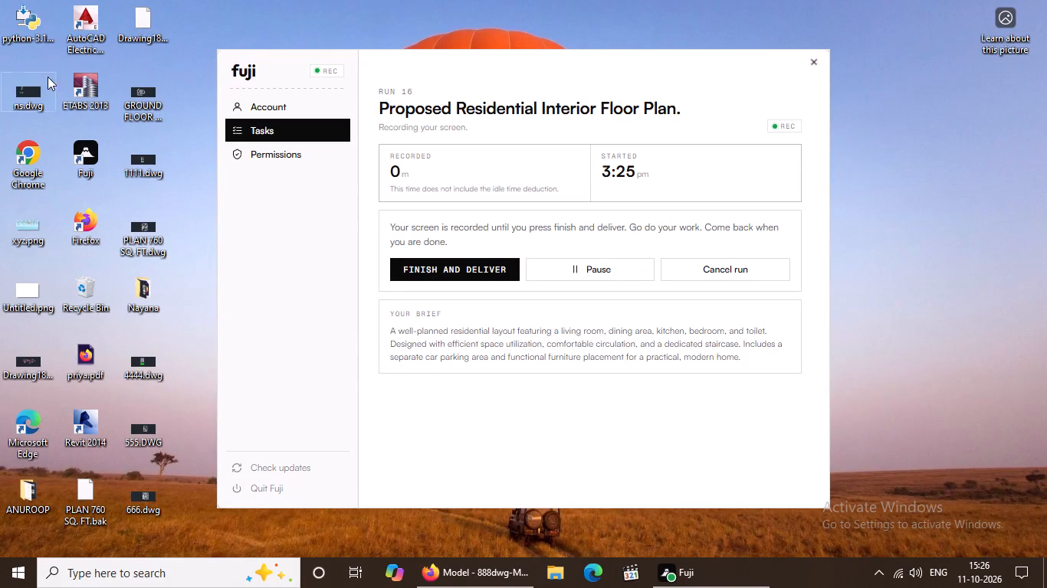
# Launch AutoCAD Electrical 2015 - English from its desktop shortcut.
pyautogui.moveTo(75, 33); pyautogui.dragTo(77, 44, button='right')
pyautogui.doubleClick(90, 8)
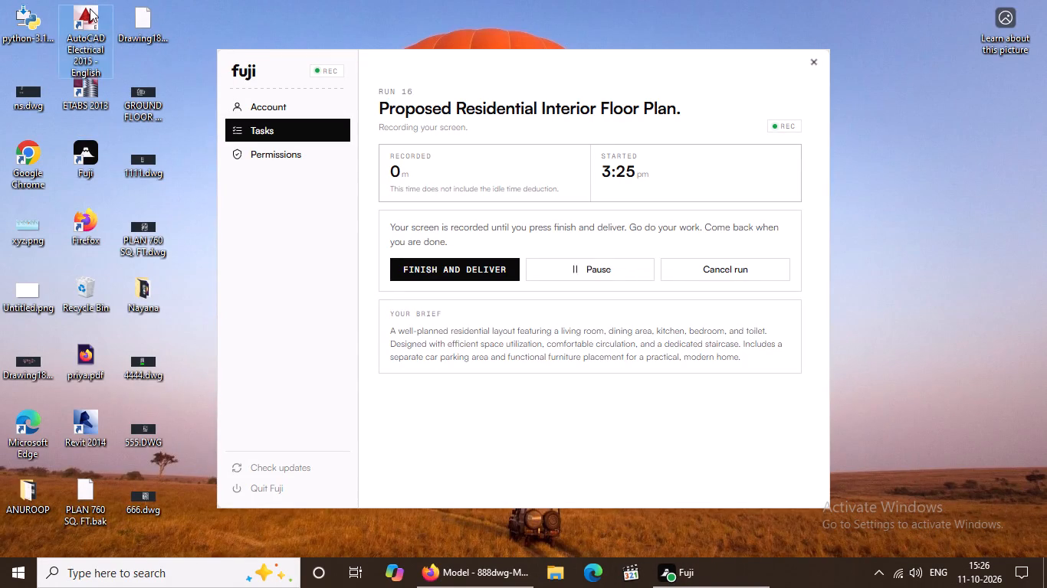
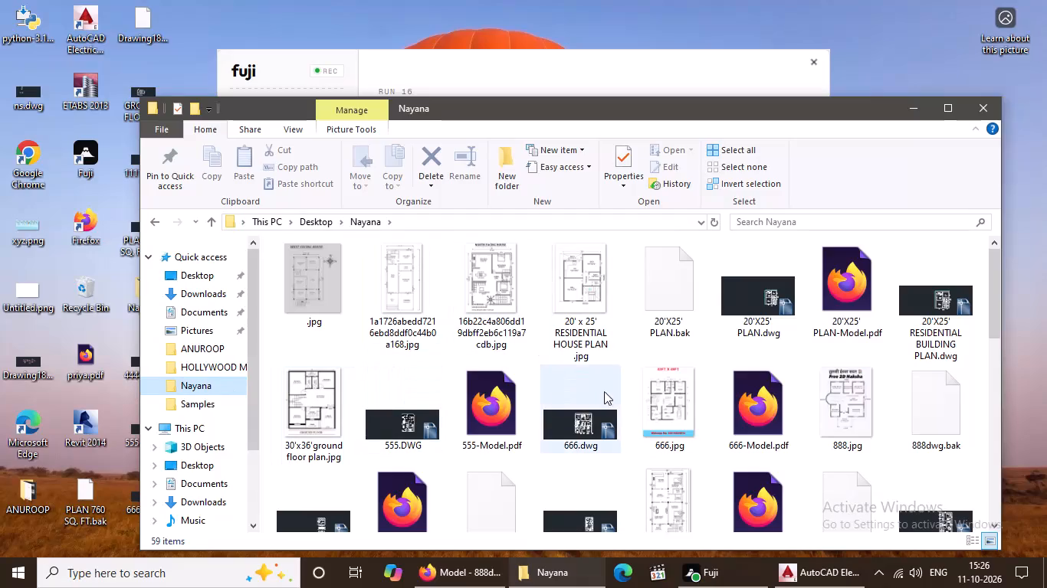
# View the reference floor plan image 9999.jpg from the Nayana folder in a maximized window, closing the image when finished.
pyautogui.scroll(-6, 756, 425)
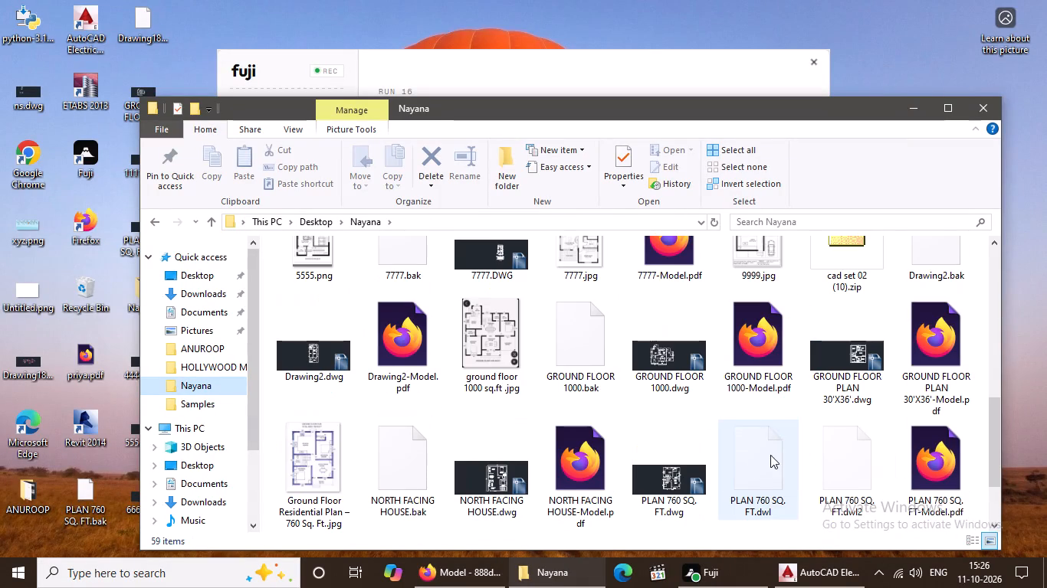
pyautogui.doubleClick(765, 265)
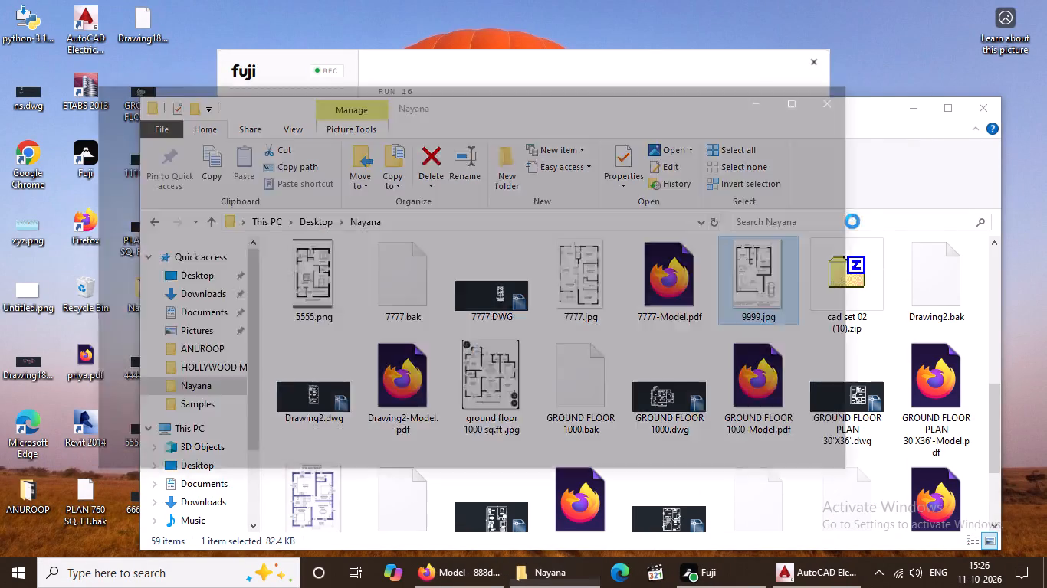
pyautogui.click(801, 99)
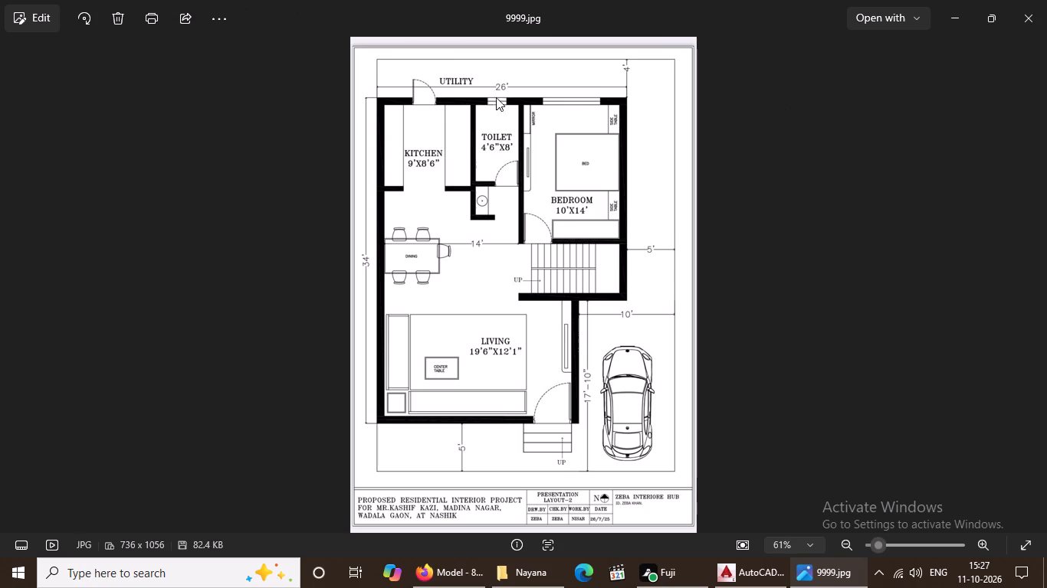
pyautogui.click(1042, 18)
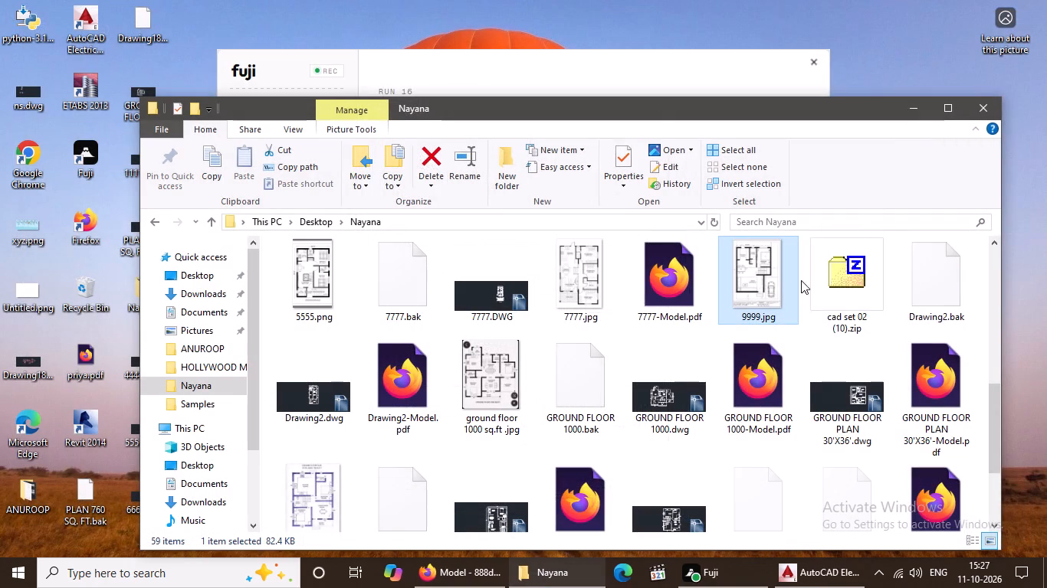
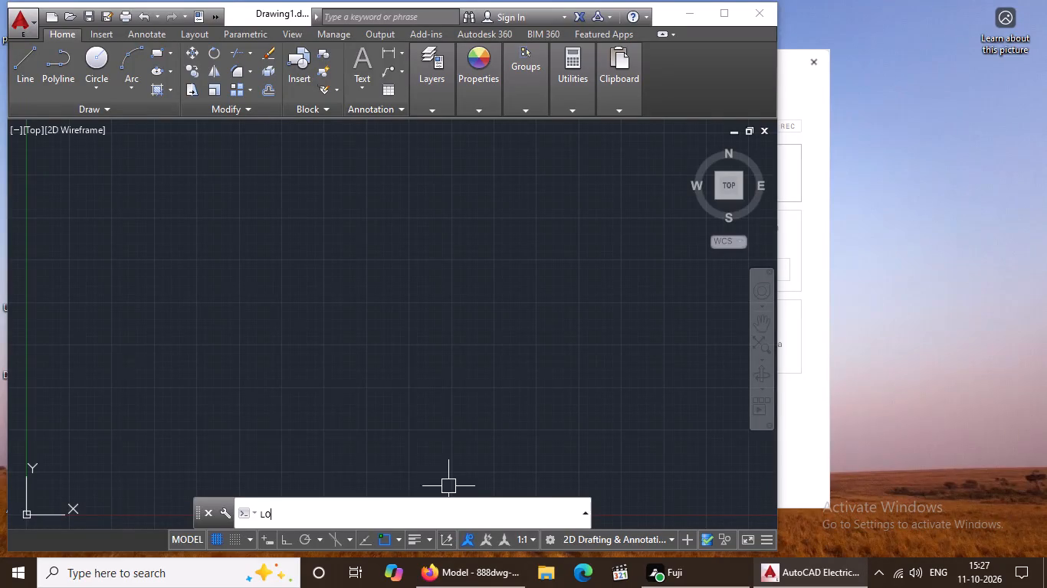
# Maximize the drawing window and turn off the background grid display.
pyautogui.click(288, 368)
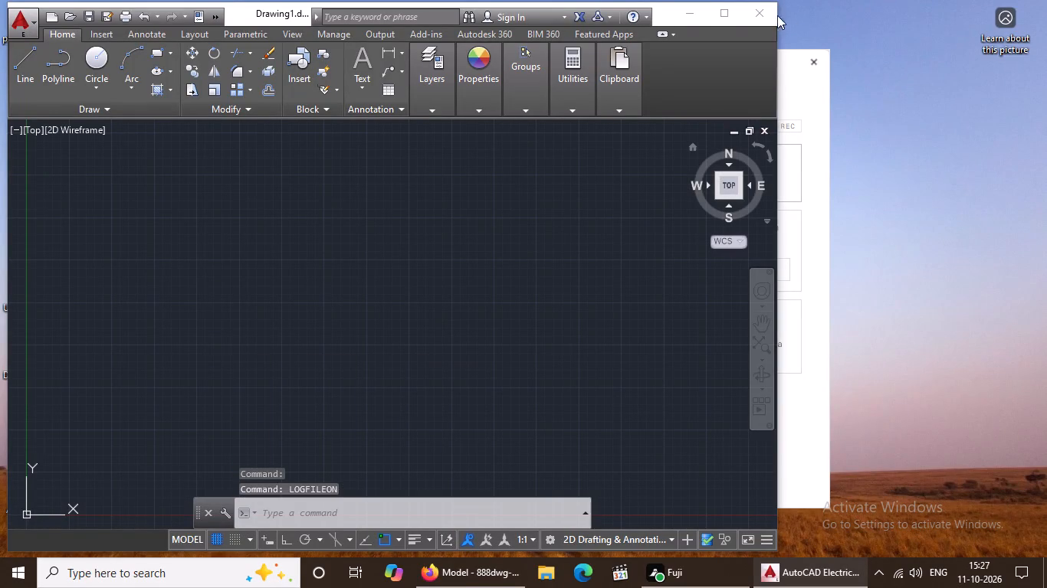
pyautogui.click(719, 12)
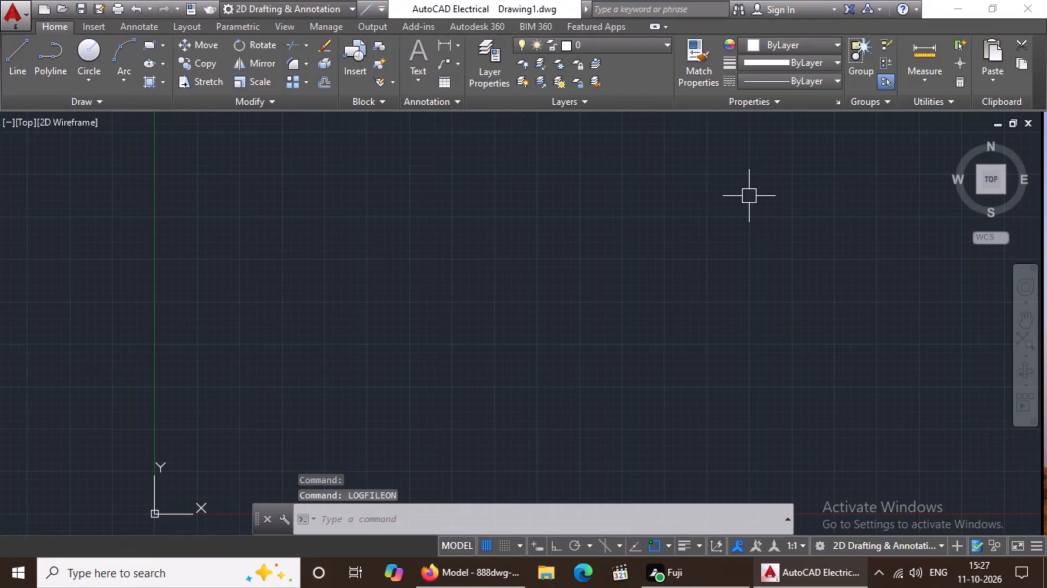
pyautogui.click(487, 548)
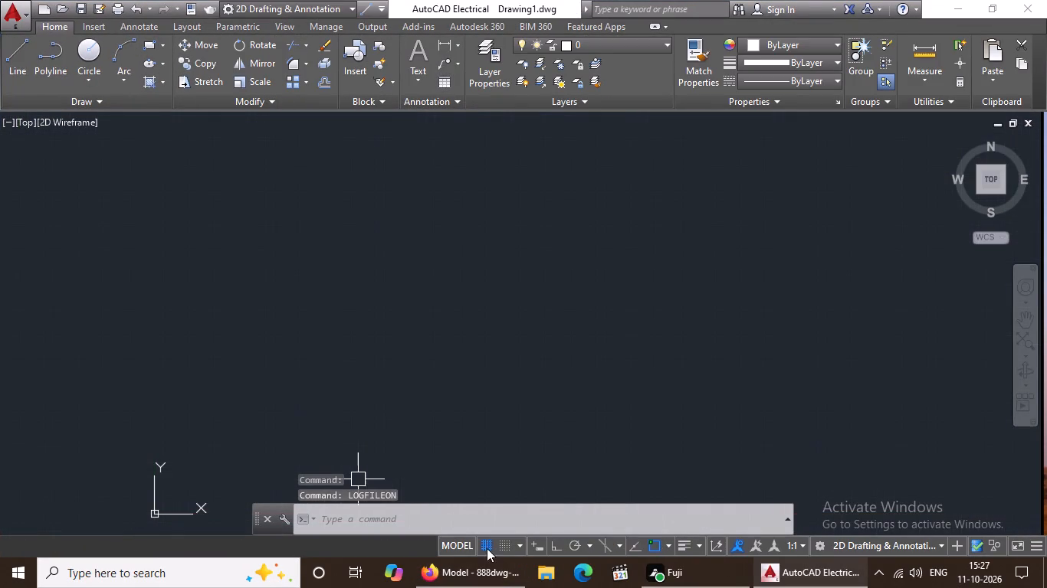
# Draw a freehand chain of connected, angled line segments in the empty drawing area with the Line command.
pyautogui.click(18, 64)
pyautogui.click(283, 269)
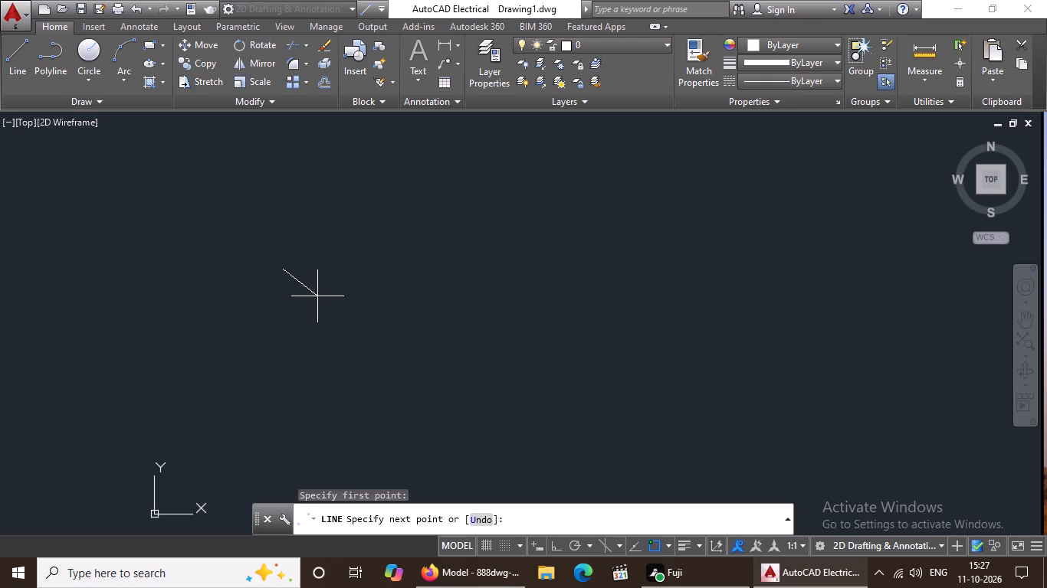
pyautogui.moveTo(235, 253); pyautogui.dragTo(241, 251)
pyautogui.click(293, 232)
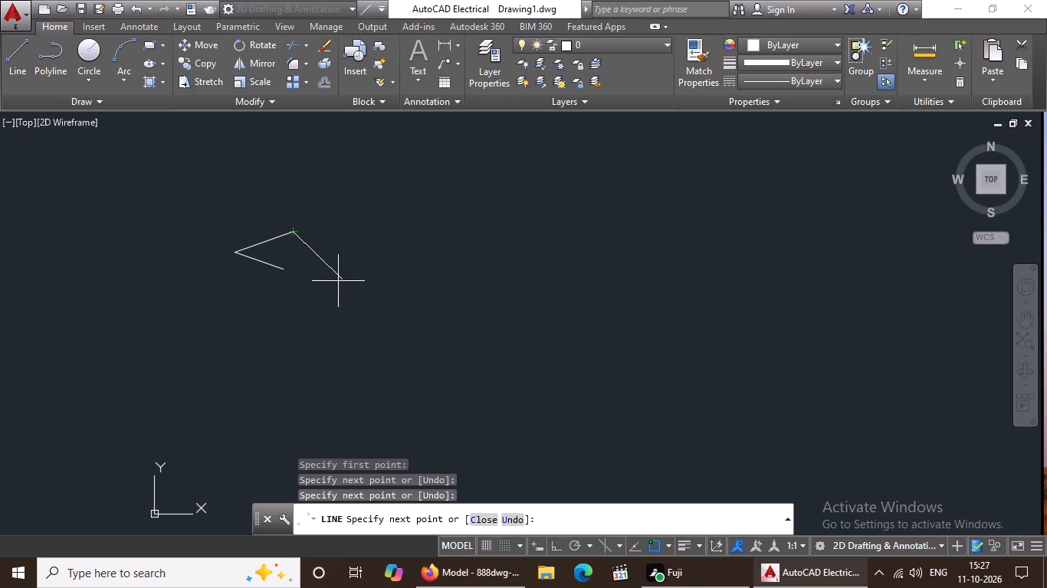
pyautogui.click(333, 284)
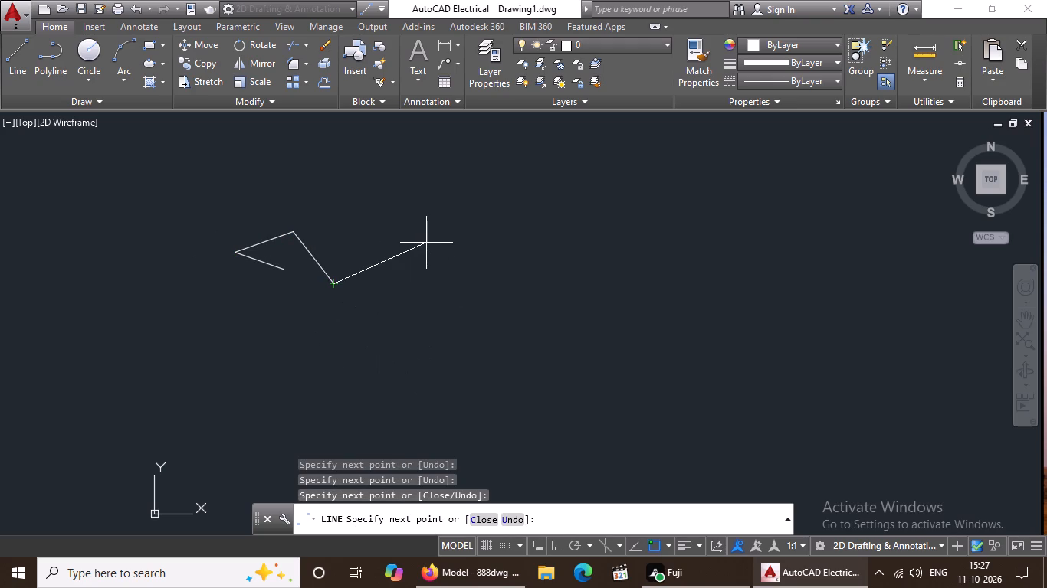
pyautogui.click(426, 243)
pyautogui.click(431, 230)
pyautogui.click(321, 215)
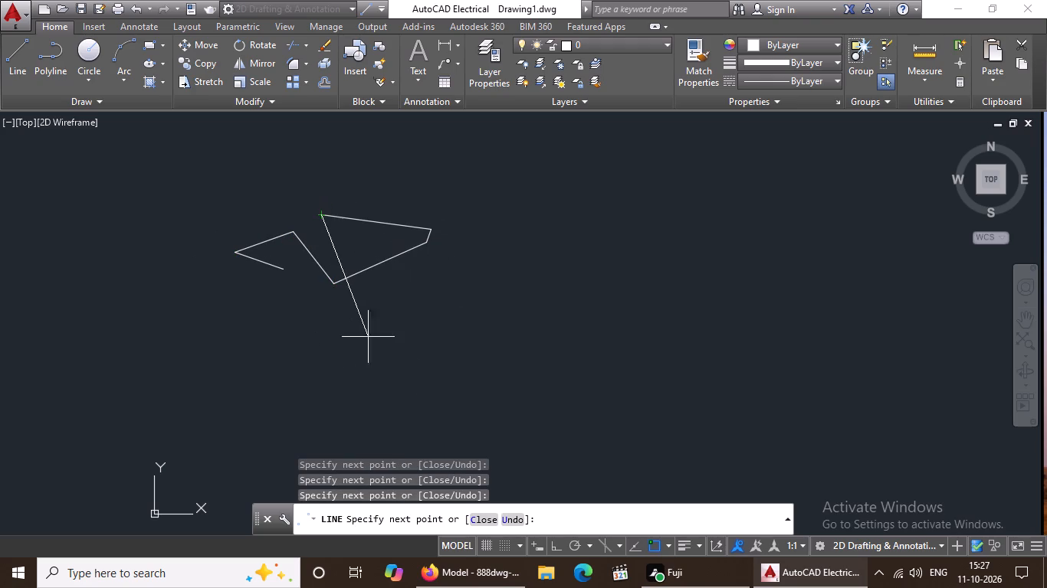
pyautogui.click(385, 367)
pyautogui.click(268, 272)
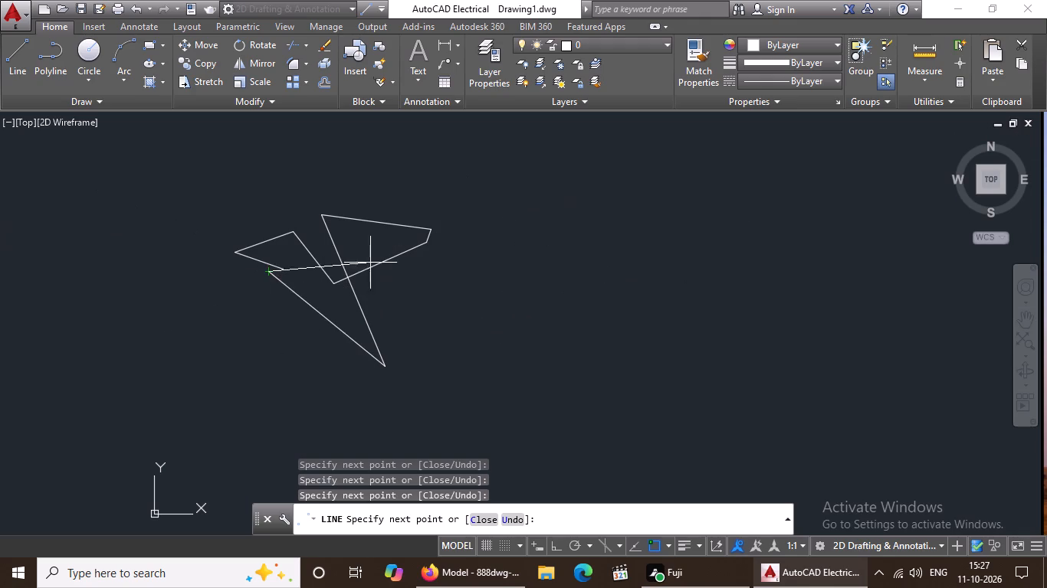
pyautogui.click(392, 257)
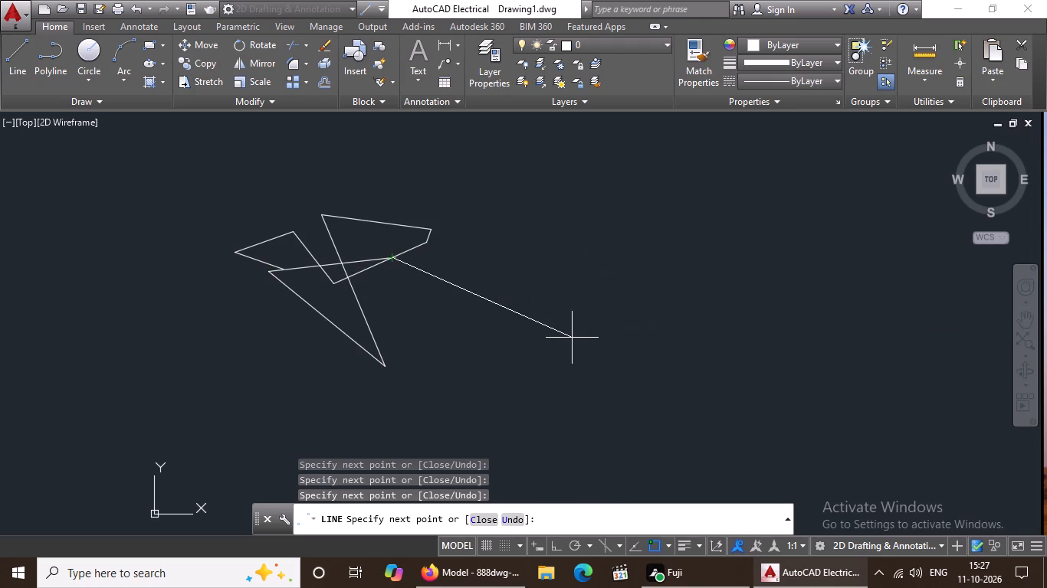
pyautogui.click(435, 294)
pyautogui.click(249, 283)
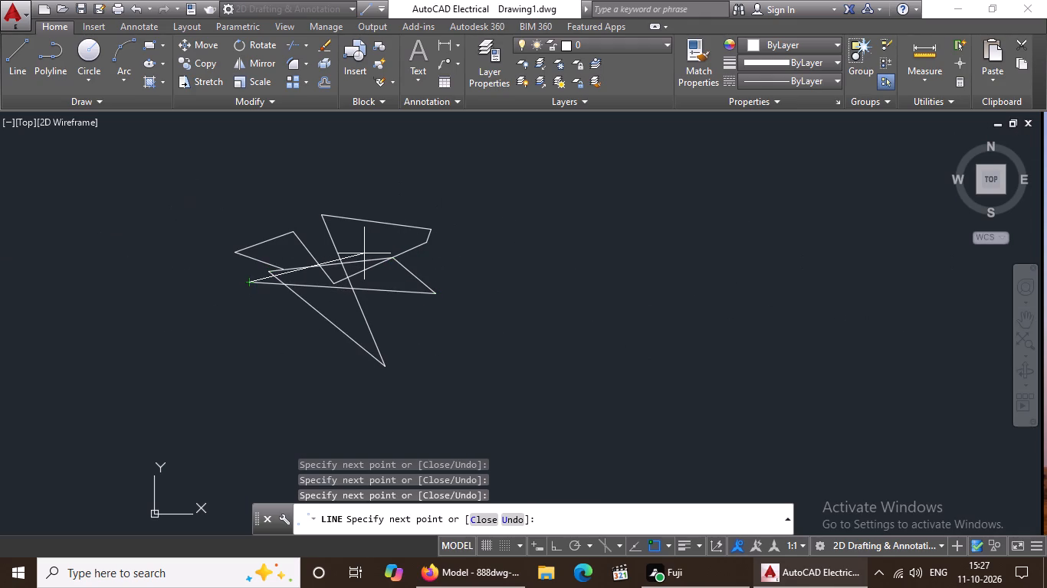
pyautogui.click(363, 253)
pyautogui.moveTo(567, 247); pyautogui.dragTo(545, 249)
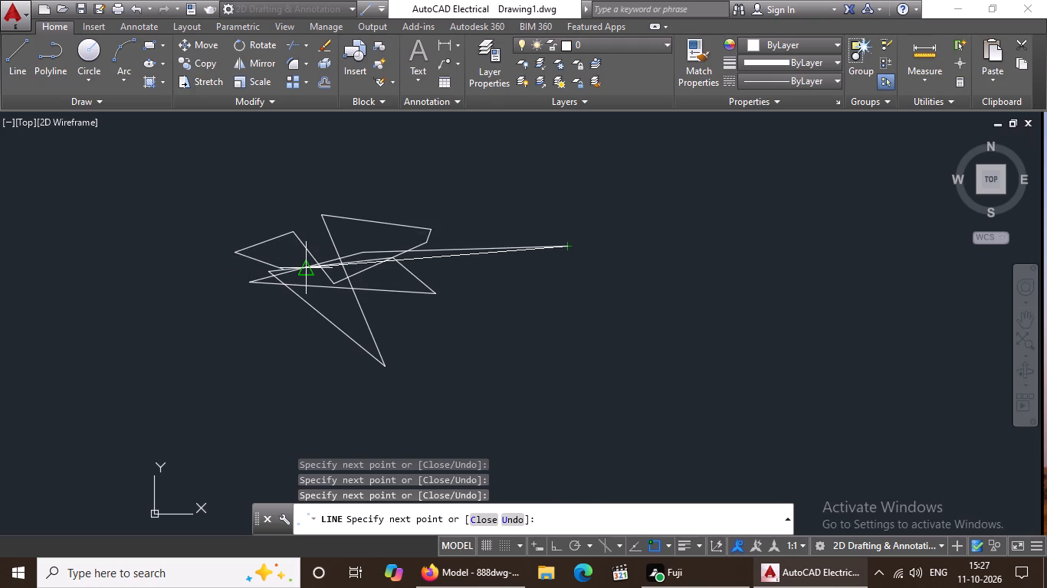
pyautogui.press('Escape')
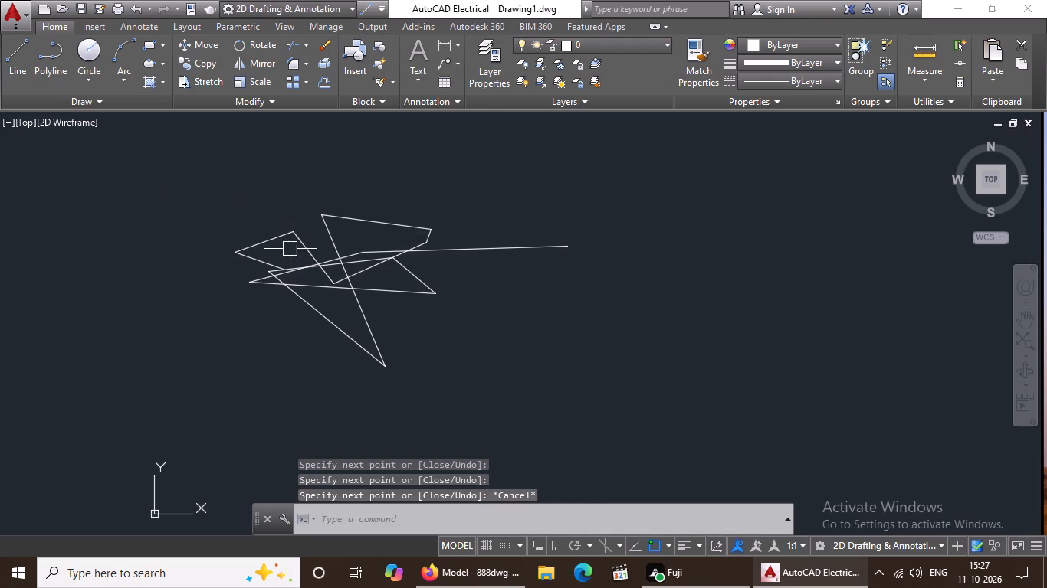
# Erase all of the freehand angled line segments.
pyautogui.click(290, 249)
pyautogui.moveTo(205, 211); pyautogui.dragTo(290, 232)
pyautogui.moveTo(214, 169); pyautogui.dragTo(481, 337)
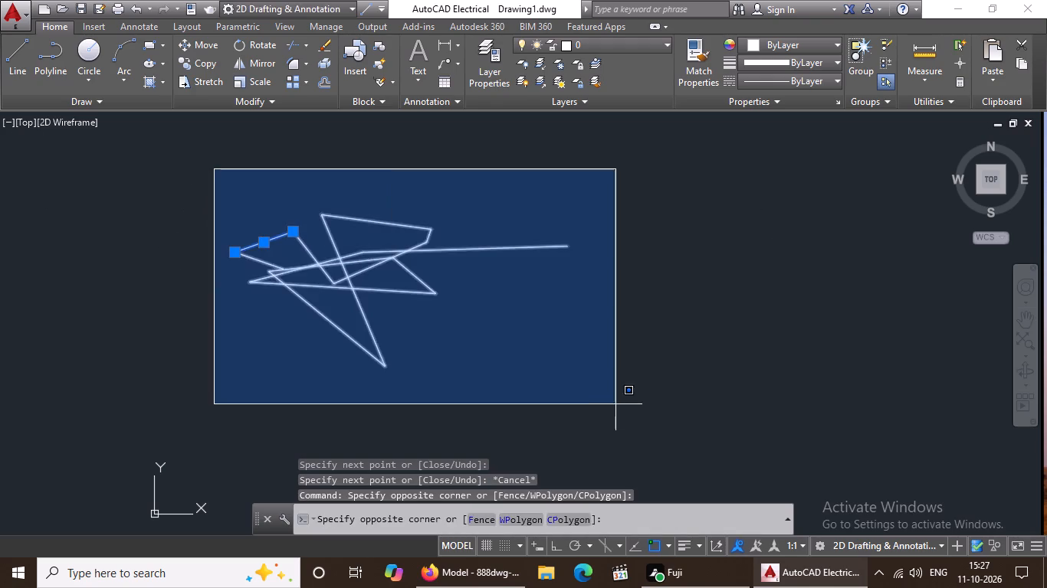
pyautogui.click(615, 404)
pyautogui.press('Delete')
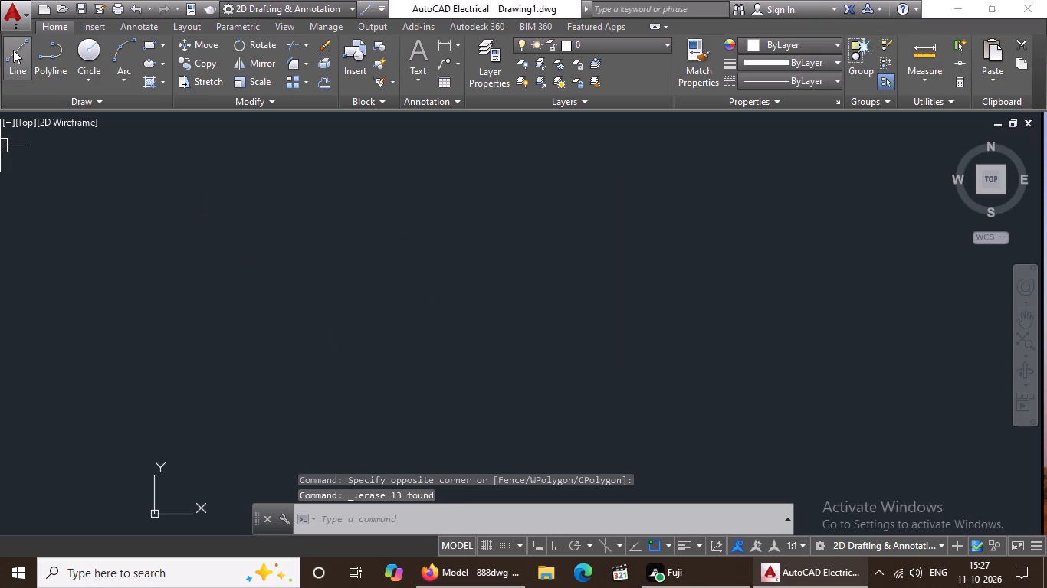
# Start the Line command with Ortho mode turned on.
pyautogui.click(13, 50)
pyautogui.click(555, 547)
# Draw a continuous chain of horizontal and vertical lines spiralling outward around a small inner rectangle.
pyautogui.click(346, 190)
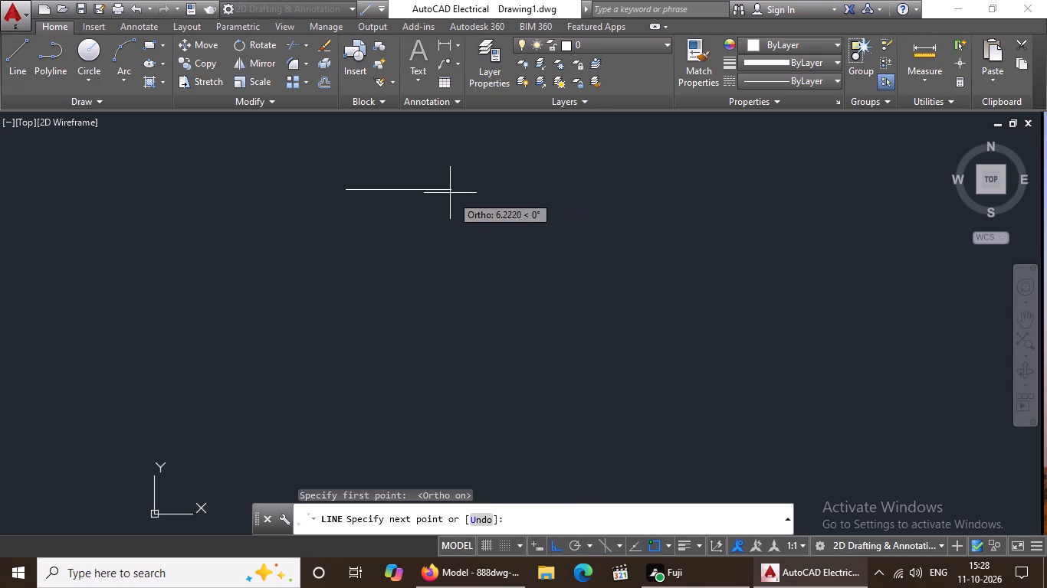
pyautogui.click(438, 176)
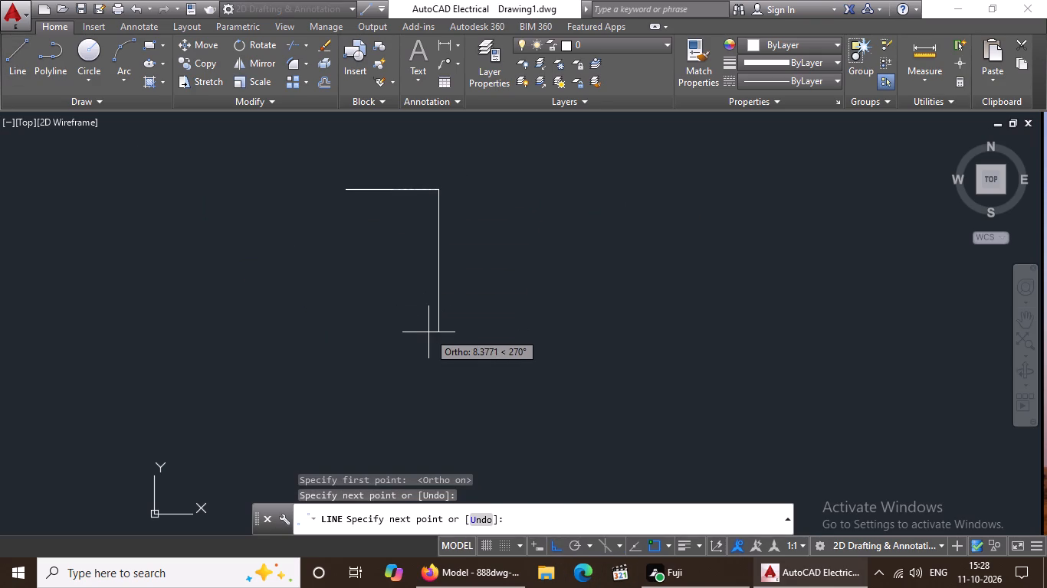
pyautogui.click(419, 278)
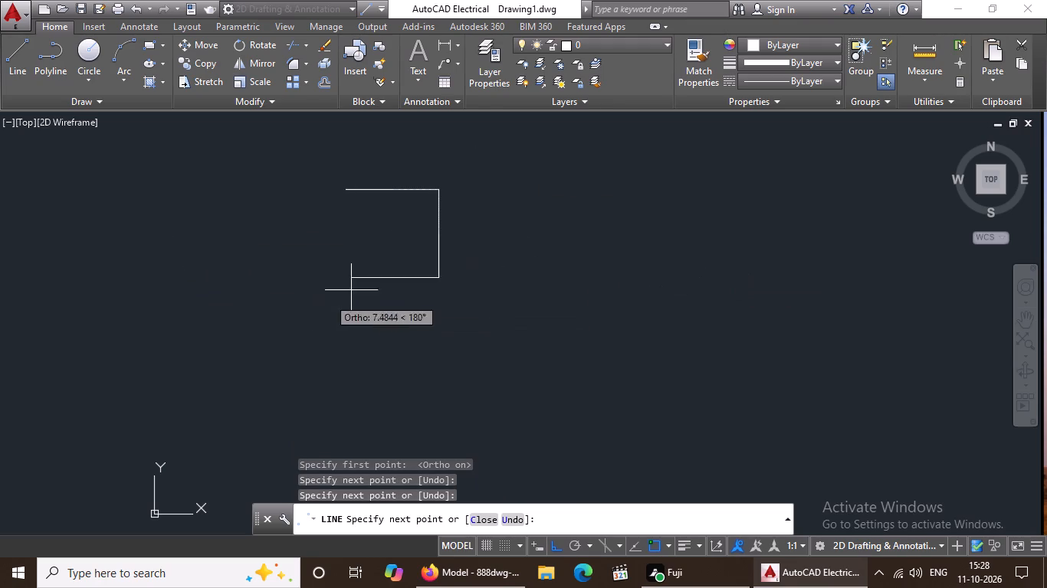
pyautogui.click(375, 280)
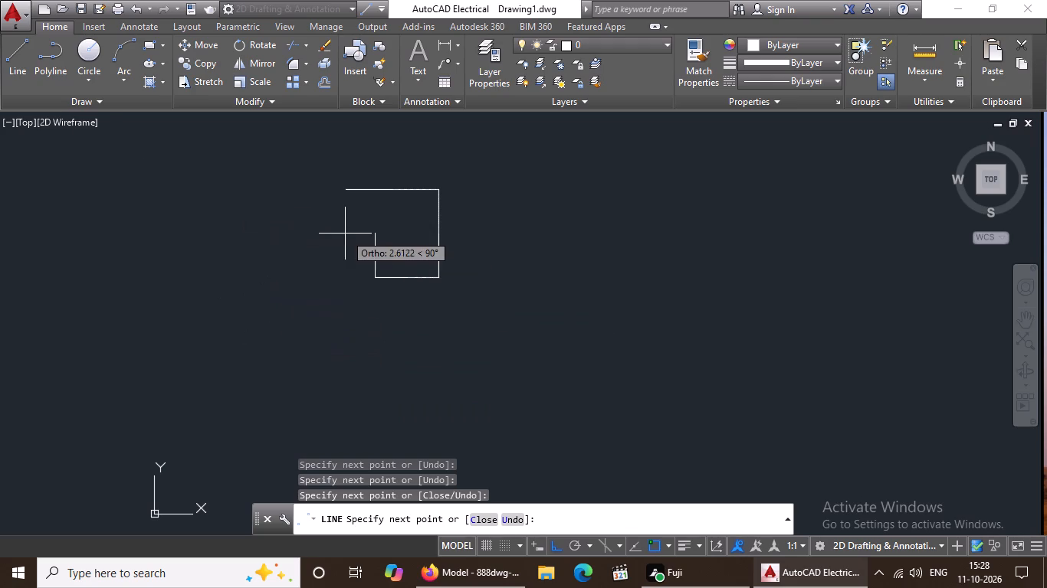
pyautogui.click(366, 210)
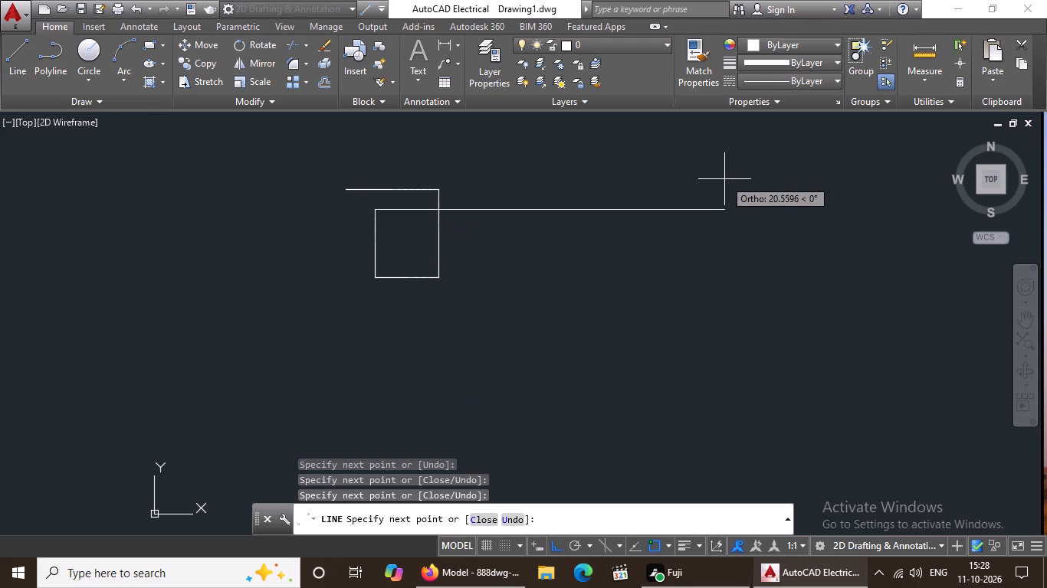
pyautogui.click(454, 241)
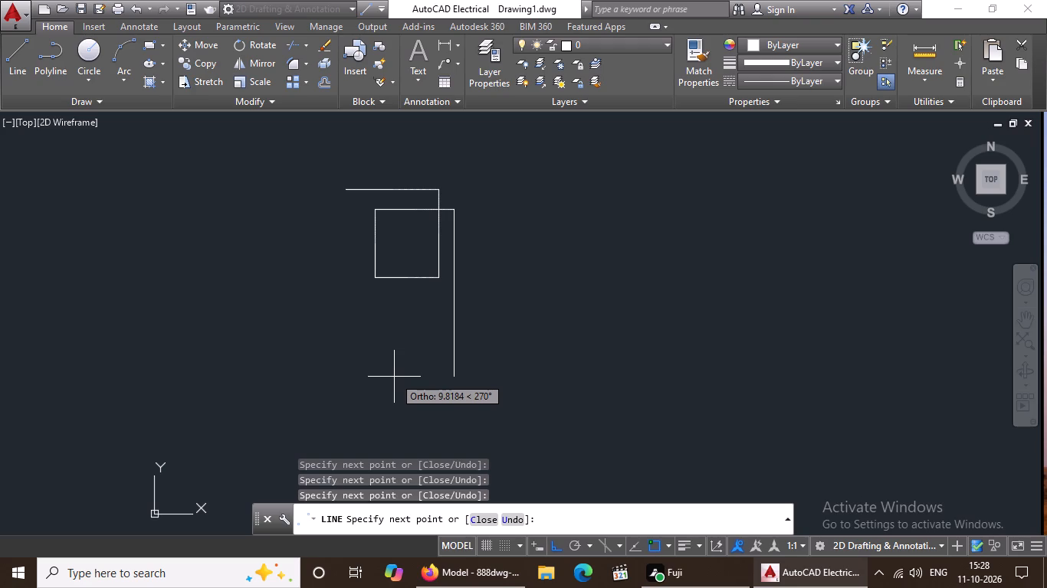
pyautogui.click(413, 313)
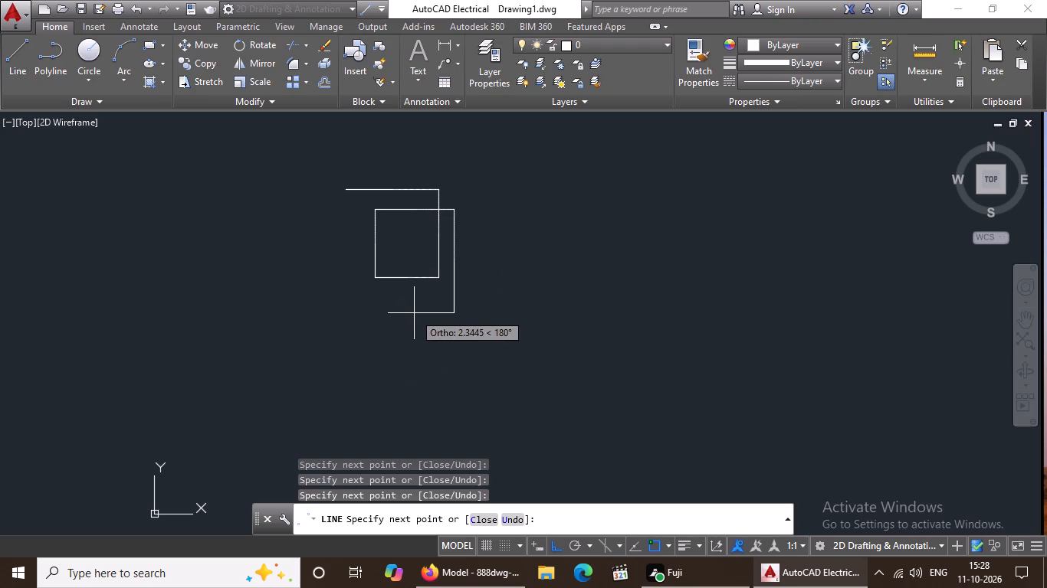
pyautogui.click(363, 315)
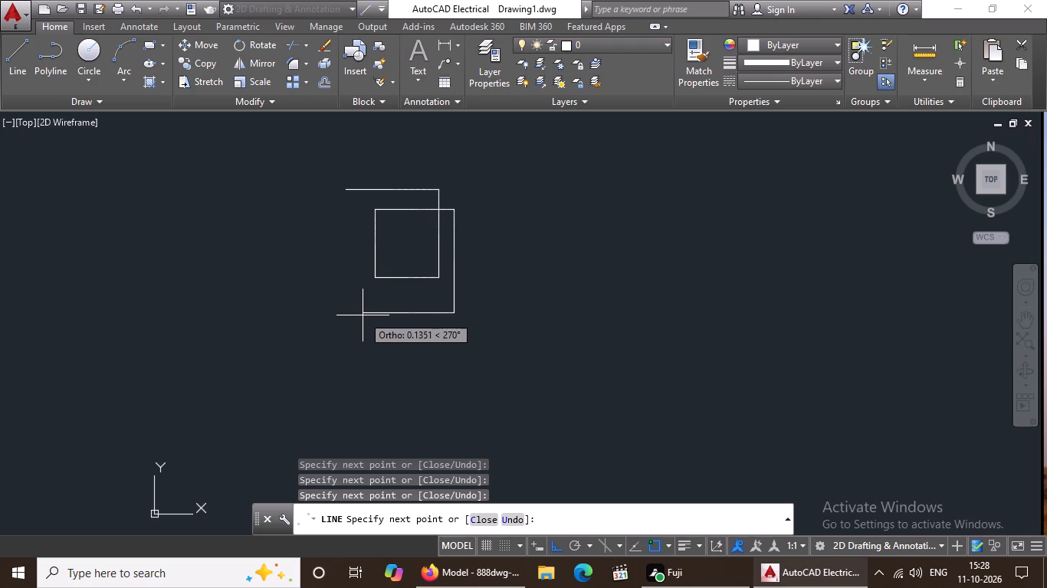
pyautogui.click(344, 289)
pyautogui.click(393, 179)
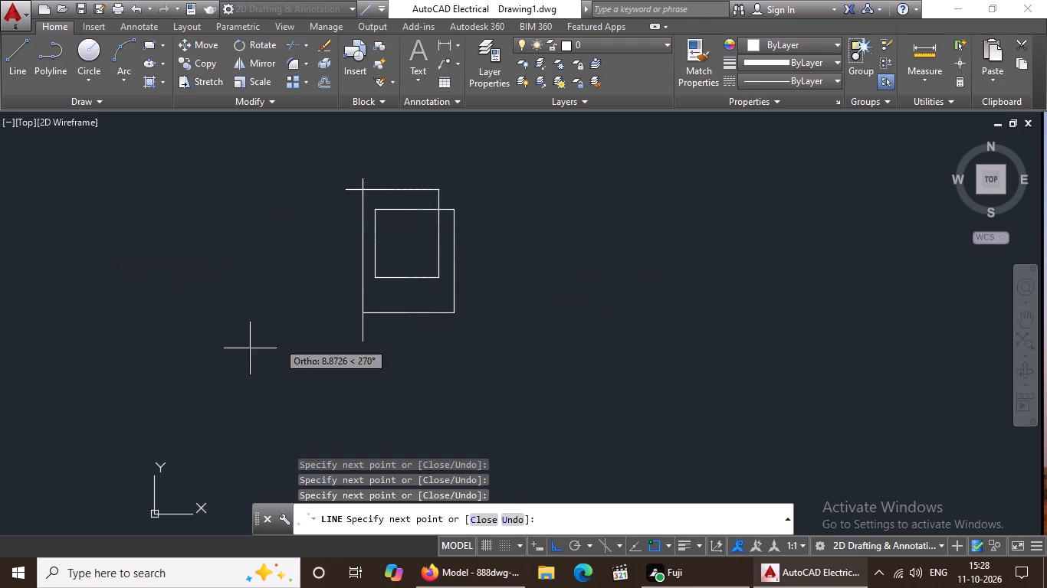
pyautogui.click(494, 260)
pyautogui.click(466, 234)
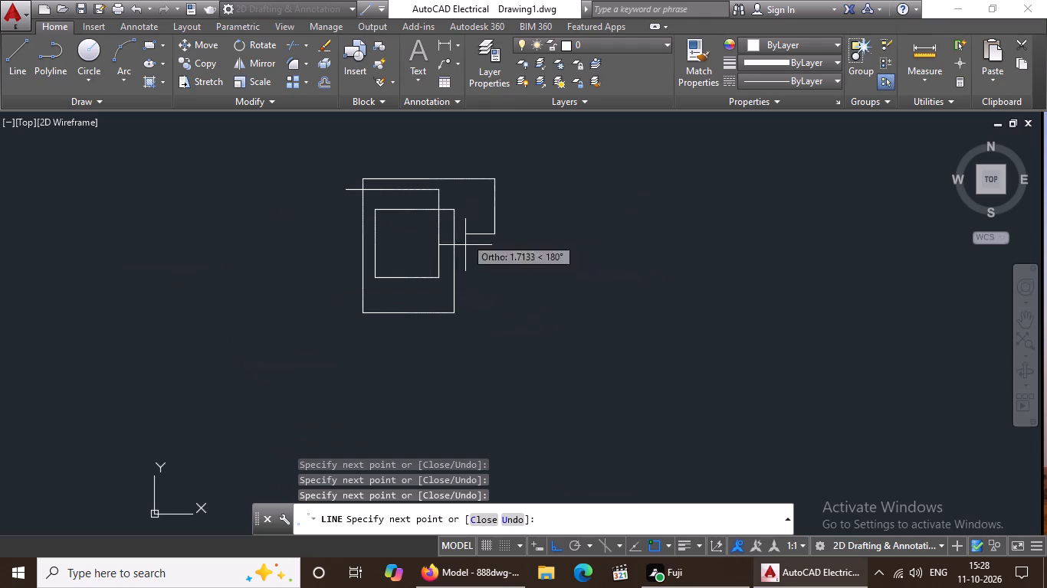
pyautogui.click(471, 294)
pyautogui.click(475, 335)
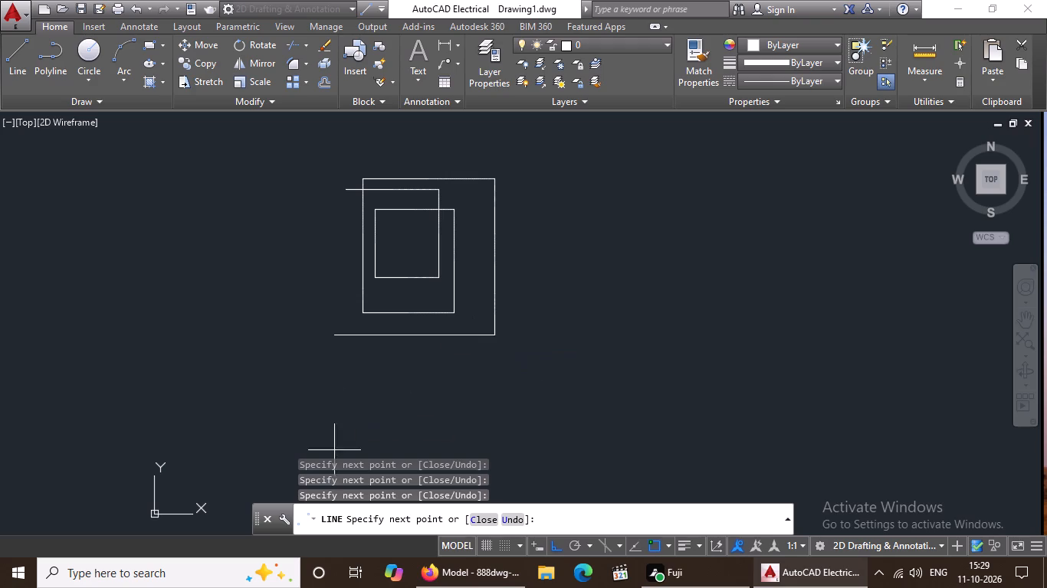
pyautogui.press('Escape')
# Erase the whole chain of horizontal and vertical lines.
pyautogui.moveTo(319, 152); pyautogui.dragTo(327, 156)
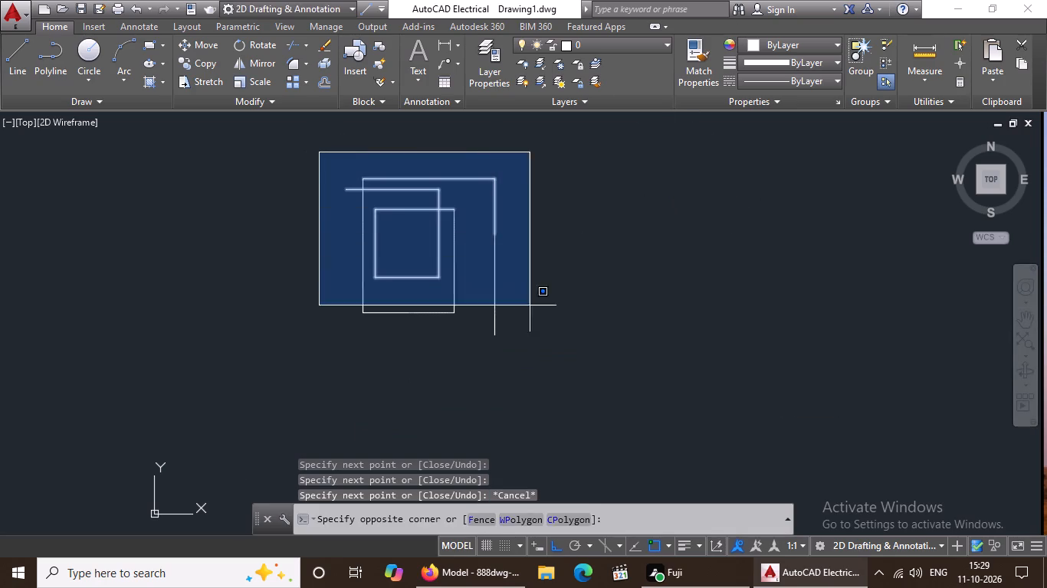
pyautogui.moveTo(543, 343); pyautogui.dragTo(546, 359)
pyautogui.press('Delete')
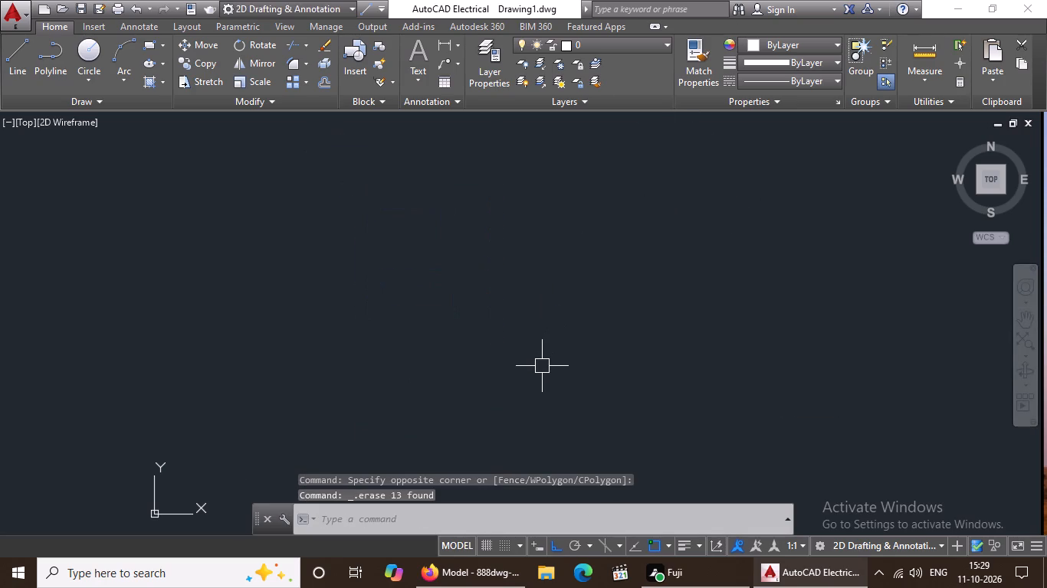
# Set the drawing units to Architectural length with 0'-0 1/2" precision and an insertion scale in inches.
pyautogui.write('UN')
pyautogui.press('space')
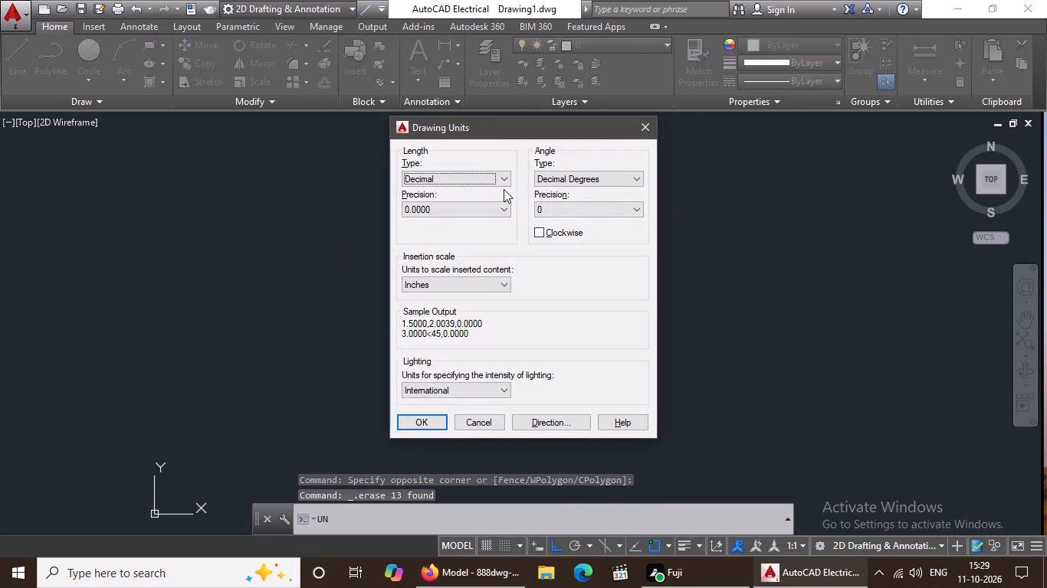
pyautogui.click(501, 174)
pyautogui.click(470, 190)
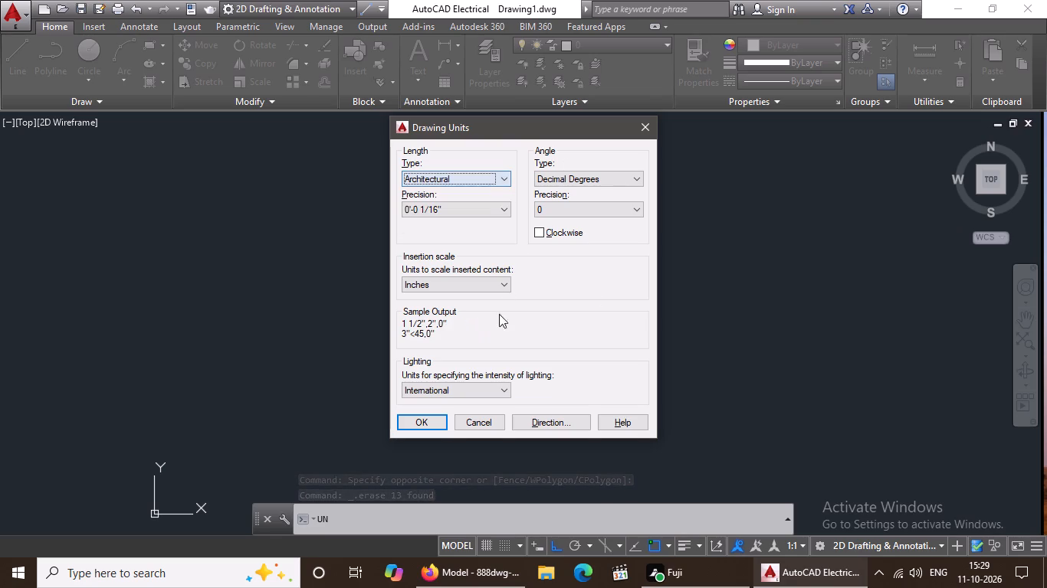
pyautogui.click(501, 211)
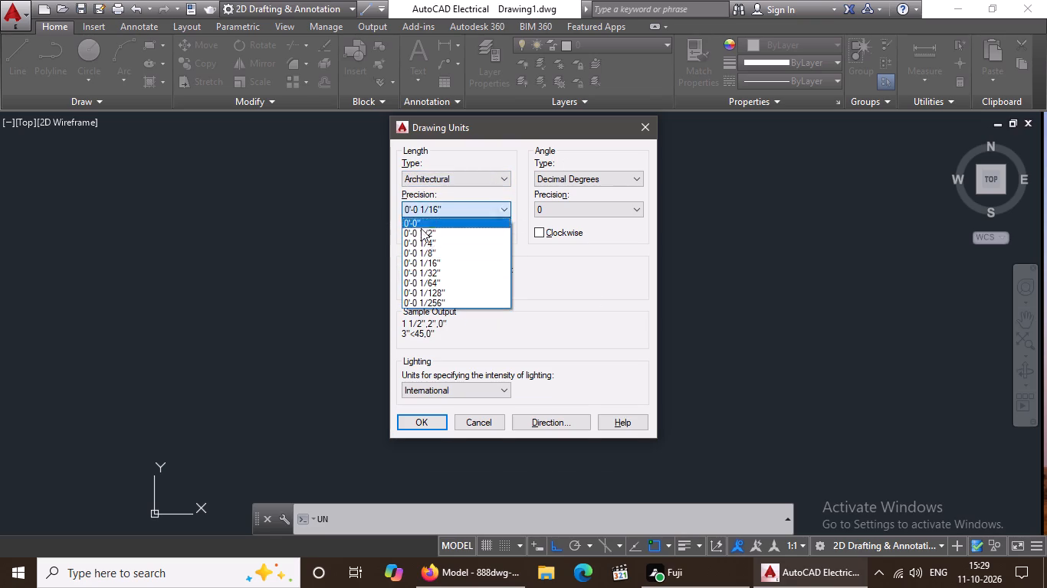
pyautogui.click(429, 228)
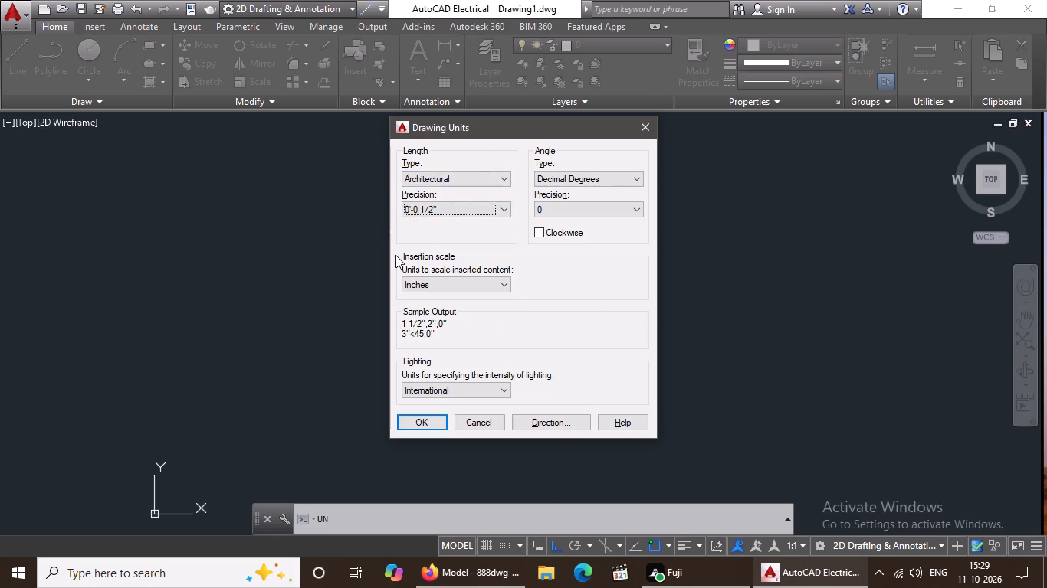
pyautogui.click(497, 292)
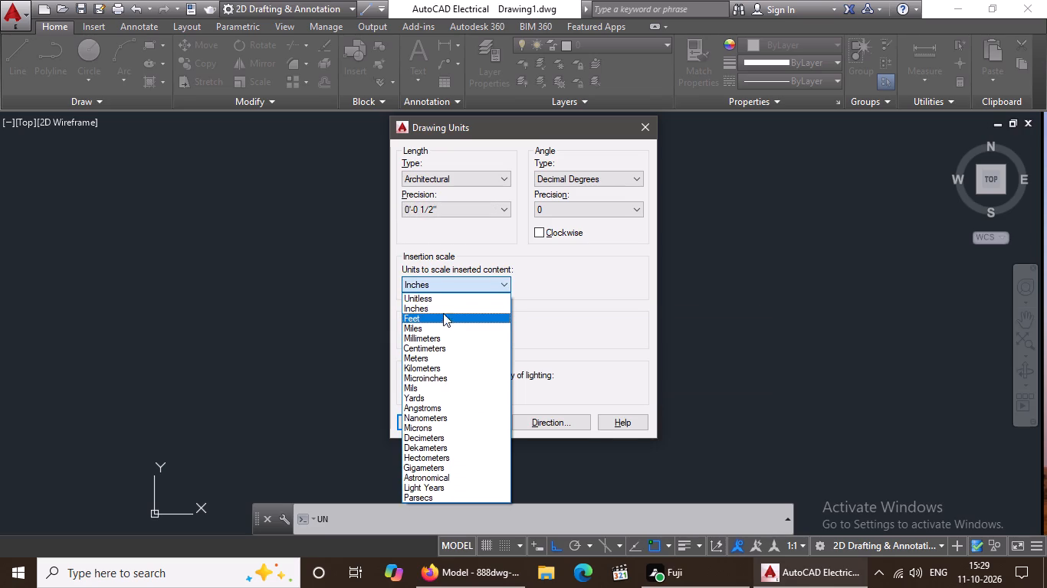
pyautogui.click(433, 309)
pyautogui.click(428, 426)
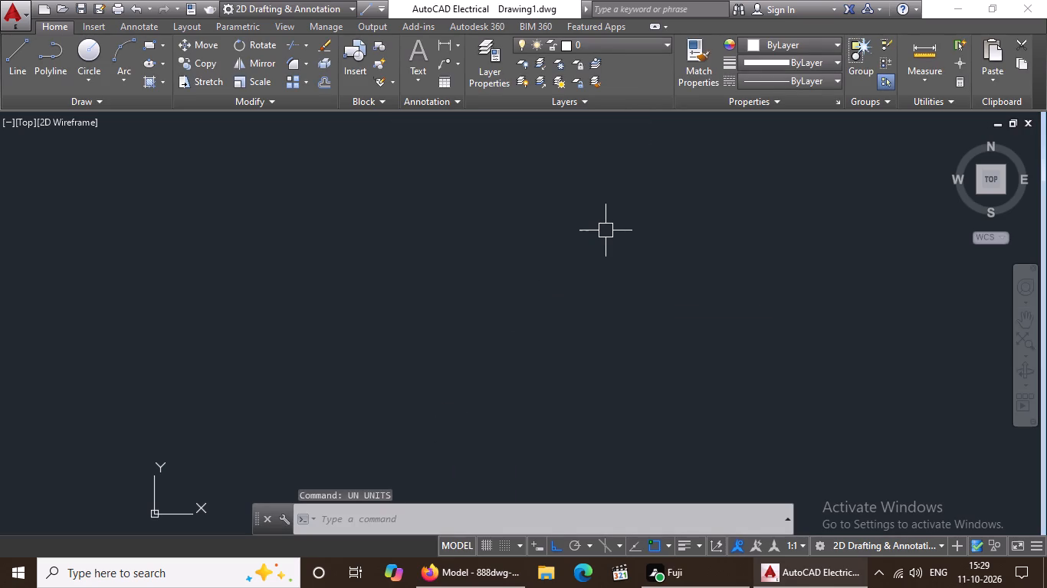
pyautogui.press('Escape')
# Modify the Standard dimension style's primary units to Architectural format with 0'-0 1/2" precision.
pyautogui.write('D')
pyautogui.press('space')
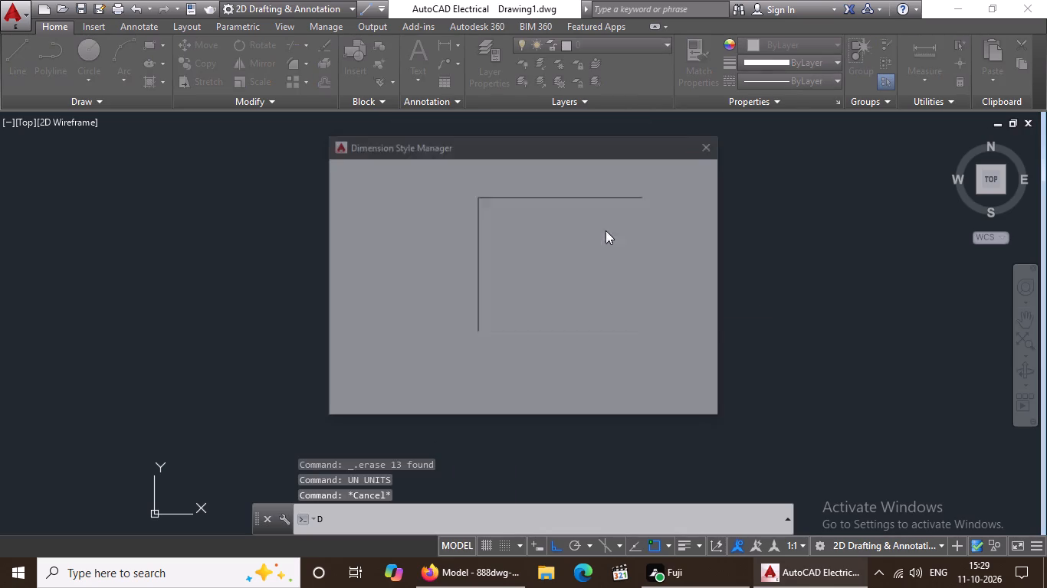
pyautogui.click(689, 247)
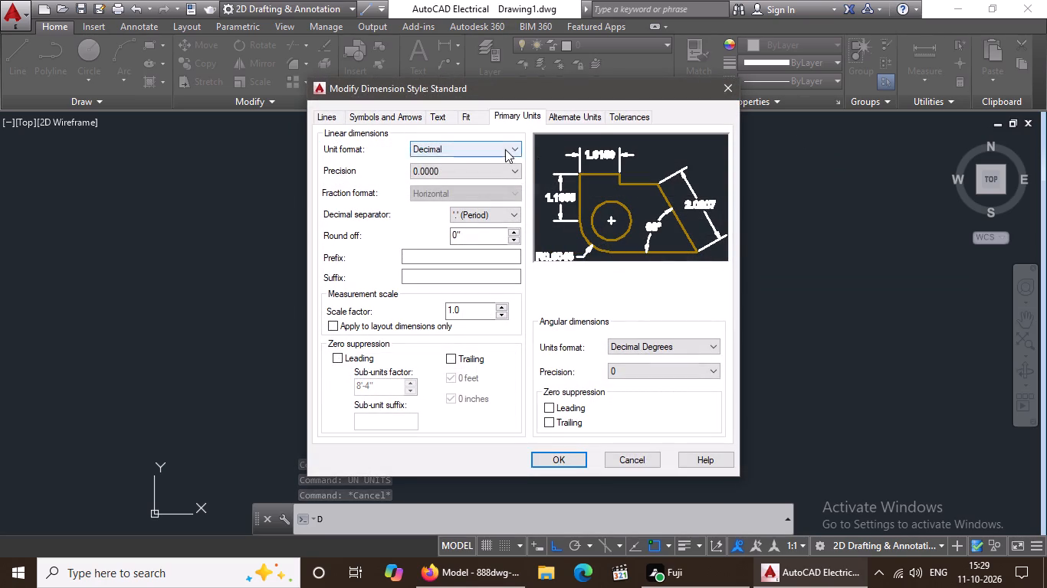
pyautogui.click(505, 149)
pyautogui.click(445, 188)
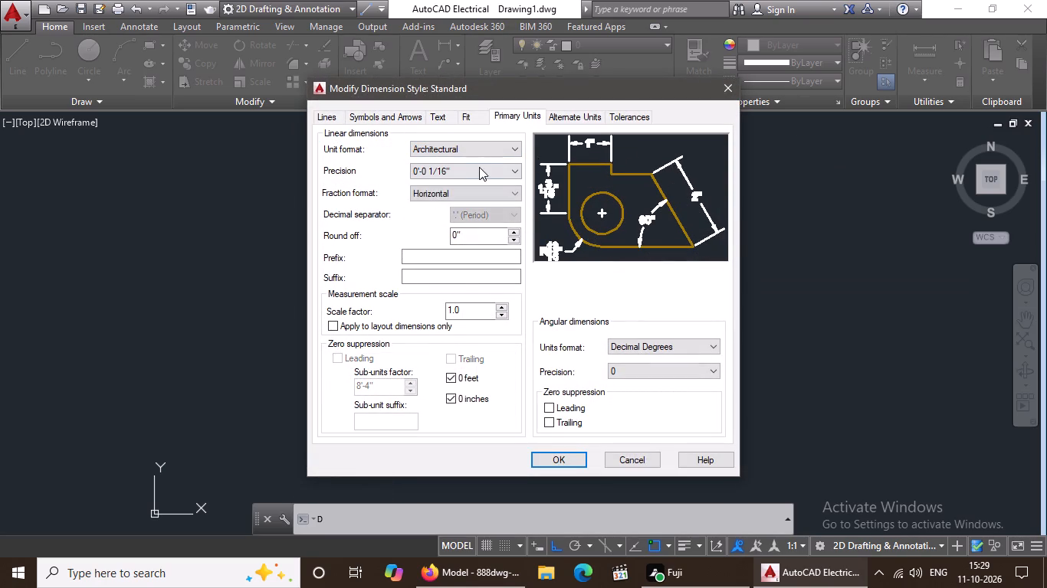
pyautogui.click(478, 168)
pyautogui.click(446, 195)
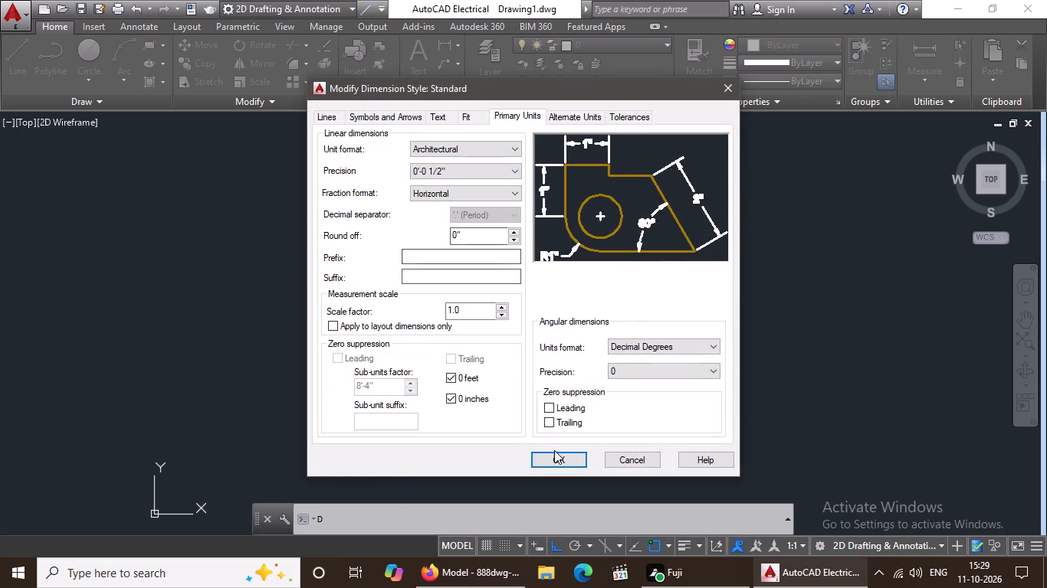
pyautogui.click(554, 451)
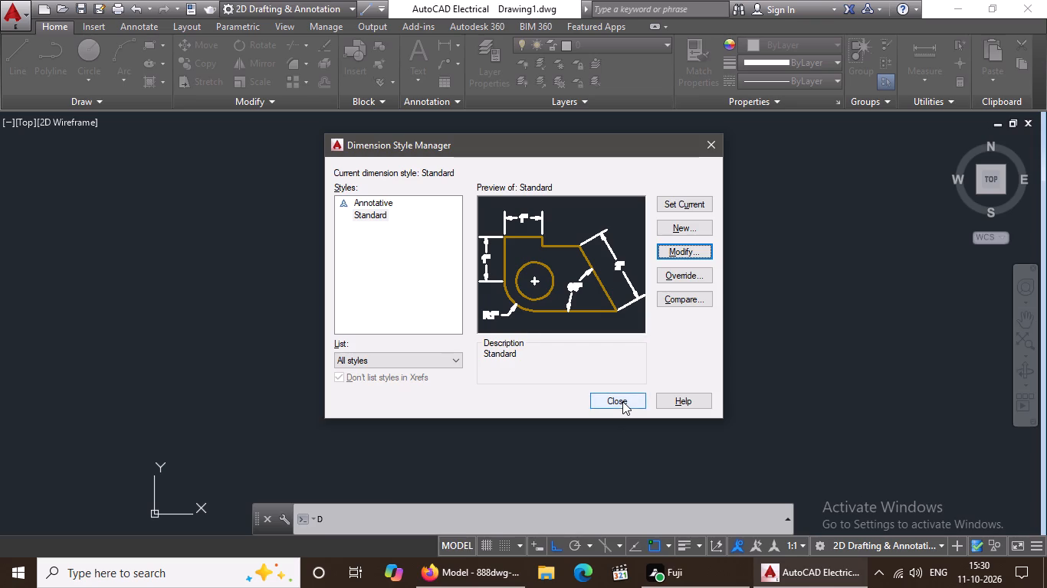
pyautogui.click(622, 401)
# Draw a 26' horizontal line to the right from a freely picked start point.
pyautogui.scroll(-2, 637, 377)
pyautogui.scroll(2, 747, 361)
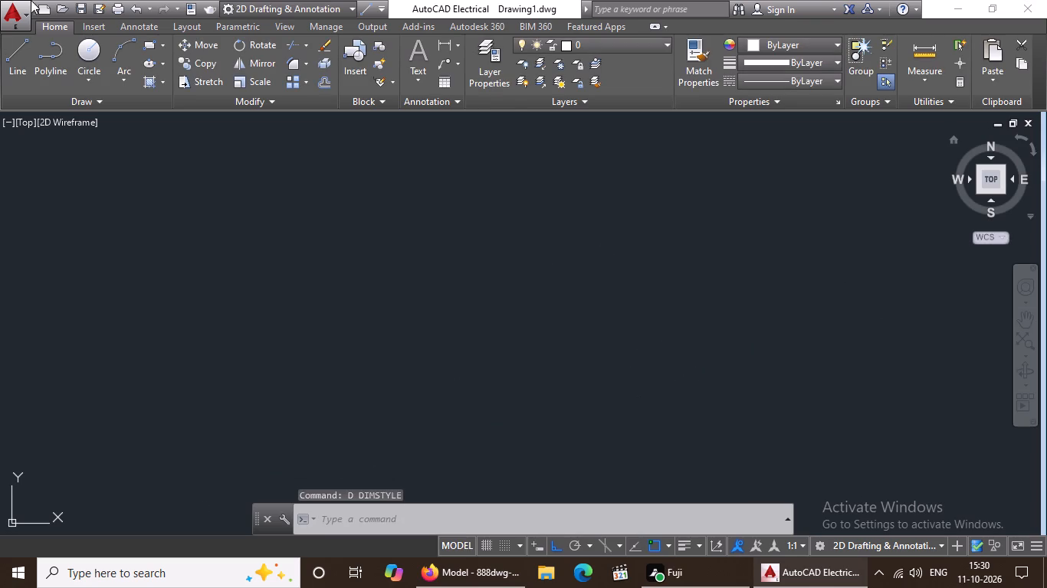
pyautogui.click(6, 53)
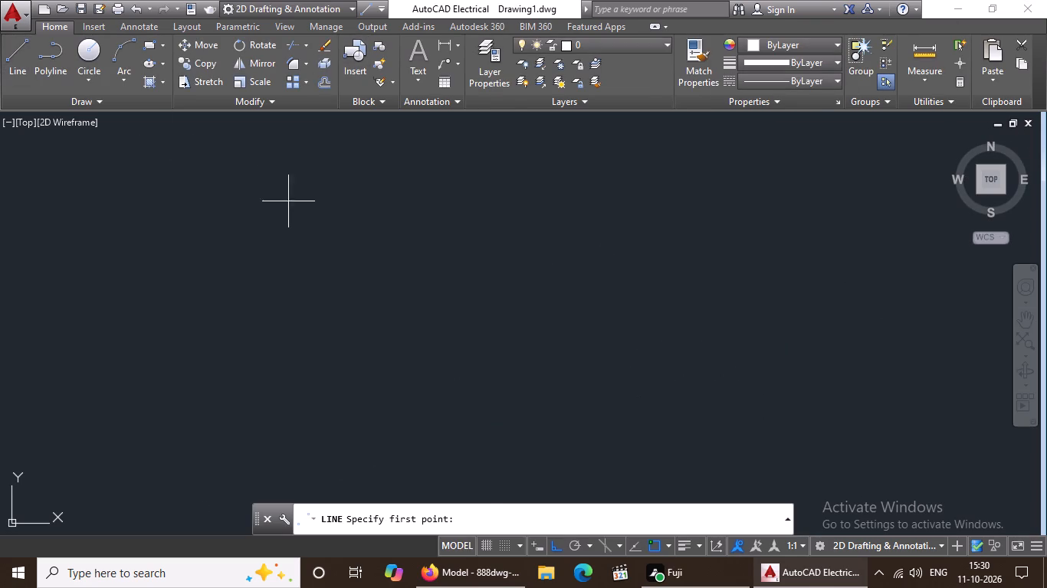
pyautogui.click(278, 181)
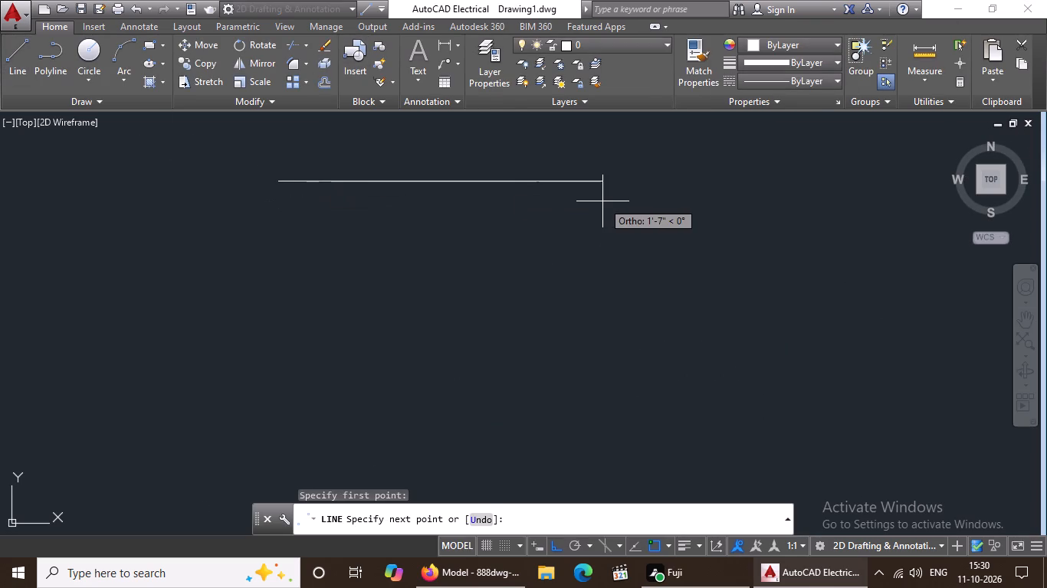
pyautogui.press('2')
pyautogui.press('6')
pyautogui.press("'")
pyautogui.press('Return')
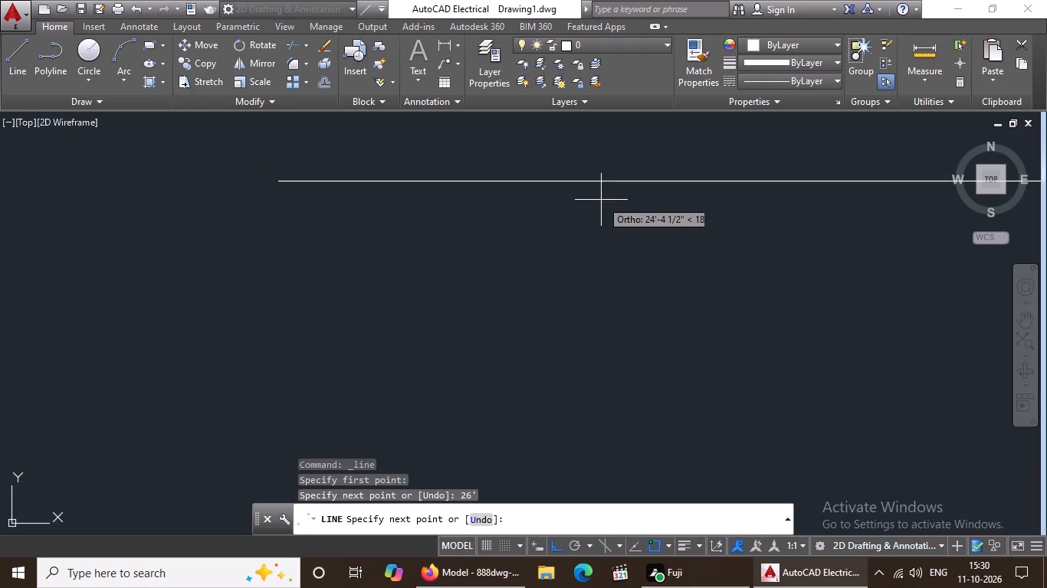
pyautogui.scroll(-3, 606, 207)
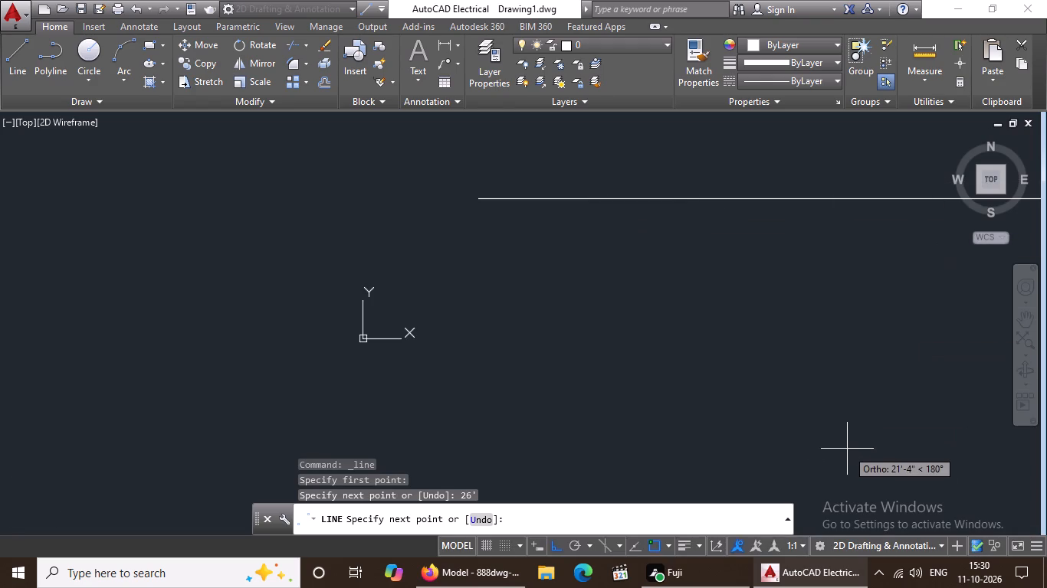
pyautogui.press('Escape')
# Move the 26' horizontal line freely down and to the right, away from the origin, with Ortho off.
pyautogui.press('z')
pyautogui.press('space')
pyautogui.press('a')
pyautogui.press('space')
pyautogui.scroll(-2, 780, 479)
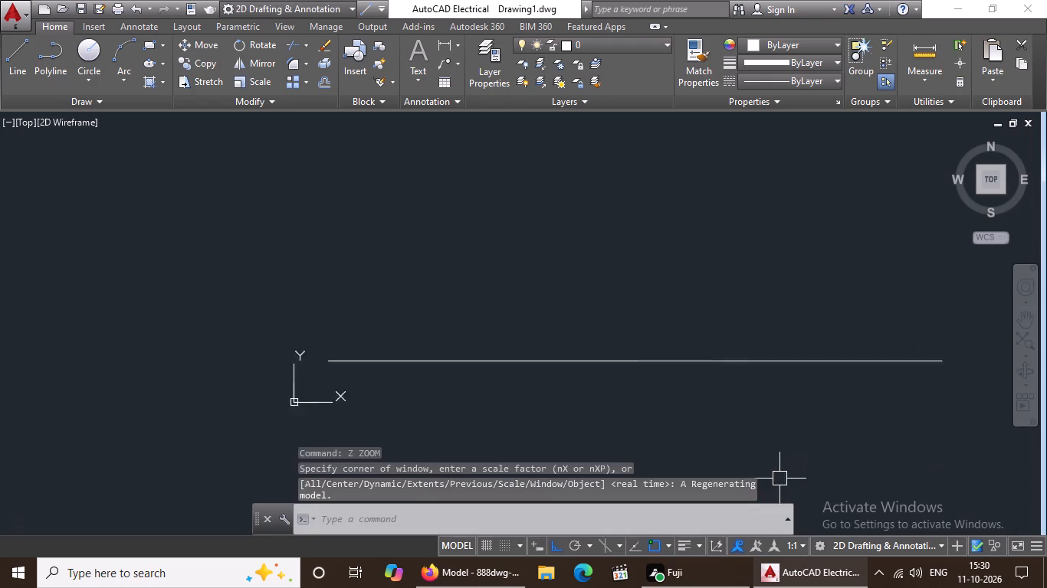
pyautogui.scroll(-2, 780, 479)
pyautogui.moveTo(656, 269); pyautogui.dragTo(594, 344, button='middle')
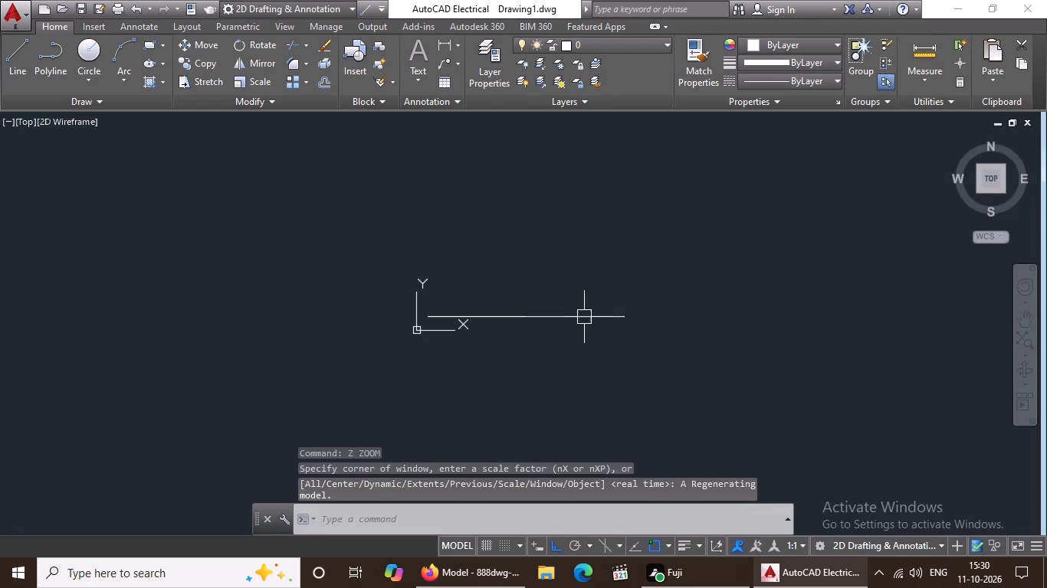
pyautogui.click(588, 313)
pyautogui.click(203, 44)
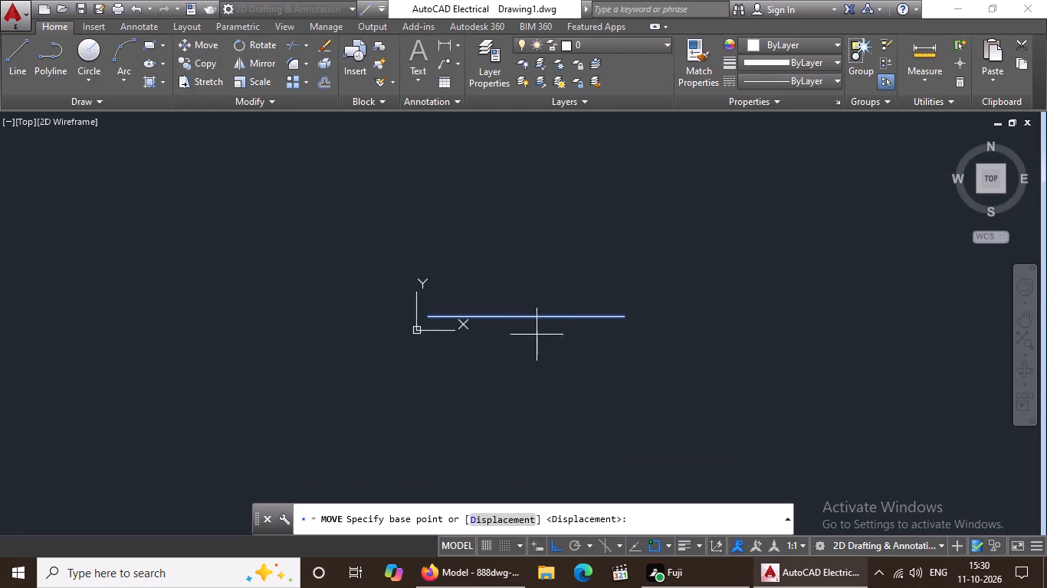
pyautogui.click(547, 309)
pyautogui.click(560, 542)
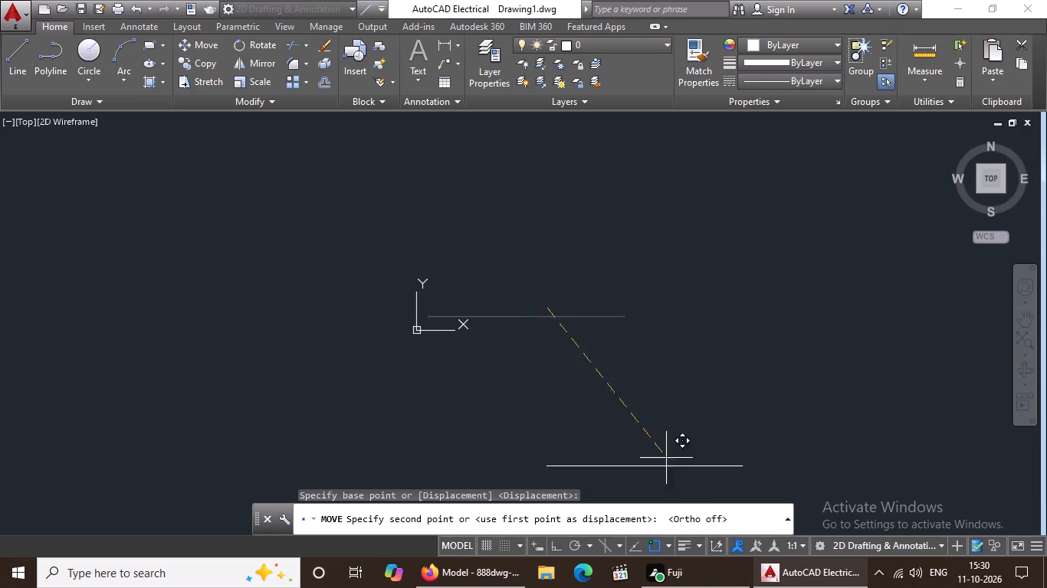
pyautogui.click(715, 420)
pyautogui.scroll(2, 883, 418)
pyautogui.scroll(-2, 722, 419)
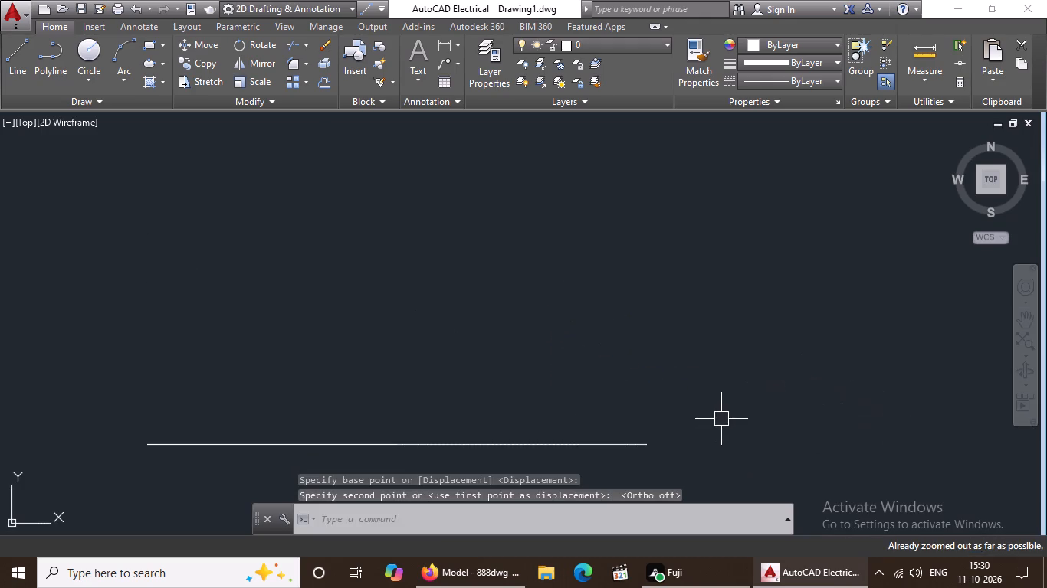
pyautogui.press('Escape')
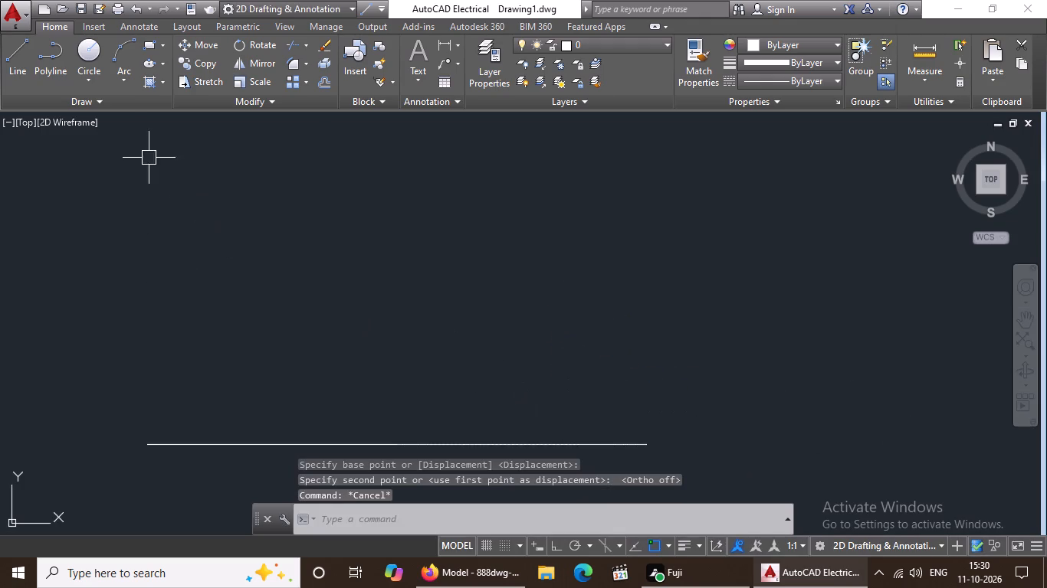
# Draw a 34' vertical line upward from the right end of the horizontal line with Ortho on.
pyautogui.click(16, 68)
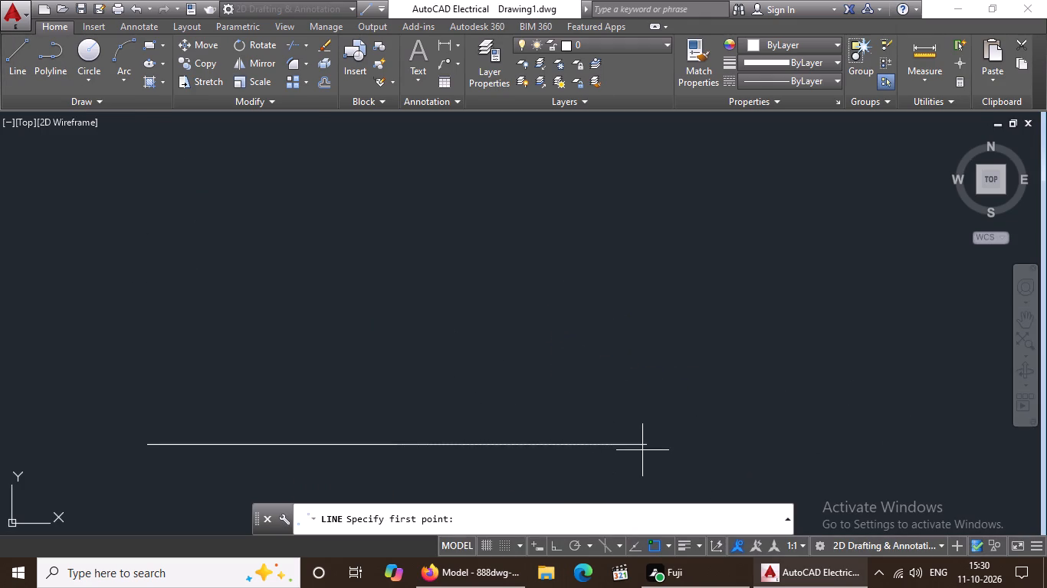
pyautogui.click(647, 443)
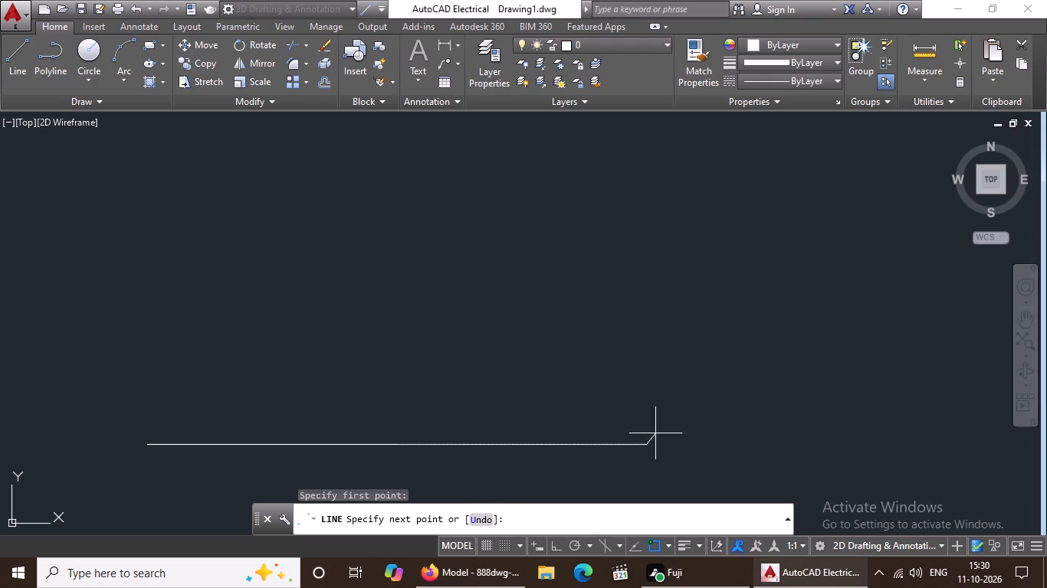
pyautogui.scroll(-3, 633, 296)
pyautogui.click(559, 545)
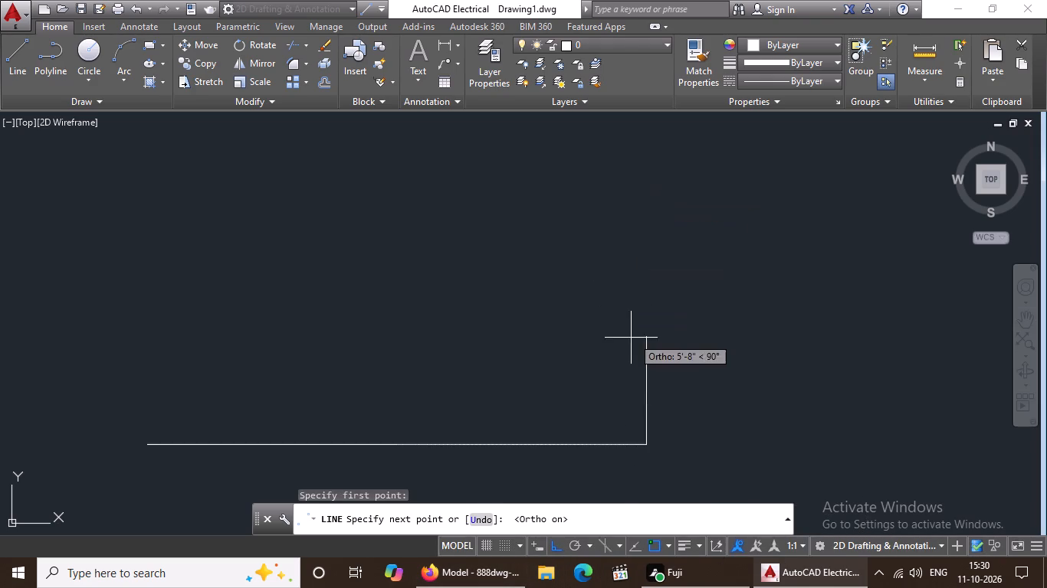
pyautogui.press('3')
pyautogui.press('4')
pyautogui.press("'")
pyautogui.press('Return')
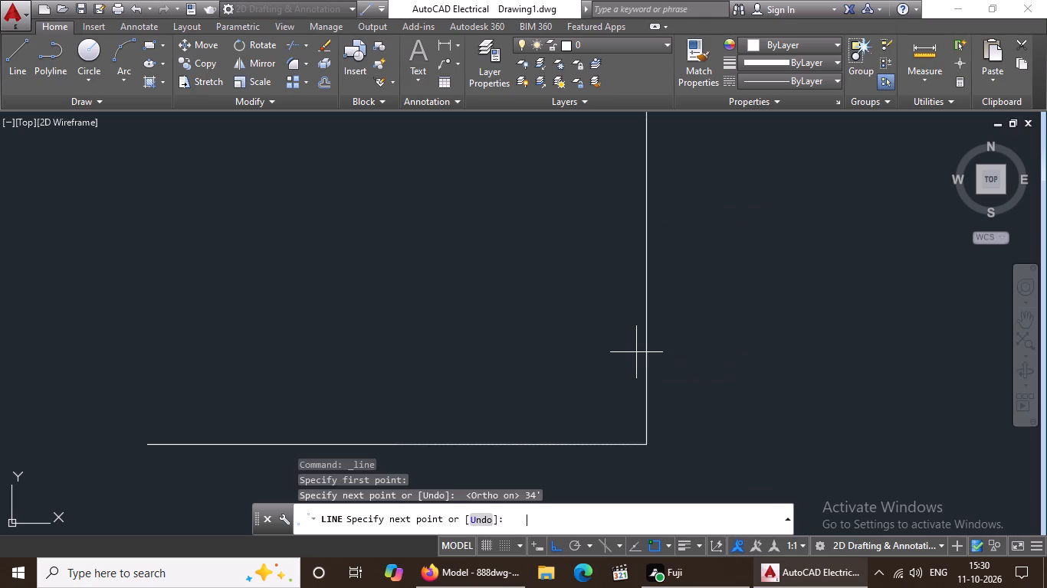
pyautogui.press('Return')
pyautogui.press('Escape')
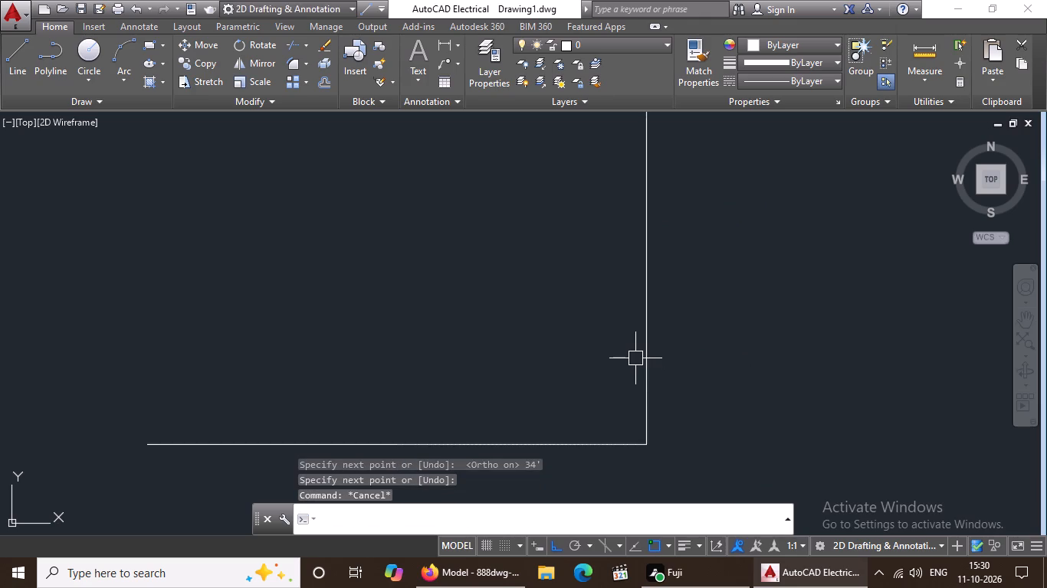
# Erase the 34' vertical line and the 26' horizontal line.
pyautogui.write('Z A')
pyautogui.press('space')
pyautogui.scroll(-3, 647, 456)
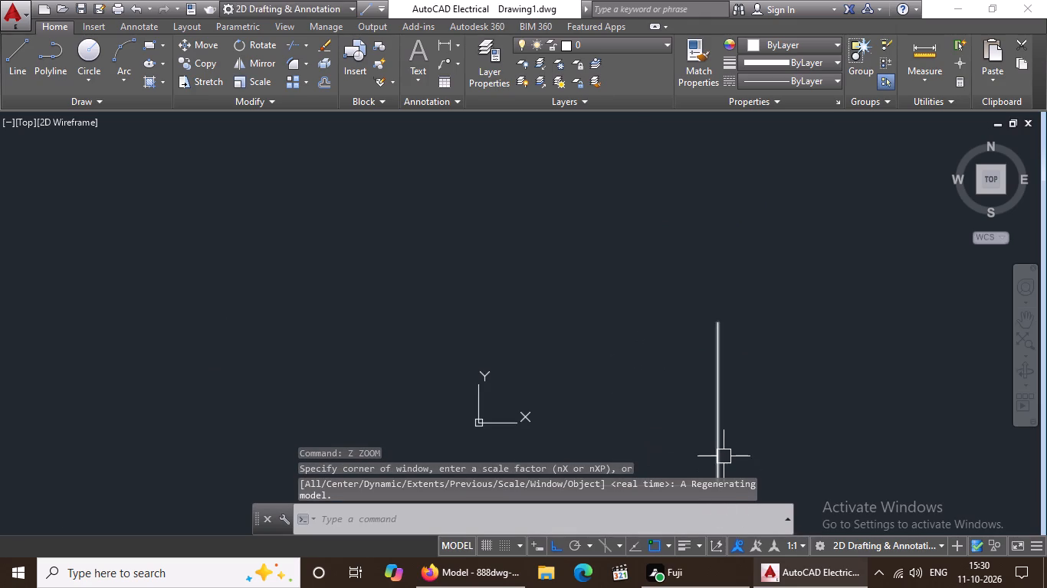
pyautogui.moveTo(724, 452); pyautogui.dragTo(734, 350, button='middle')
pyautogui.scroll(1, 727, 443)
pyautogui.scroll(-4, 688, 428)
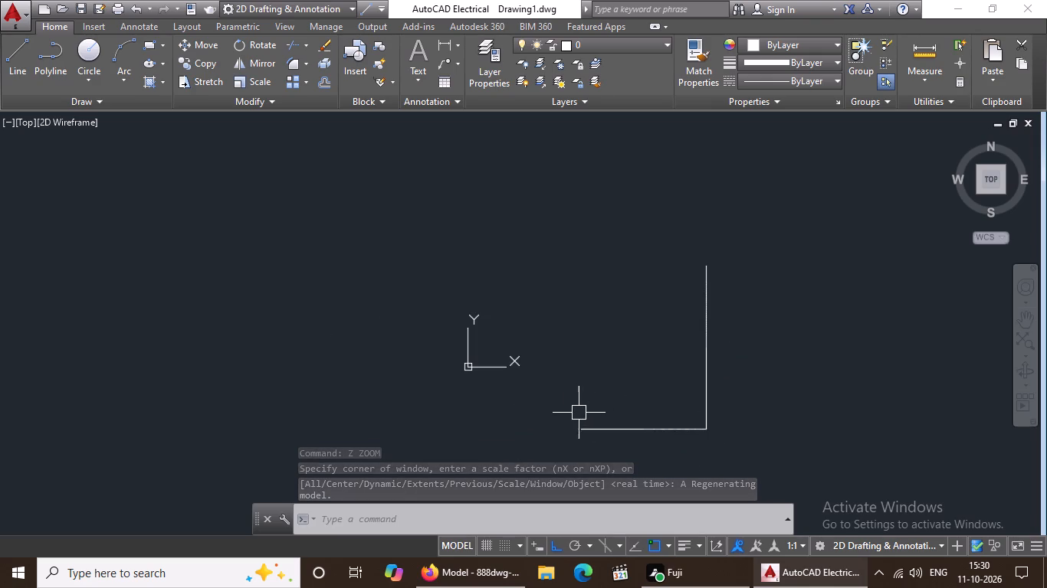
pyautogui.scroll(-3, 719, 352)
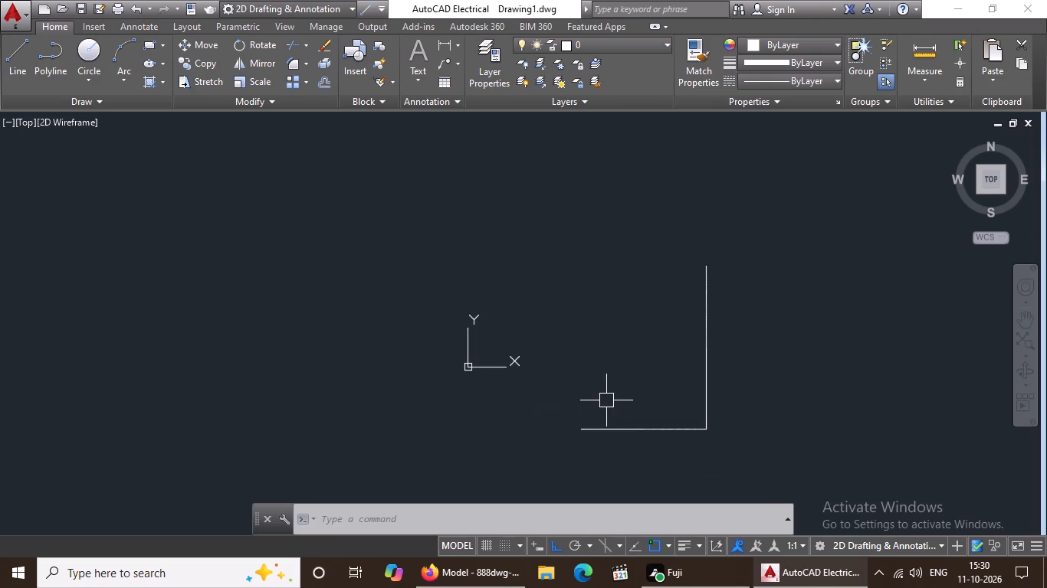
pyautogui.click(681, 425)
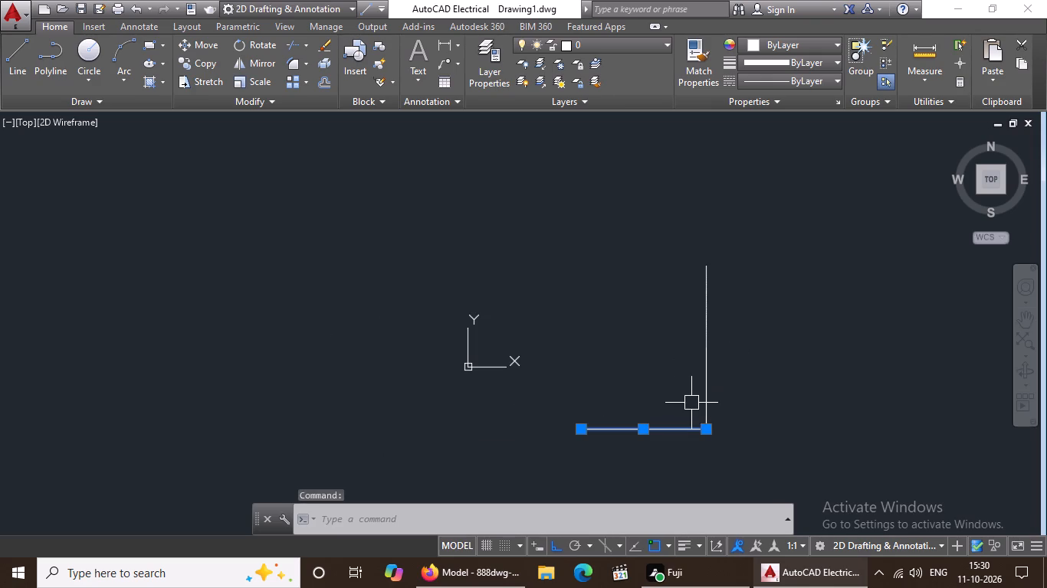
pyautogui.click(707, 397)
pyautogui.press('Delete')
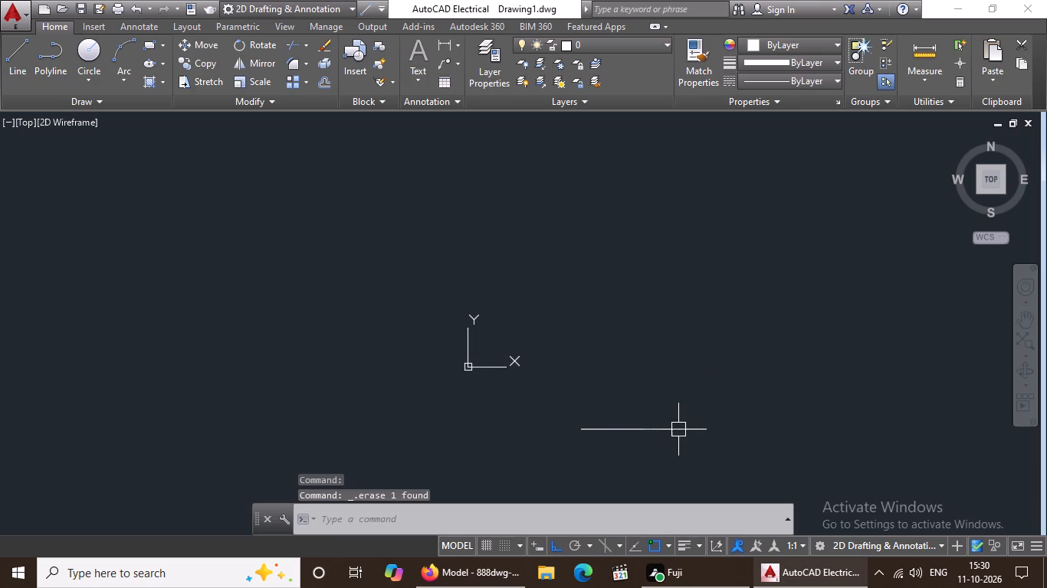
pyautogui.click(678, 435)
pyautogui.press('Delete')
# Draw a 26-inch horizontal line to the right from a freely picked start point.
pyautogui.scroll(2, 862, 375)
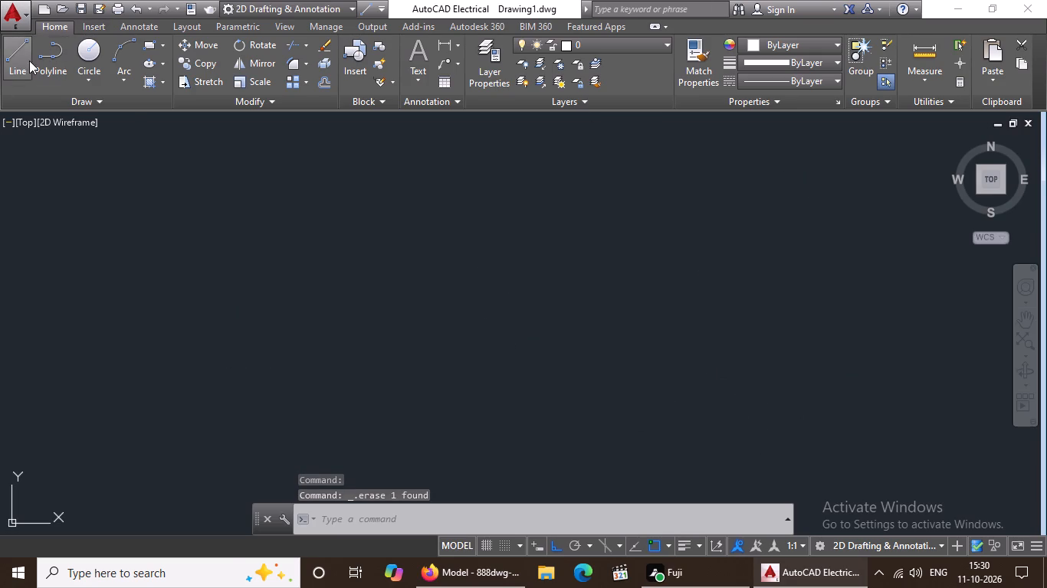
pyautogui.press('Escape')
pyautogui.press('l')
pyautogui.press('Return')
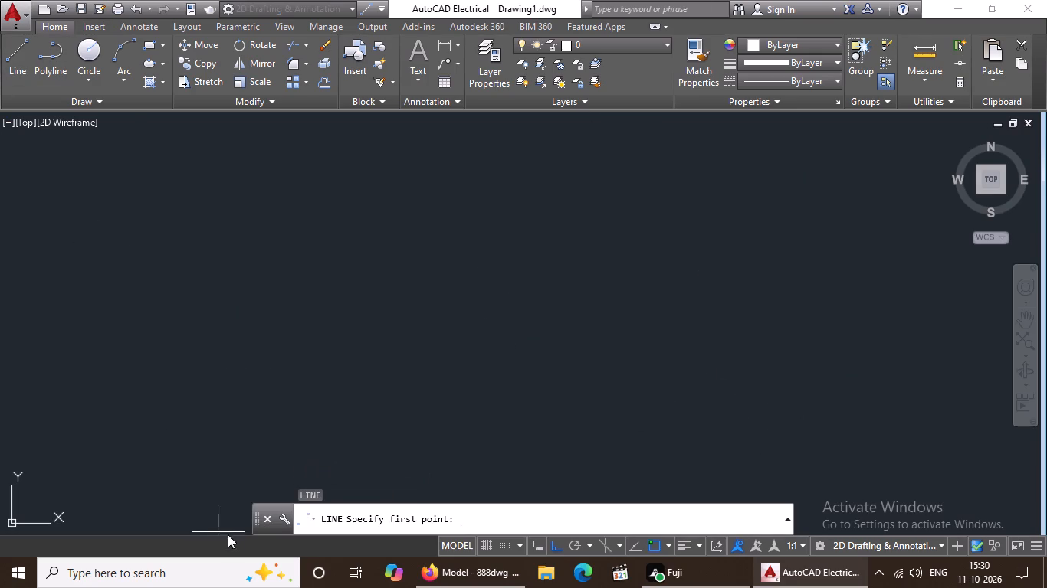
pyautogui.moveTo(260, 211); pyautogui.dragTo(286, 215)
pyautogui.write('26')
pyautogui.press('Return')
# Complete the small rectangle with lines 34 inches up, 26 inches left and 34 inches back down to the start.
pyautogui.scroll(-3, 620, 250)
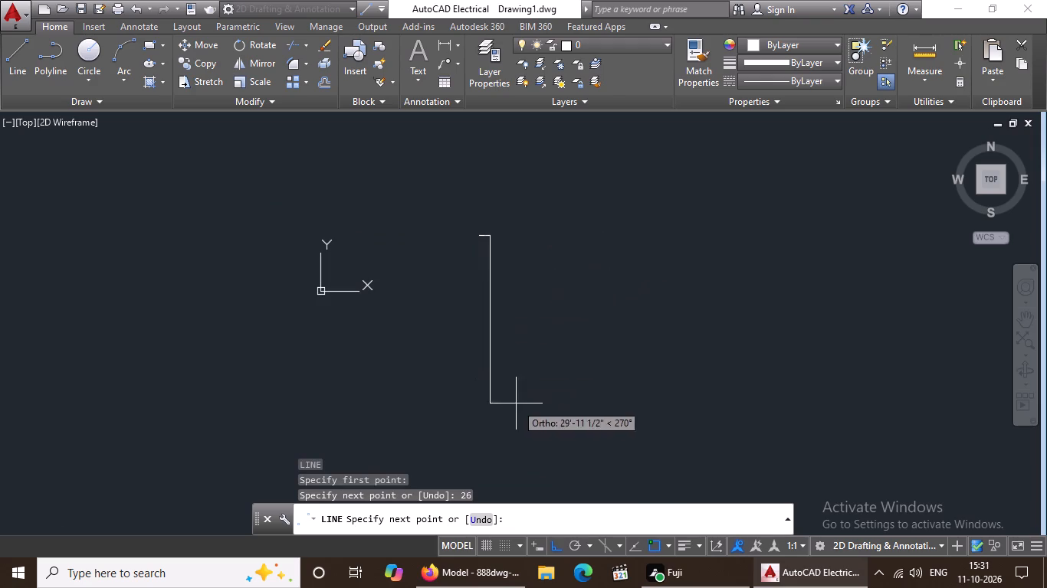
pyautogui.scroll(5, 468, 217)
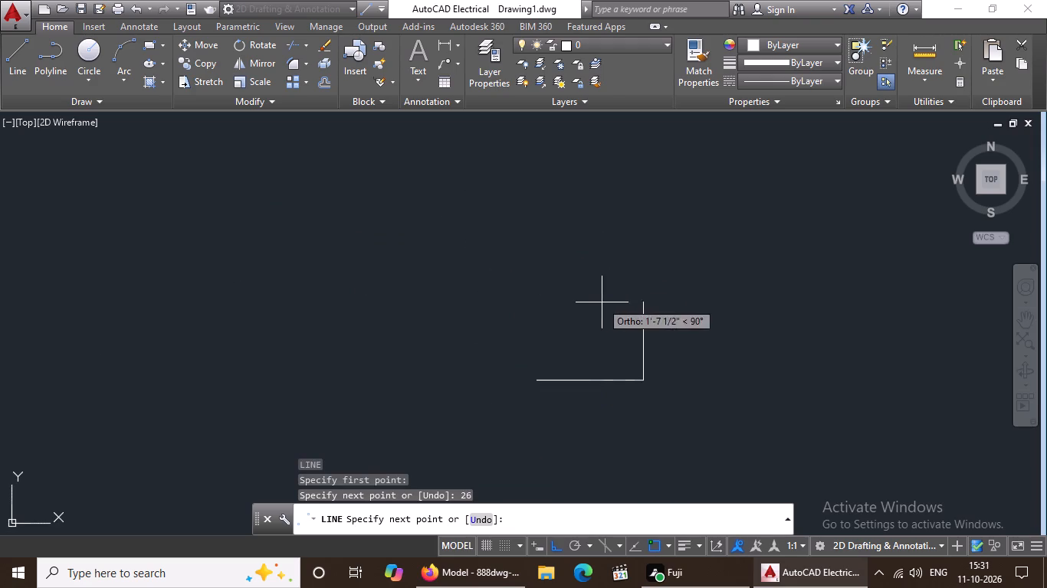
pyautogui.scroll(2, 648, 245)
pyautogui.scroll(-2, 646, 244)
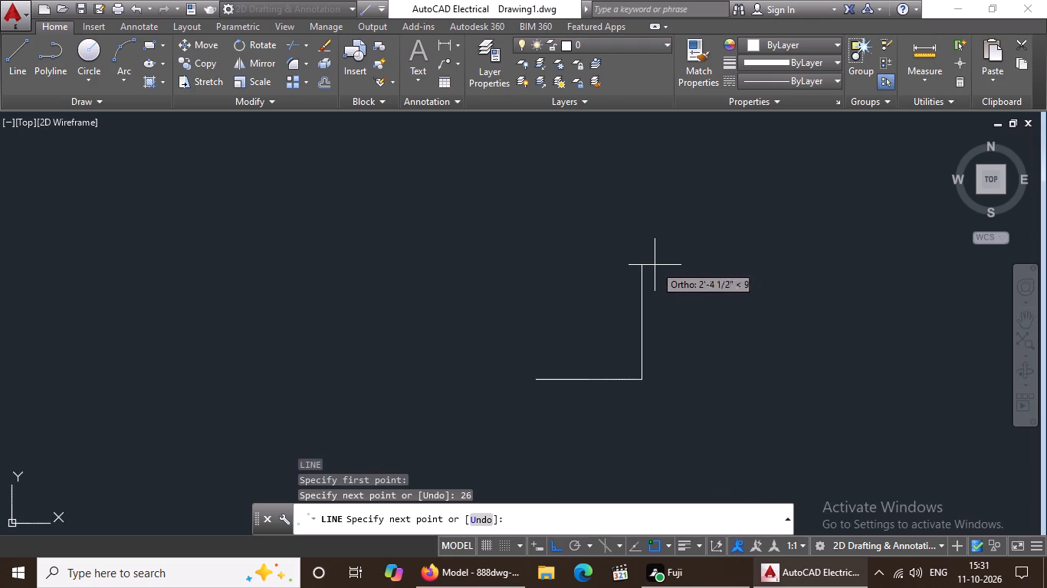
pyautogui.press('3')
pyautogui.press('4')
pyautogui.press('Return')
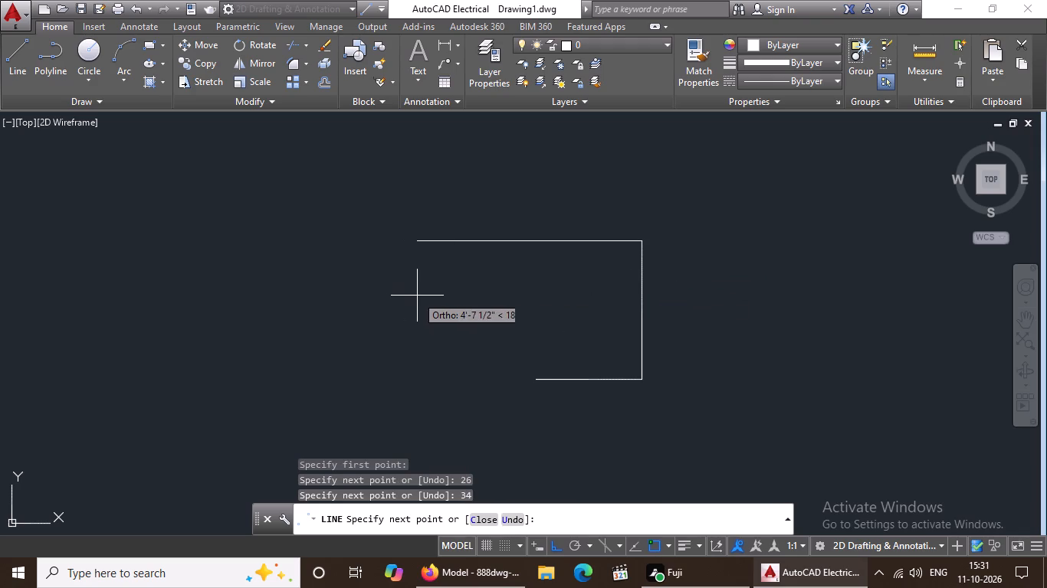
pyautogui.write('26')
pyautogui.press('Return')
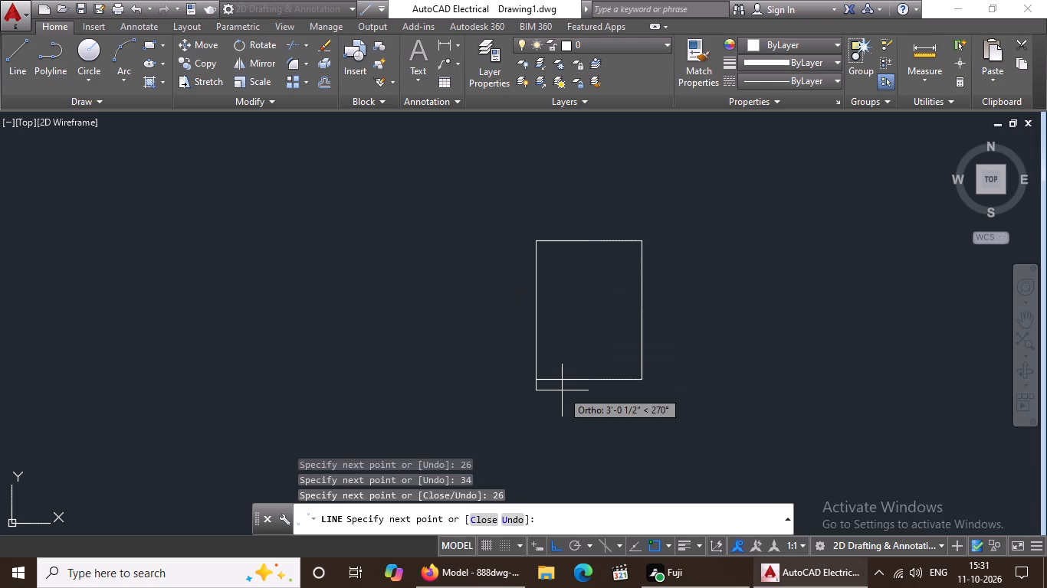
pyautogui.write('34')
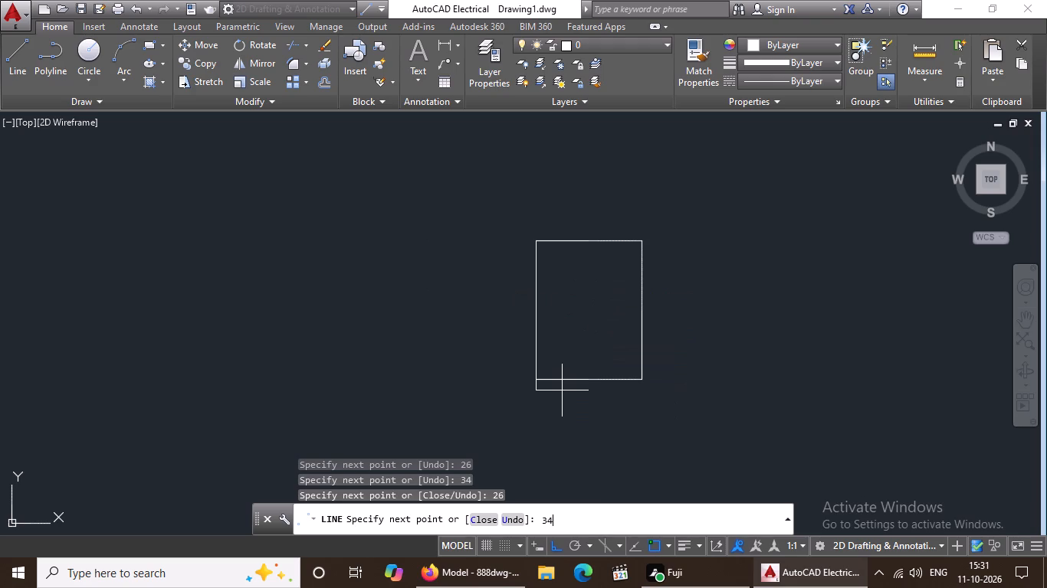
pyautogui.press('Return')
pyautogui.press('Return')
# Draw a 36' horizontal line to the right above the small rectangle, continuing with a 34' vertical line downward from its right end.
pyautogui.scroll(-1, 581, 385)
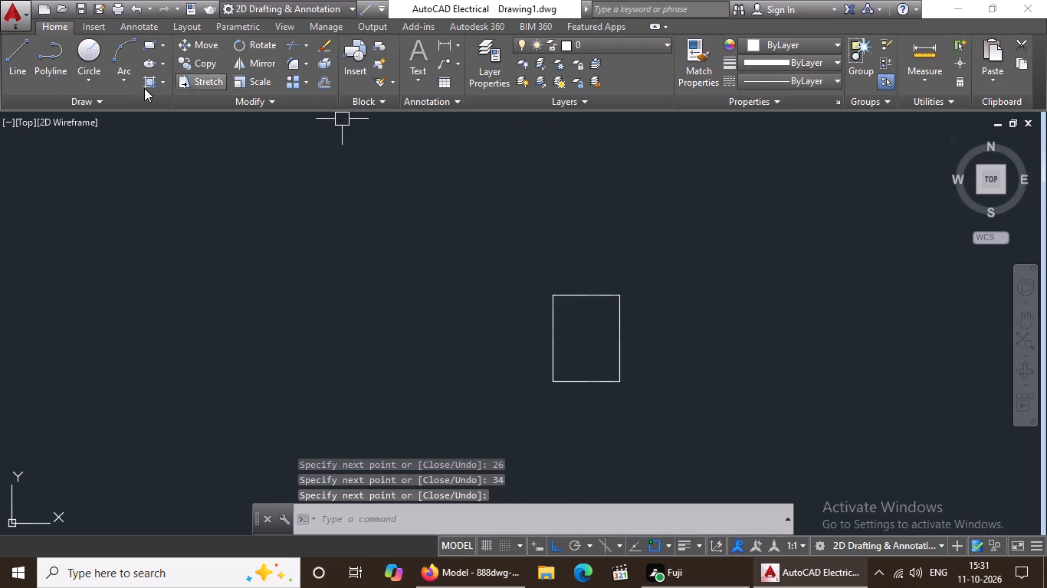
pyautogui.click(5, 50)
pyautogui.moveTo(517, 171); pyautogui.dragTo(533, 173)
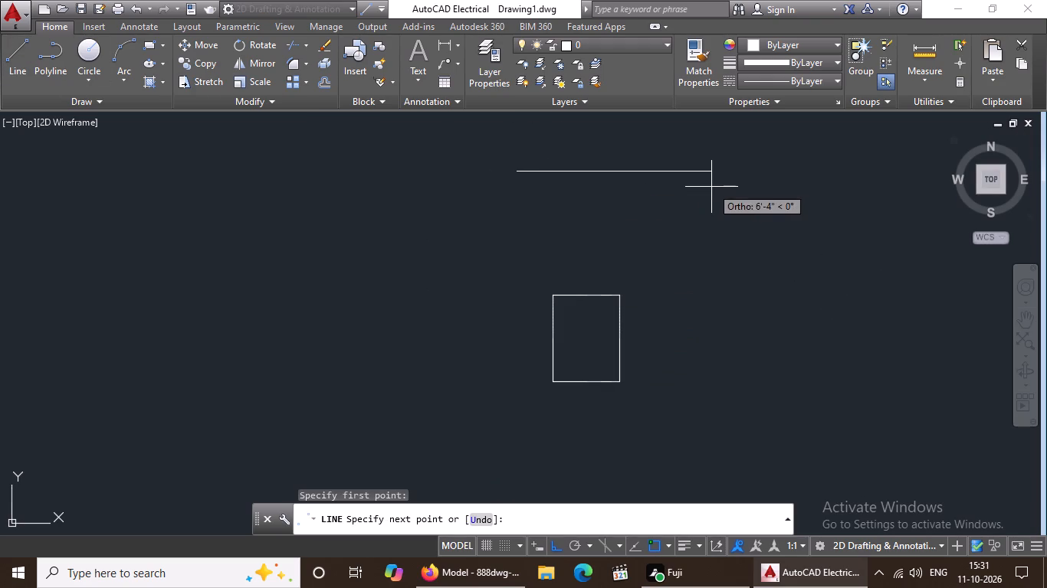
pyautogui.write("36'")
pyautogui.press('Return')
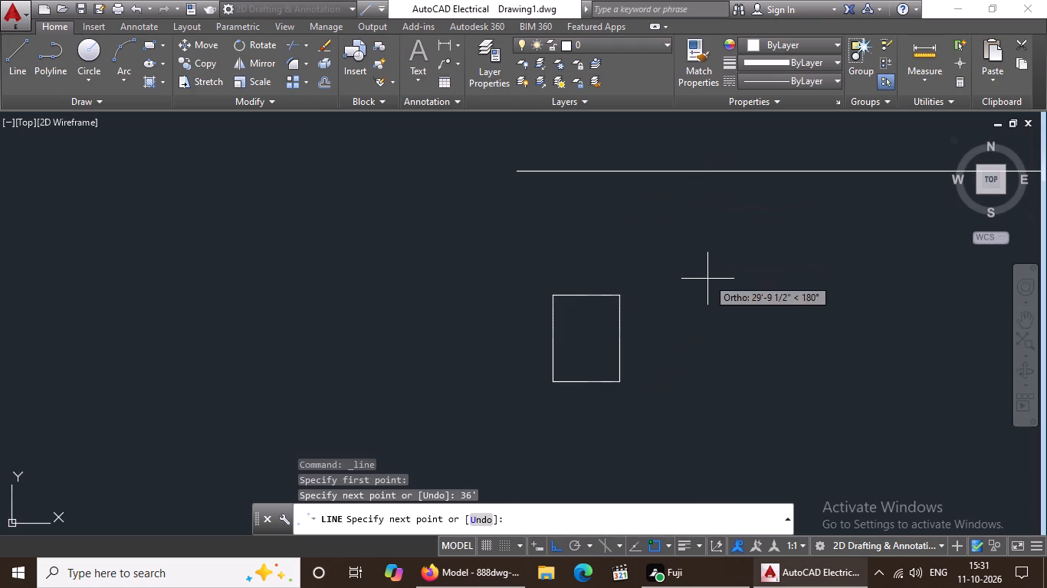
pyautogui.scroll(-3, 713, 270)
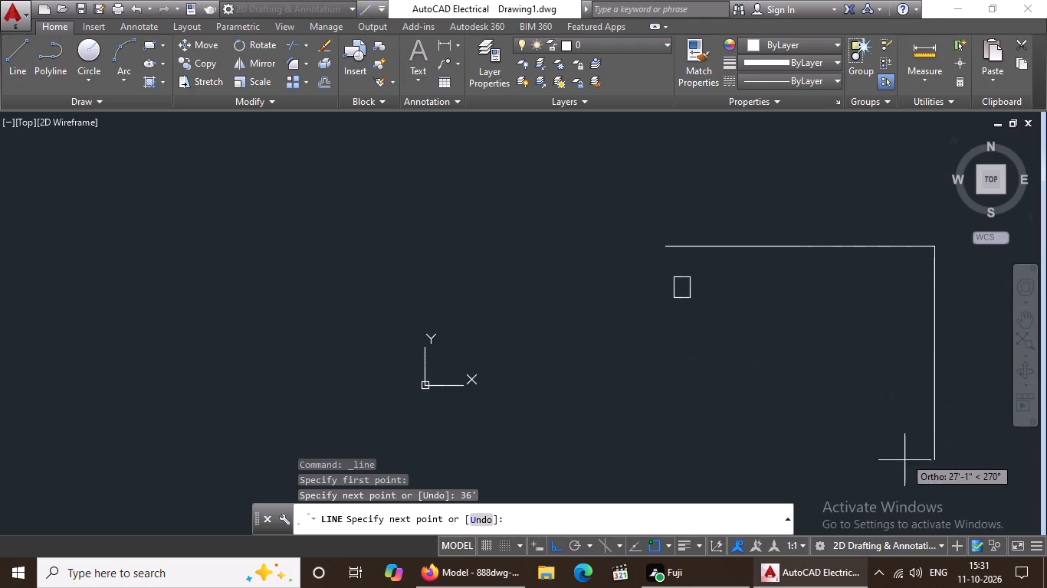
pyautogui.write('34')
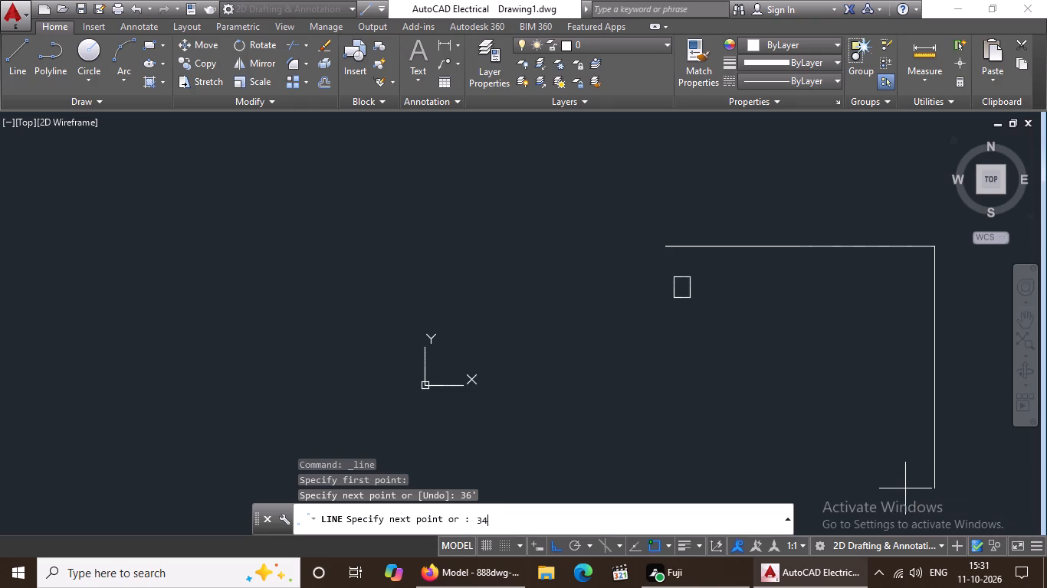
pyautogui.press("'")
pyautogui.press('Return')
pyautogui.press('Return')
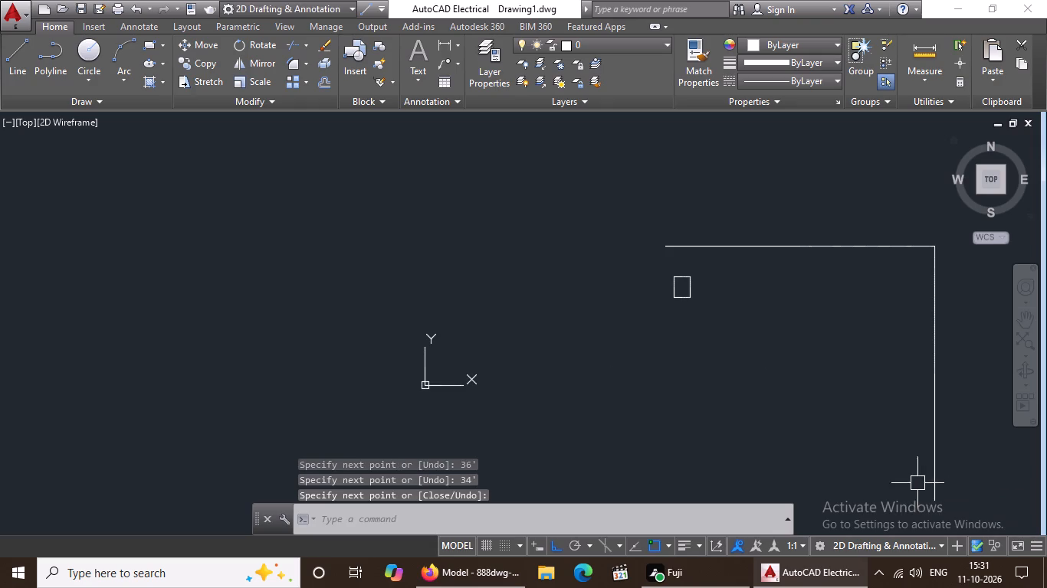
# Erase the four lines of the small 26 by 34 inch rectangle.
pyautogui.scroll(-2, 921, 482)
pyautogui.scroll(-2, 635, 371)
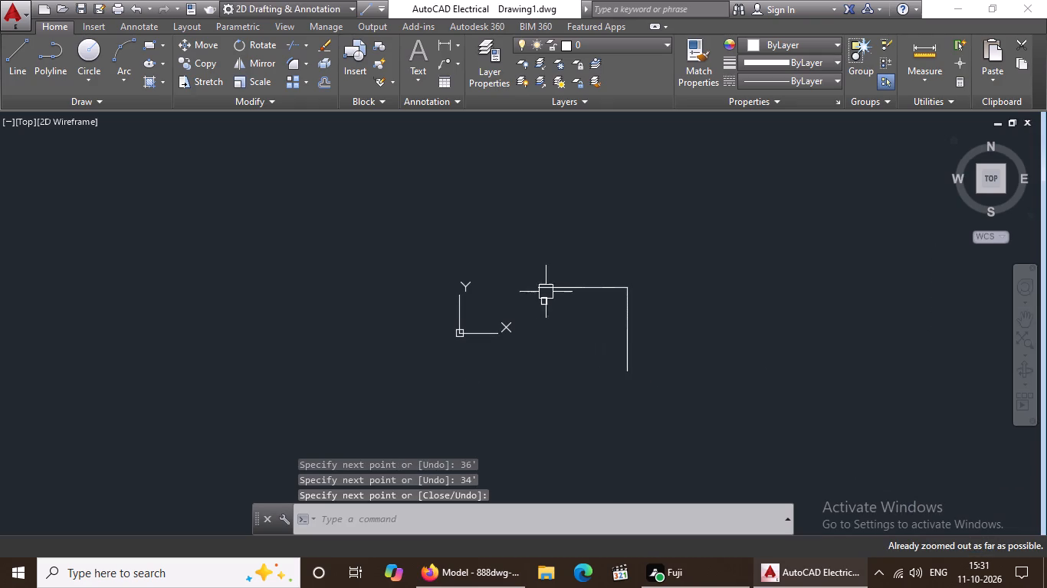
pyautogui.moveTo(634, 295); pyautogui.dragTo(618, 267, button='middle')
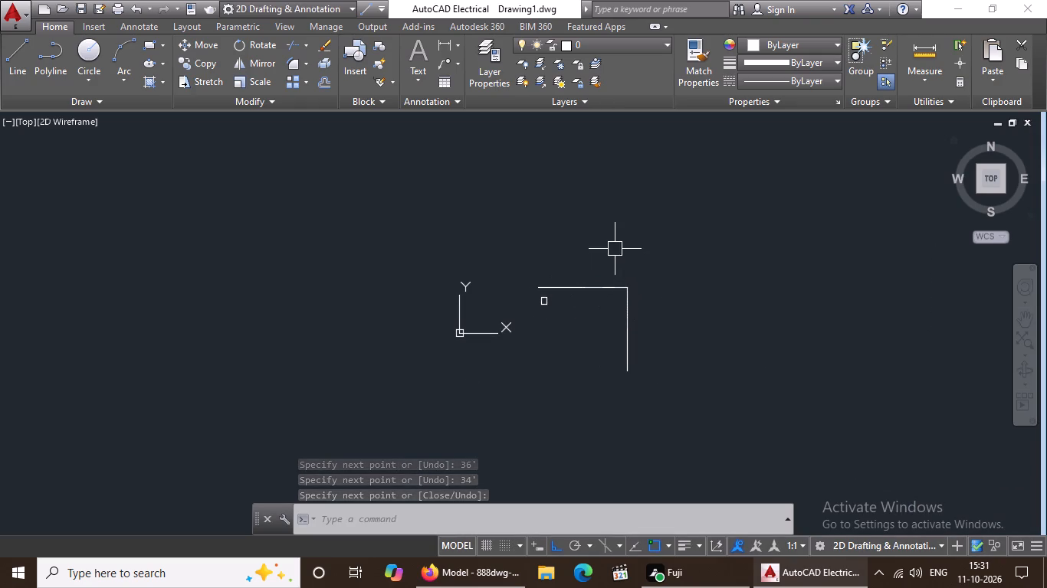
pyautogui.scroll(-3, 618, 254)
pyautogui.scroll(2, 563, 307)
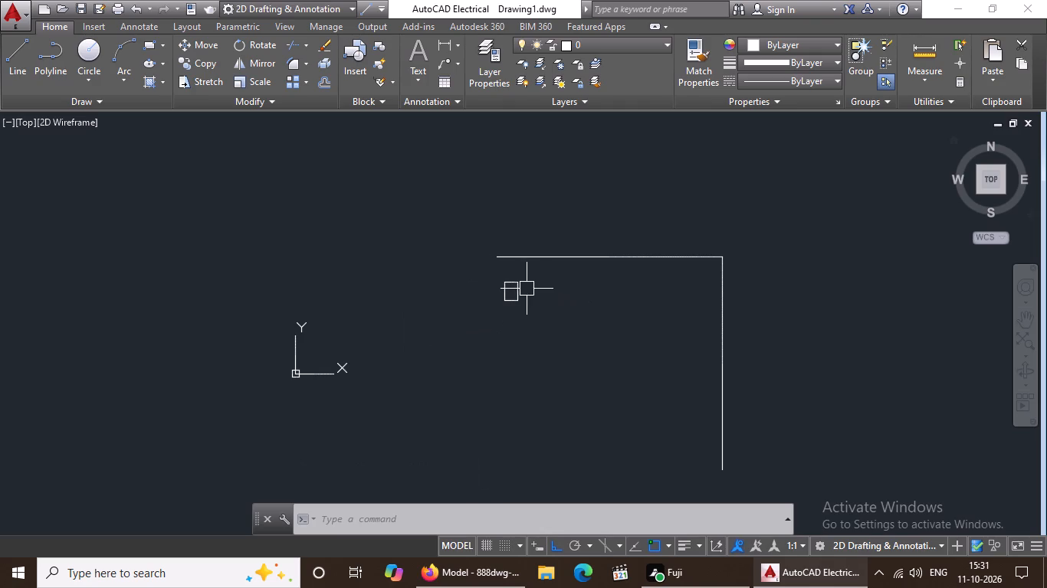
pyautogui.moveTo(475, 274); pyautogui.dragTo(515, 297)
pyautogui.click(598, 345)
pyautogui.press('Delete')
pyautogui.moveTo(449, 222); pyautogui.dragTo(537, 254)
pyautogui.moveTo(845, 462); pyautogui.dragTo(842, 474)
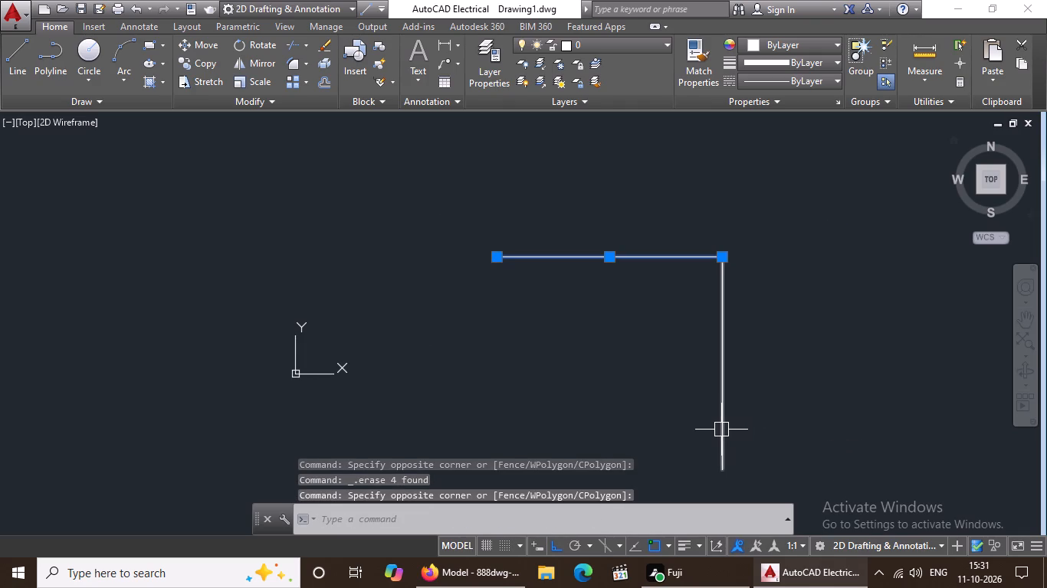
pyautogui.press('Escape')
# Move the connected 36' and 34' lines freely upward and slightly to the right with Ortho off.
pyautogui.moveTo(435, 219); pyautogui.dragTo(546, 240)
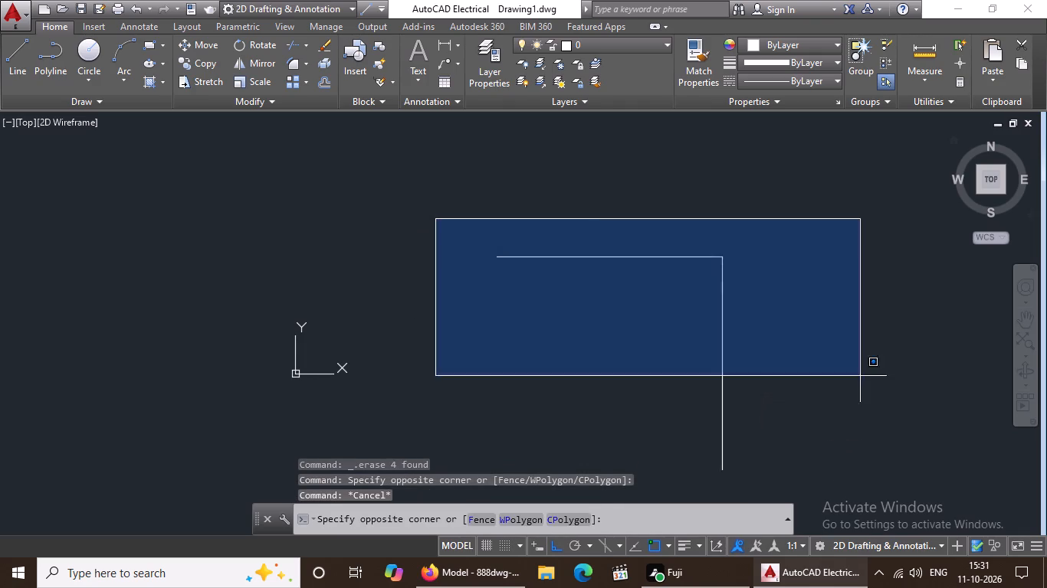
pyautogui.click(885, 486)
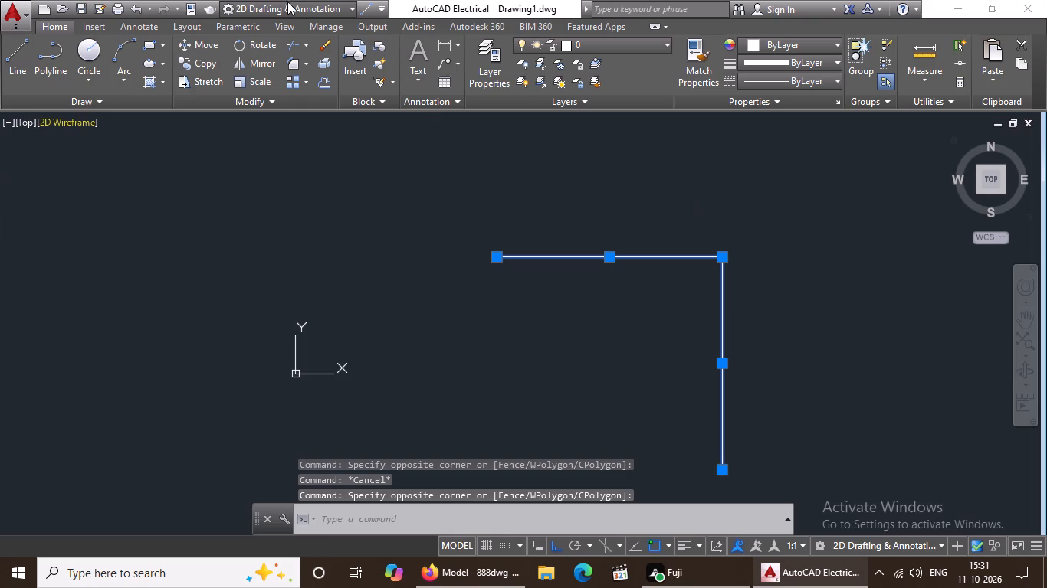
pyautogui.click(204, 44)
pyautogui.click(718, 260)
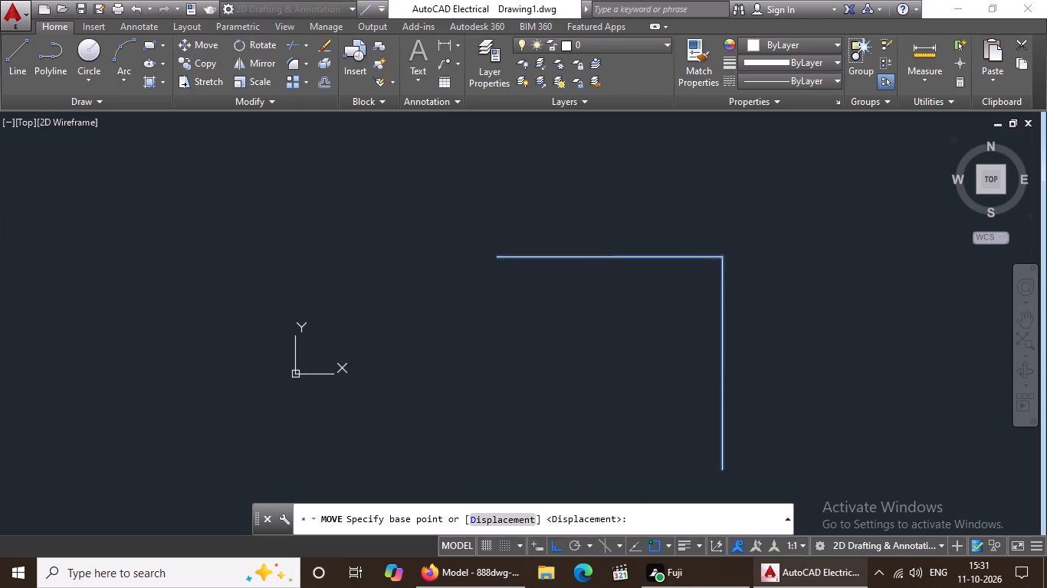
pyautogui.click(560, 547)
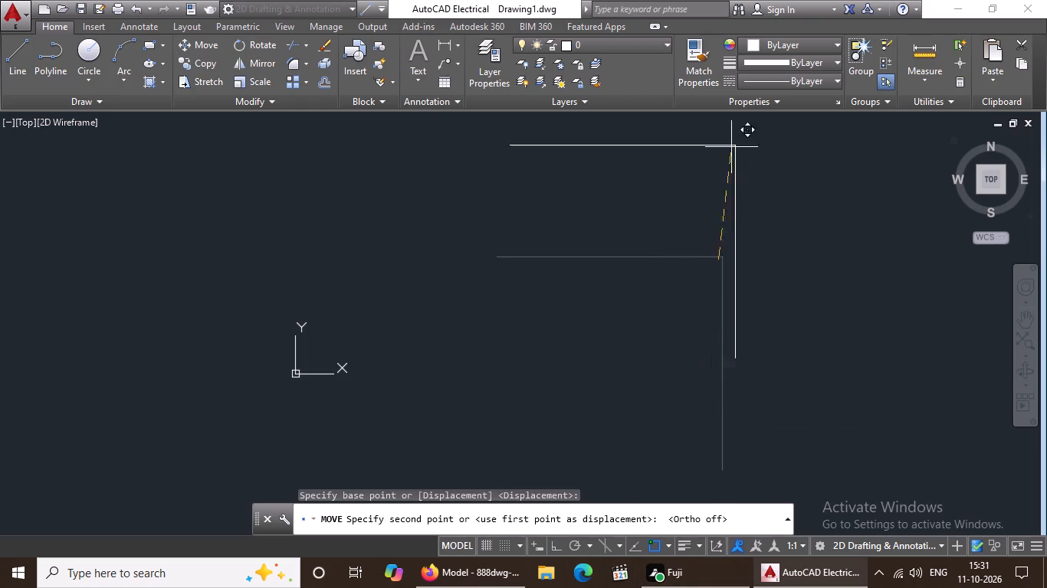
pyautogui.click(743, 139)
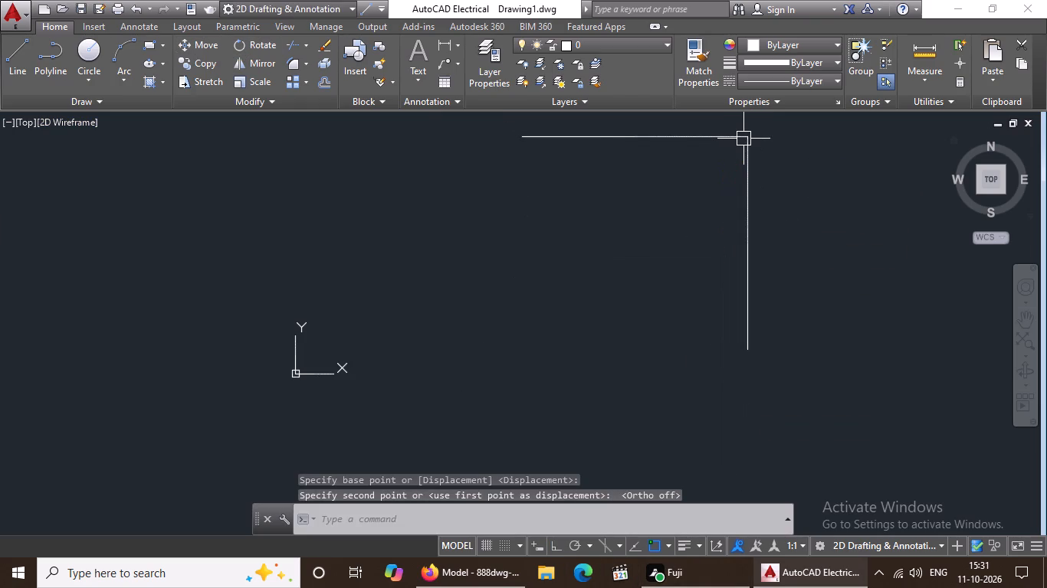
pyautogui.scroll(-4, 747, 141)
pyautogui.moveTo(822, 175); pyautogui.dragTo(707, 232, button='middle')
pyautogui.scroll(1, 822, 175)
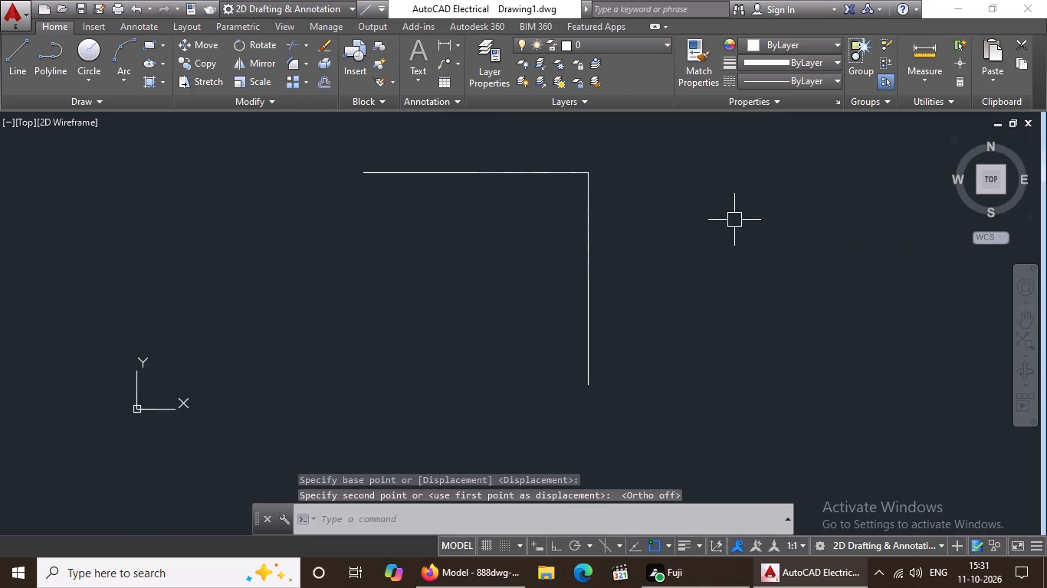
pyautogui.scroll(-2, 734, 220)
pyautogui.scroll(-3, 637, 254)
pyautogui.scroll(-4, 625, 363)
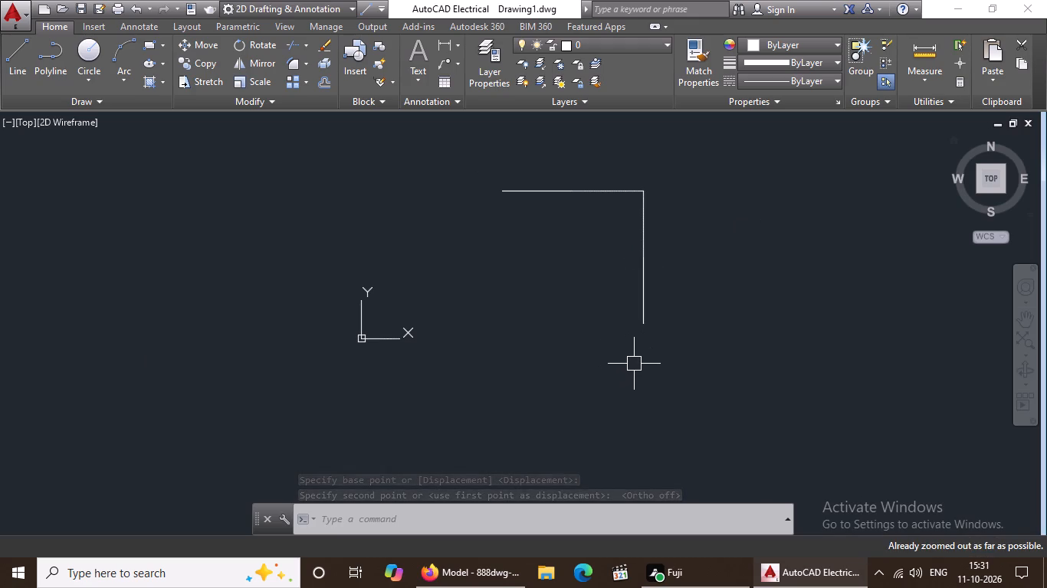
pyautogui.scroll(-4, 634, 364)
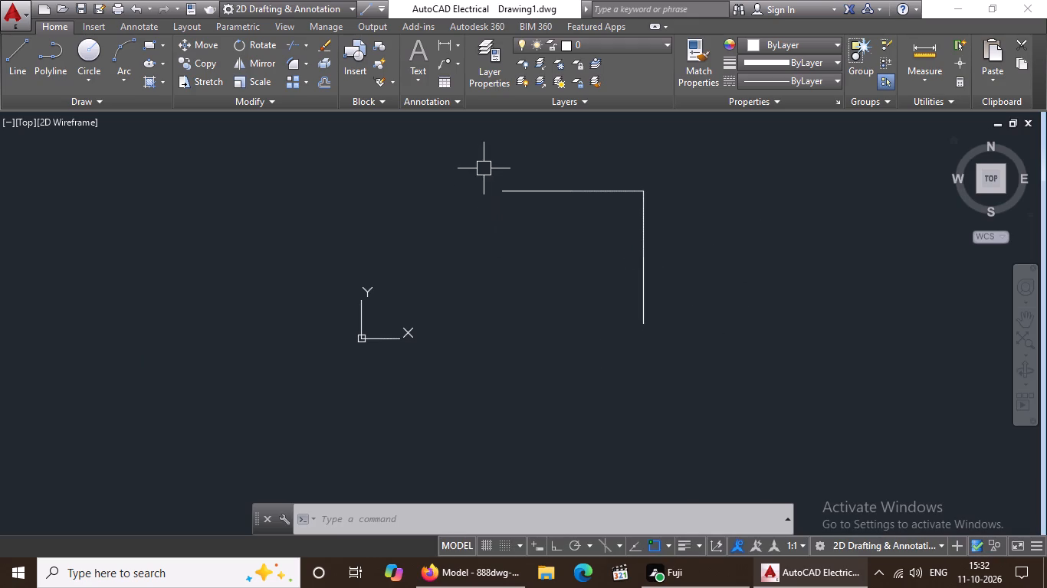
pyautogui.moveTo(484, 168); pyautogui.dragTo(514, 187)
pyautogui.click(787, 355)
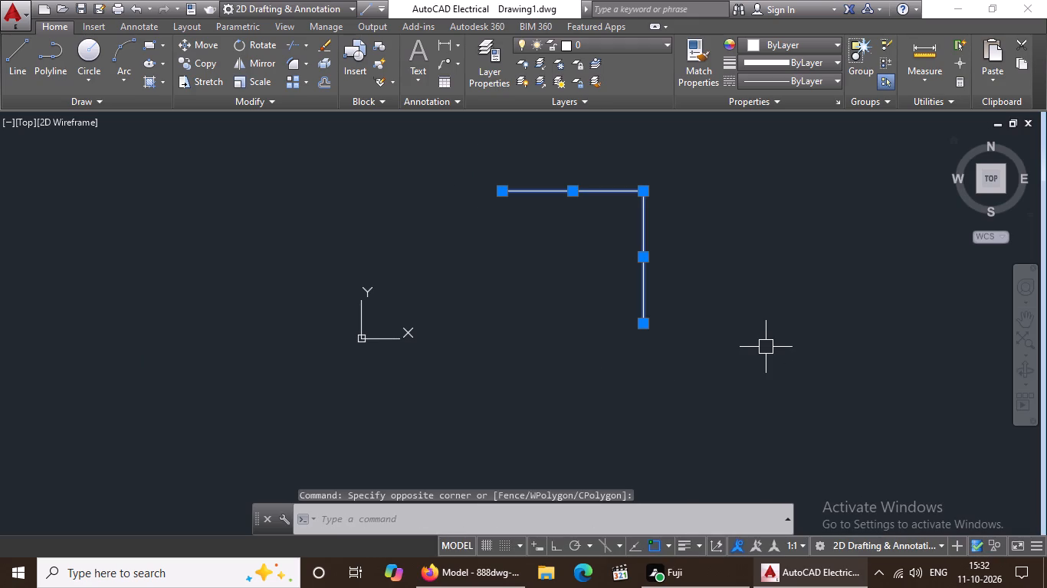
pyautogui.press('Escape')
# With Ortho on, draw a 34' vertical line down from the 36' line's left end, continuing with a 26' horizontal line to the right.
pyautogui.click(24, 48)
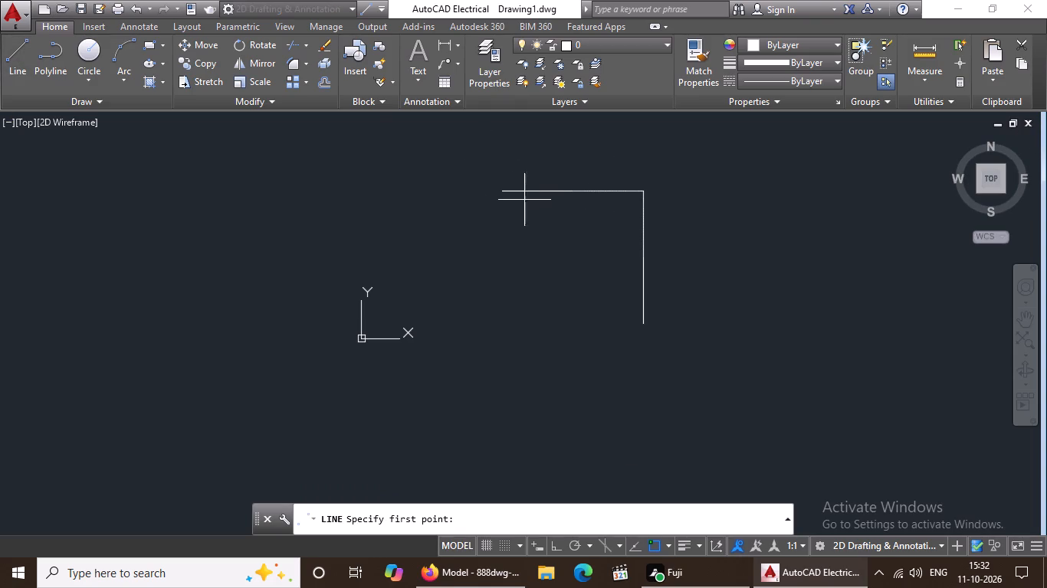
pyautogui.scroll(2, 498, 199)
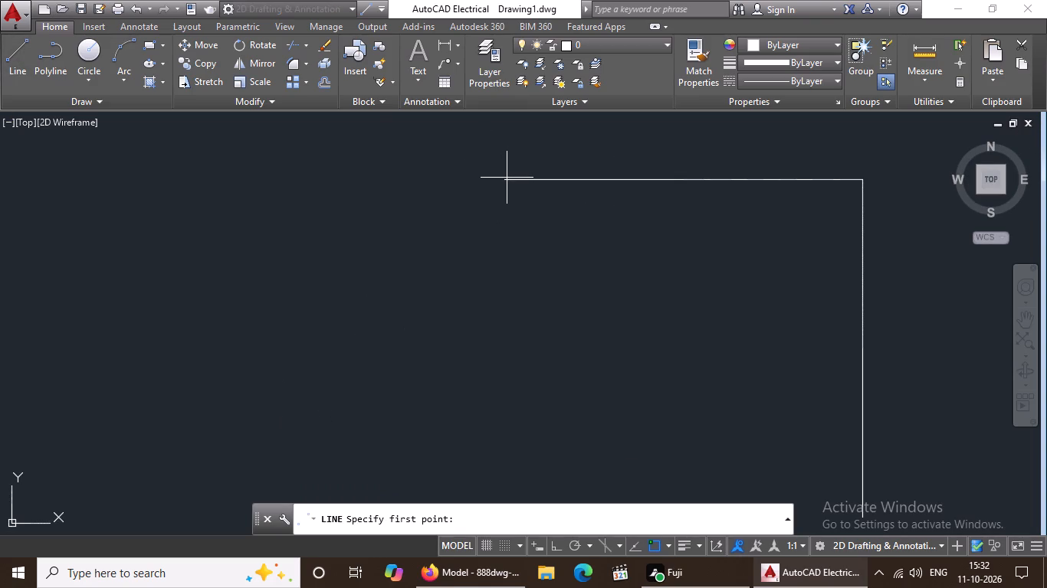
pyautogui.scroll(1, 507, 178)
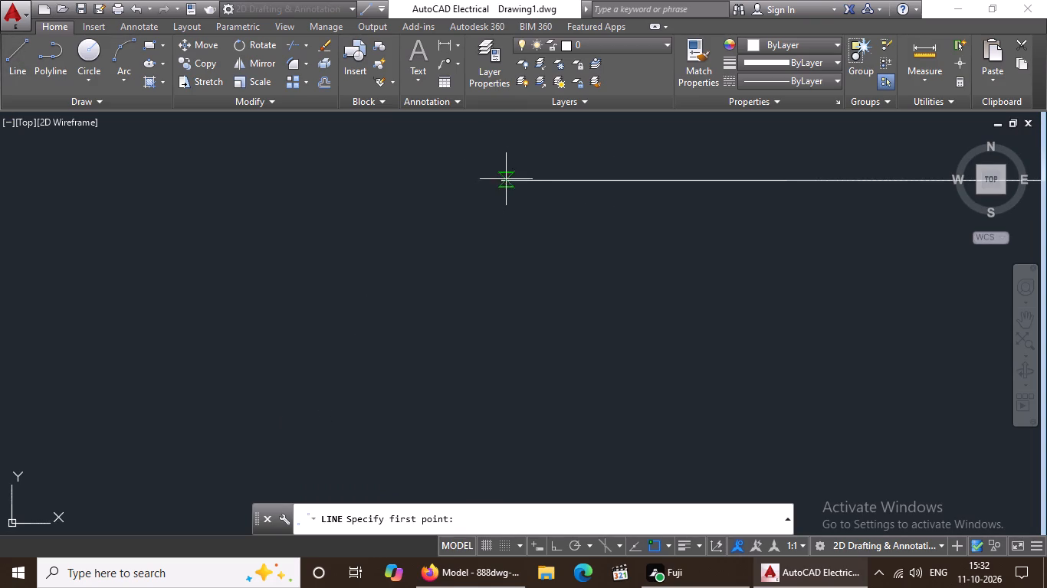
pyautogui.moveTo(502, 180); pyautogui.dragTo(504, 201)
pyautogui.scroll(-4, 513, 264)
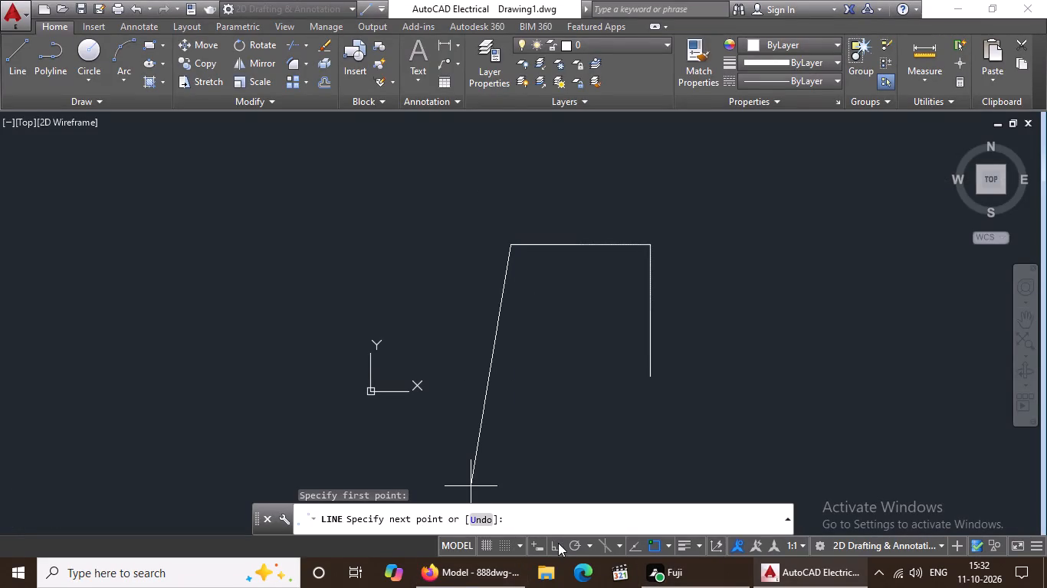
pyautogui.click(558, 543)
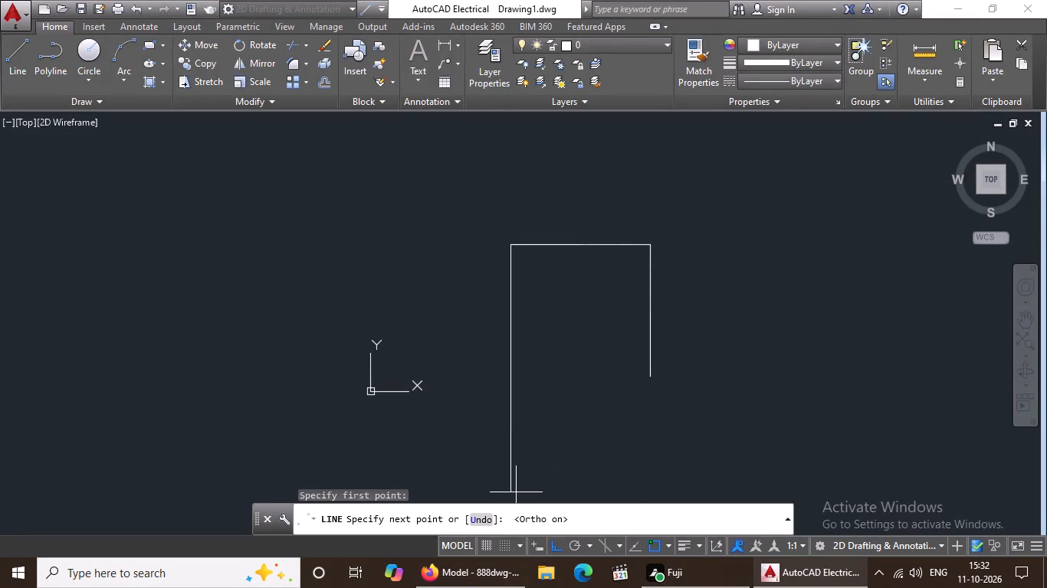
pyautogui.press('3')
pyautogui.press('4')
pyautogui.press("'")
pyautogui.press('Return')
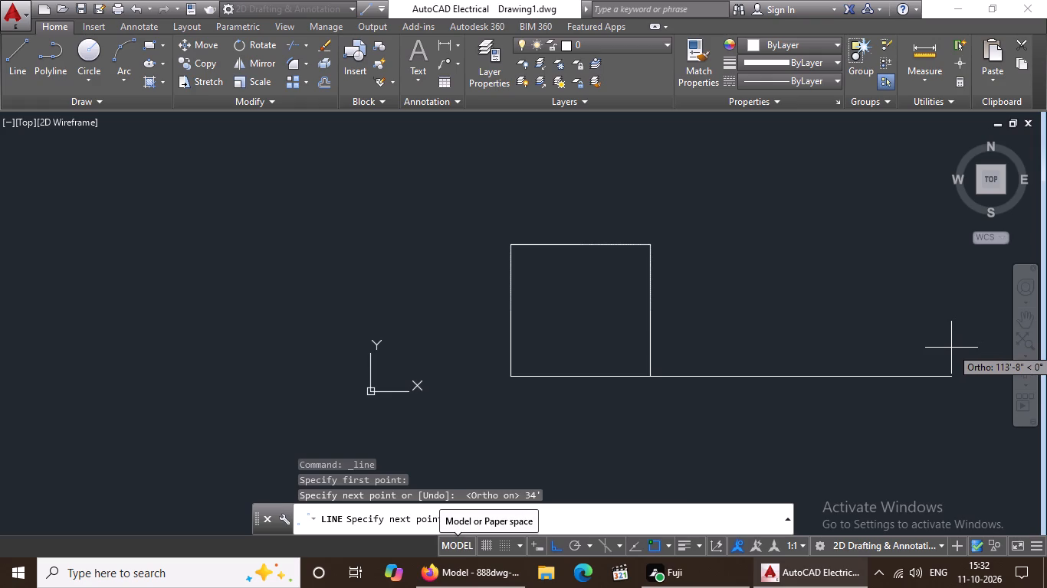
pyautogui.write("26'")
pyautogui.press('Return')
pyautogui.press('Return')
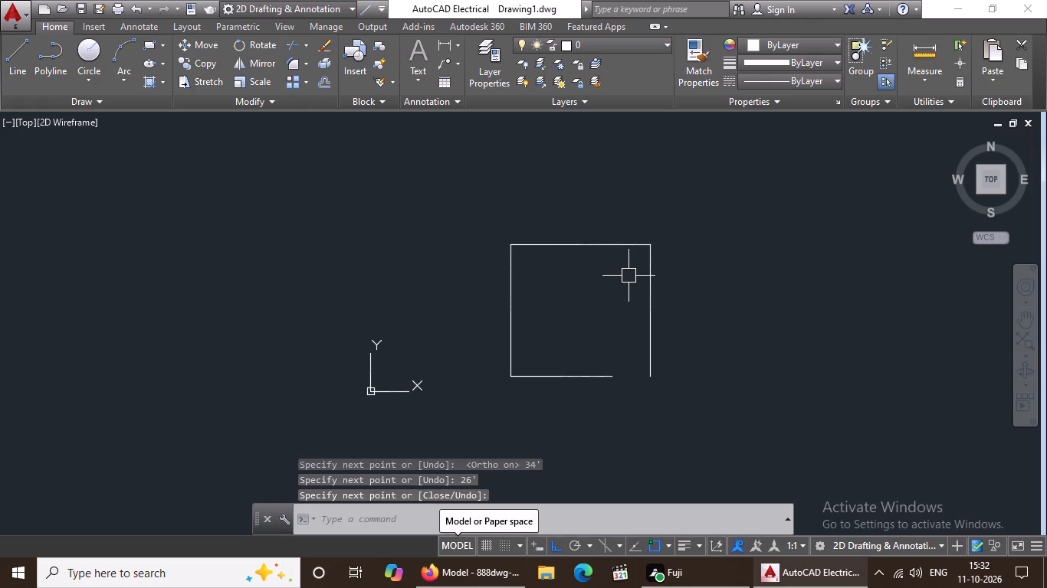
# Erase the bottom 26' line, left 34' line, top 36' line and right 34' line of the incomplete outline.
pyautogui.moveTo(414, 246); pyautogui.dragTo(472, 238)
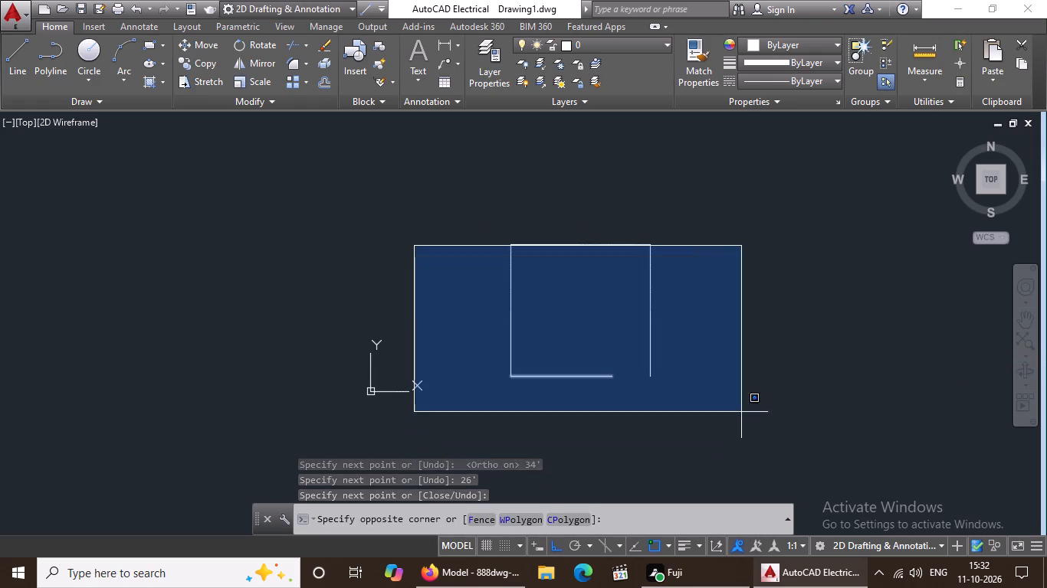
pyautogui.click(741, 405)
pyautogui.press('Delete')
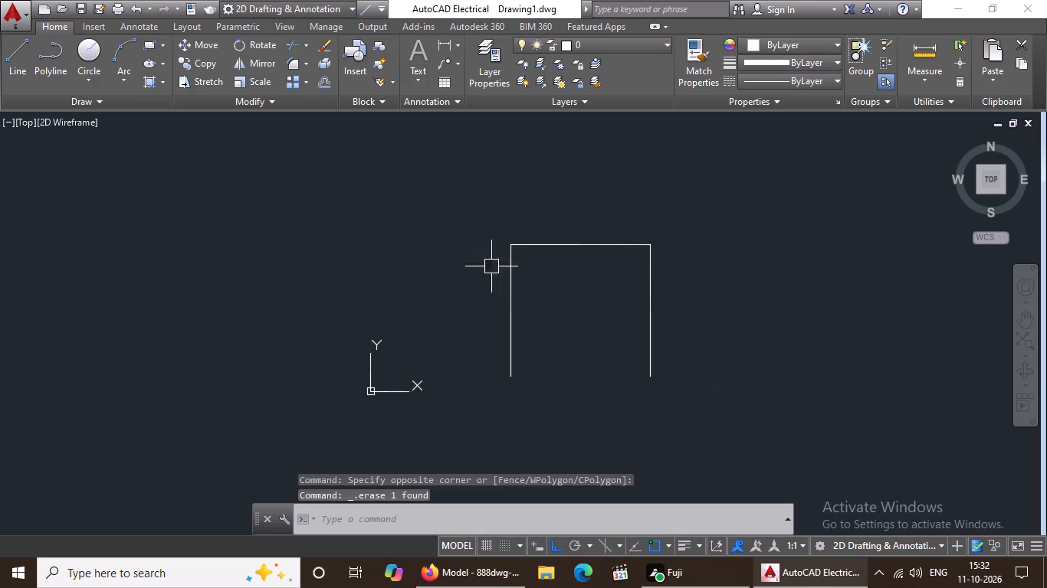
pyautogui.click(509, 300)
pyautogui.press('Delete')
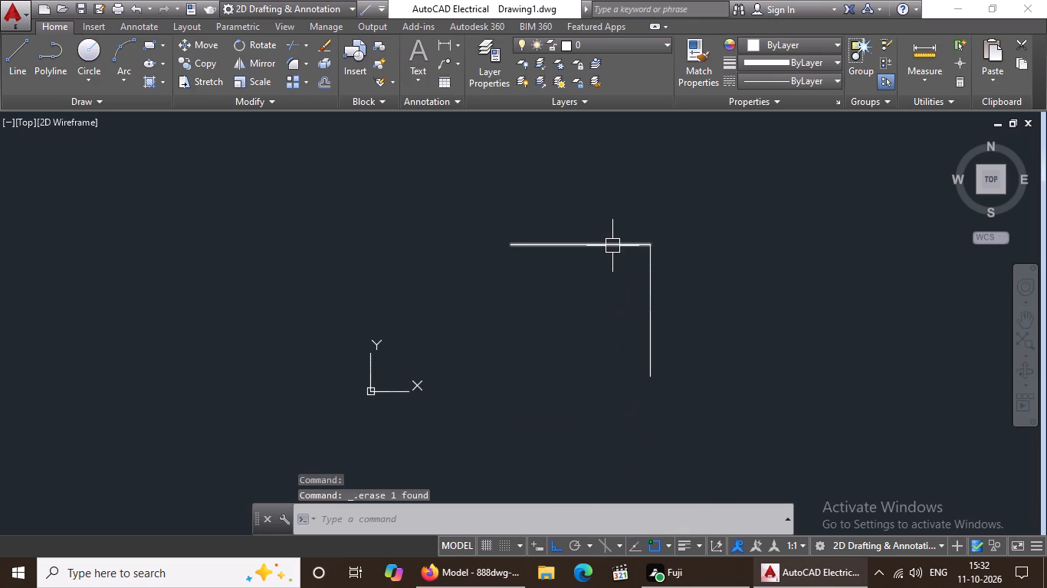
pyautogui.click(612, 246)
pyautogui.press('Delete')
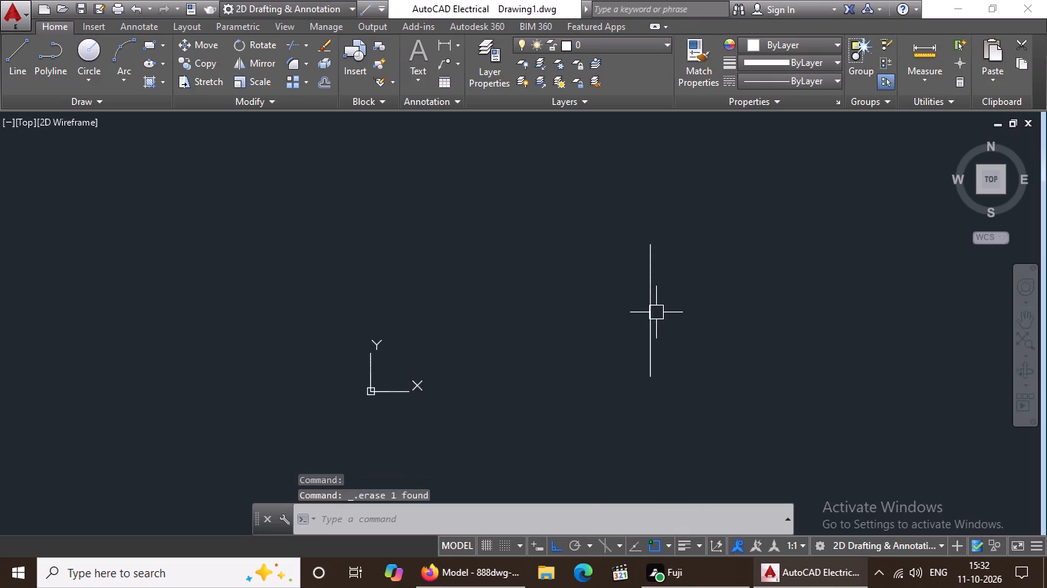
pyautogui.click(652, 316)
pyautogui.press('Delete')
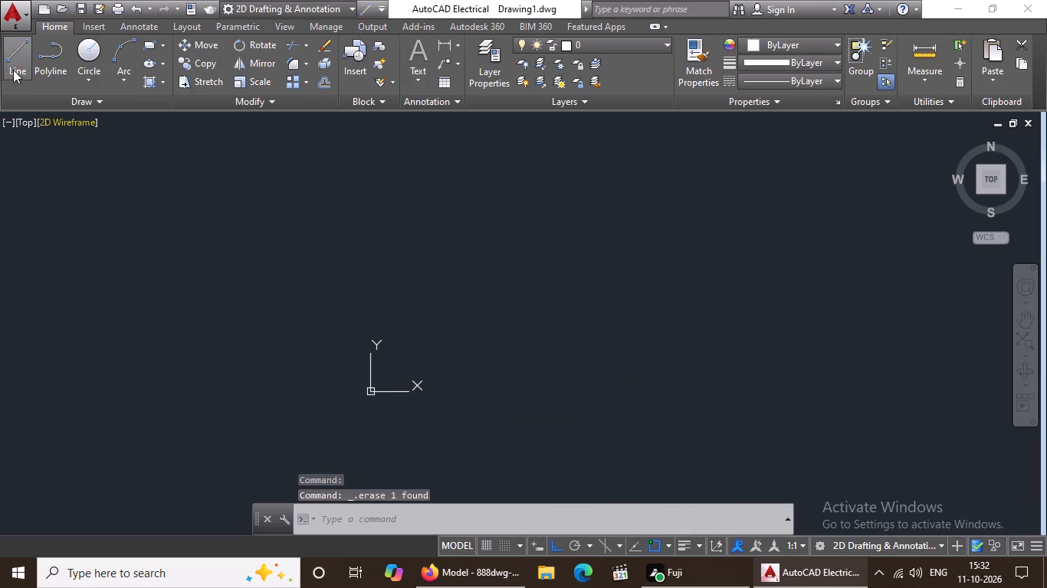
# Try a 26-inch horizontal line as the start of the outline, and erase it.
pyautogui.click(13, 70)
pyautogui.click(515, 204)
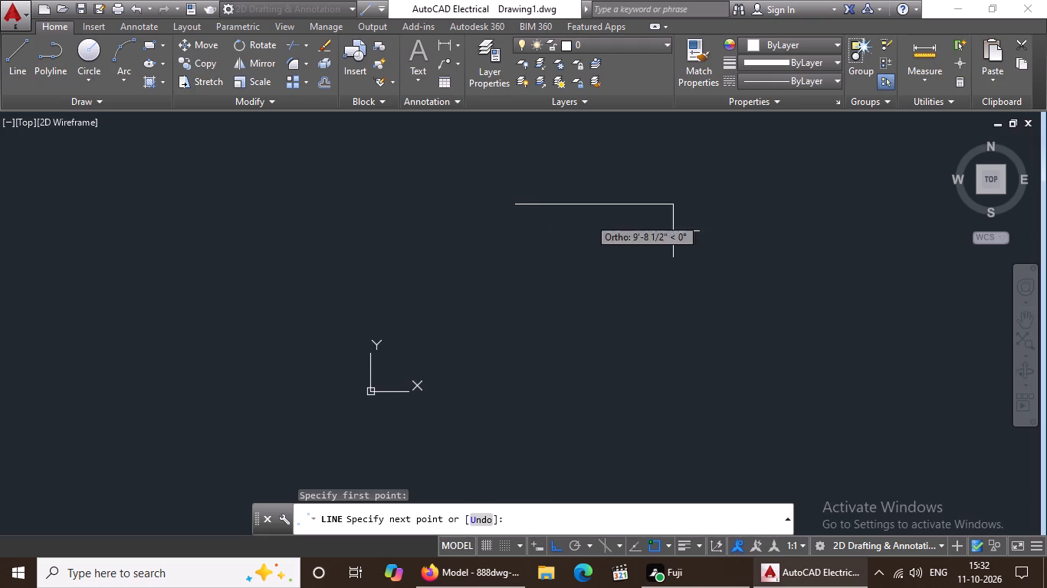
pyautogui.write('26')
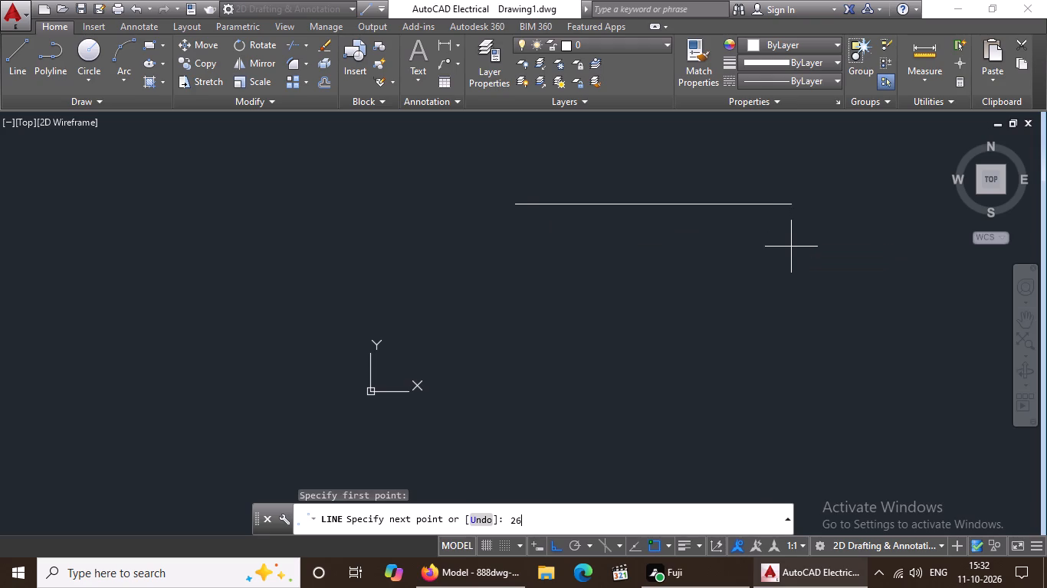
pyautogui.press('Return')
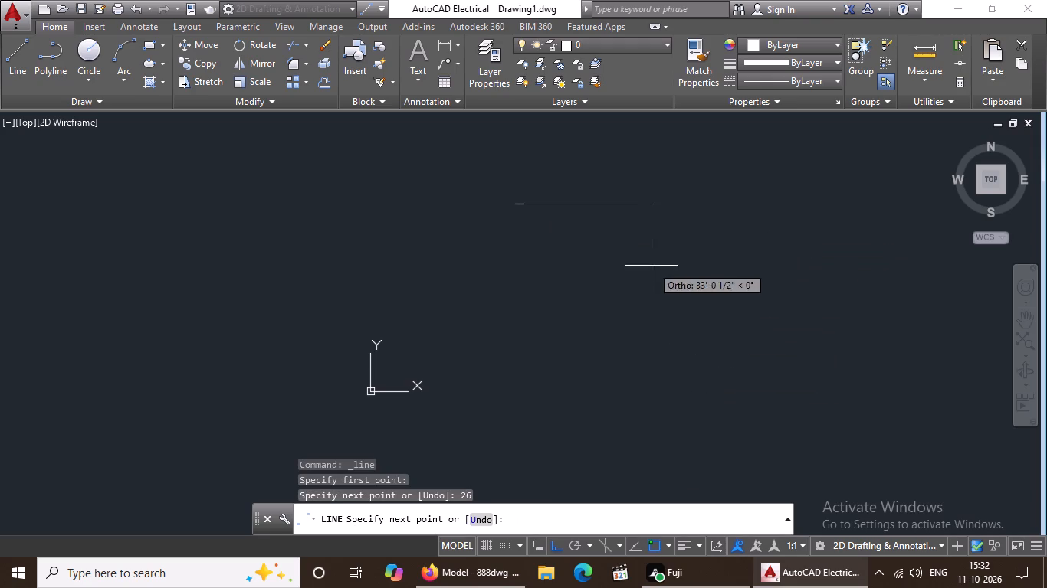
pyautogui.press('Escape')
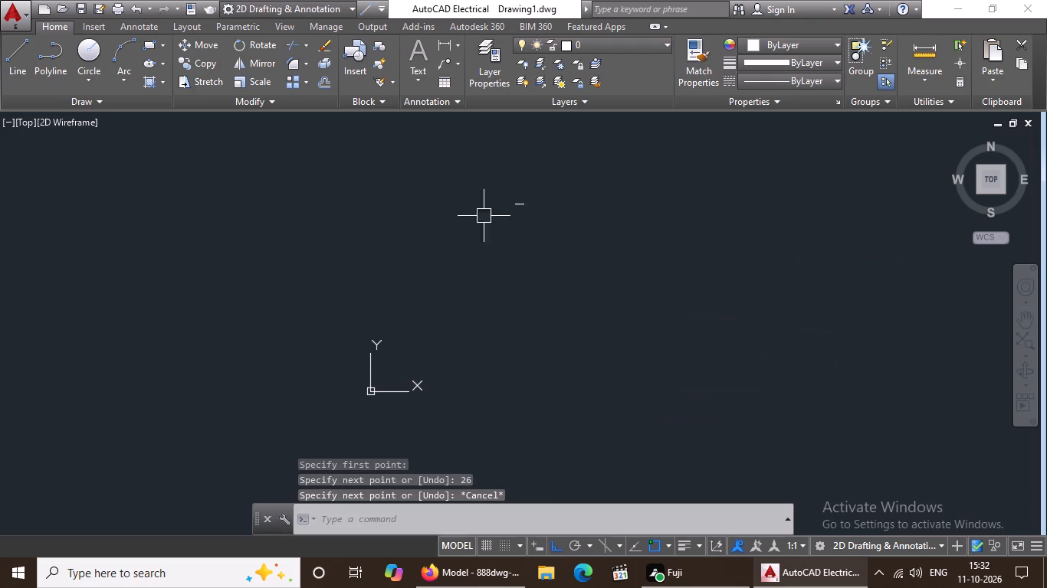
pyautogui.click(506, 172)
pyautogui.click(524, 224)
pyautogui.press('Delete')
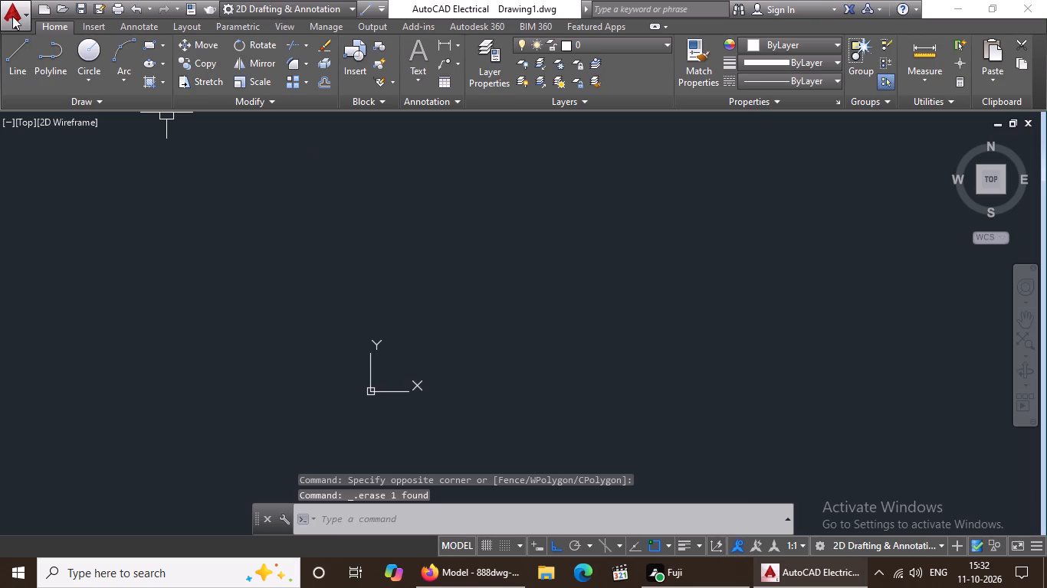
# Draw a closed rectangular outline from lines, 26' wide and 34' high, starting at its top-left corner.
pyautogui.click(14, 77)
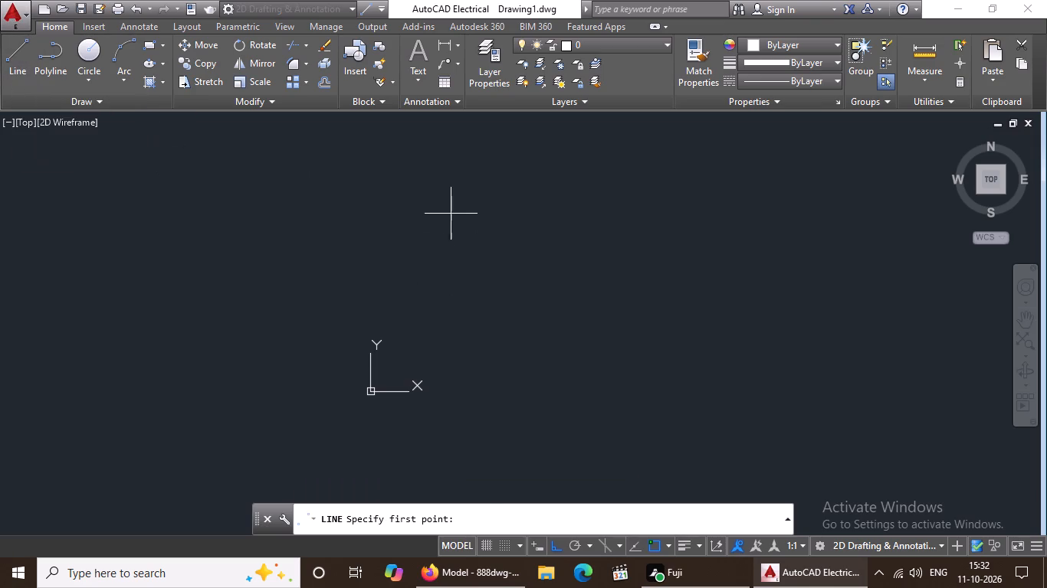
pyautogui.click(452, 212)
pyautogui.press('2')
pyautogui.press('6')
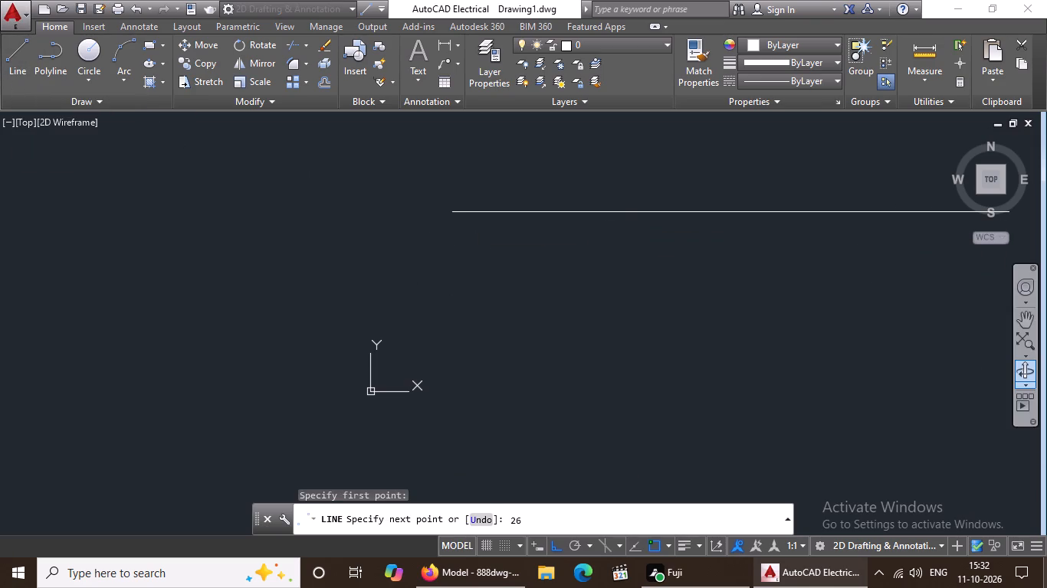
pyautogui.press("'")
pyautogui.press('Return')
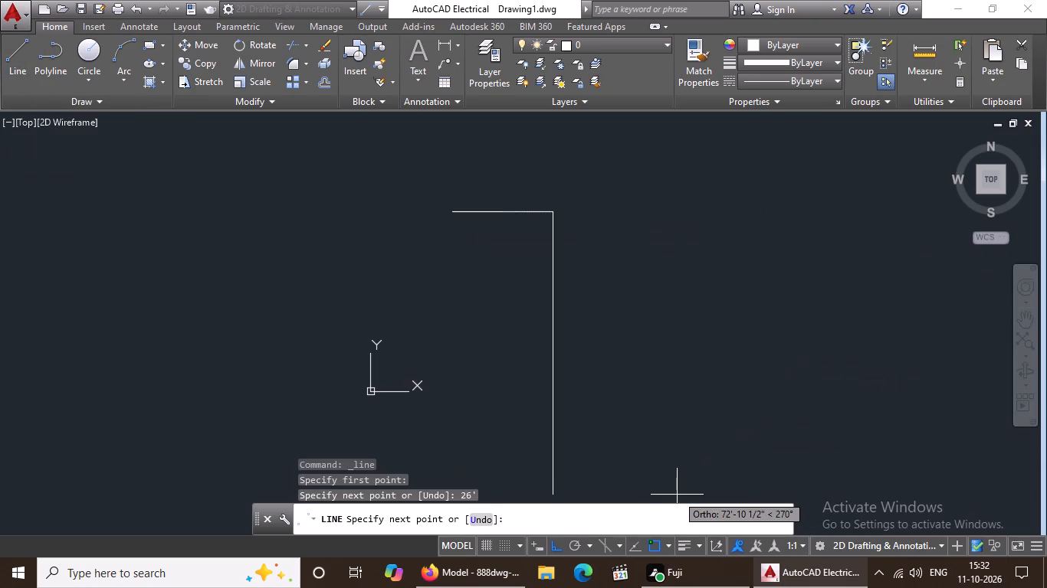
pyautogui.write("34'")
pyautogui.press('Return')
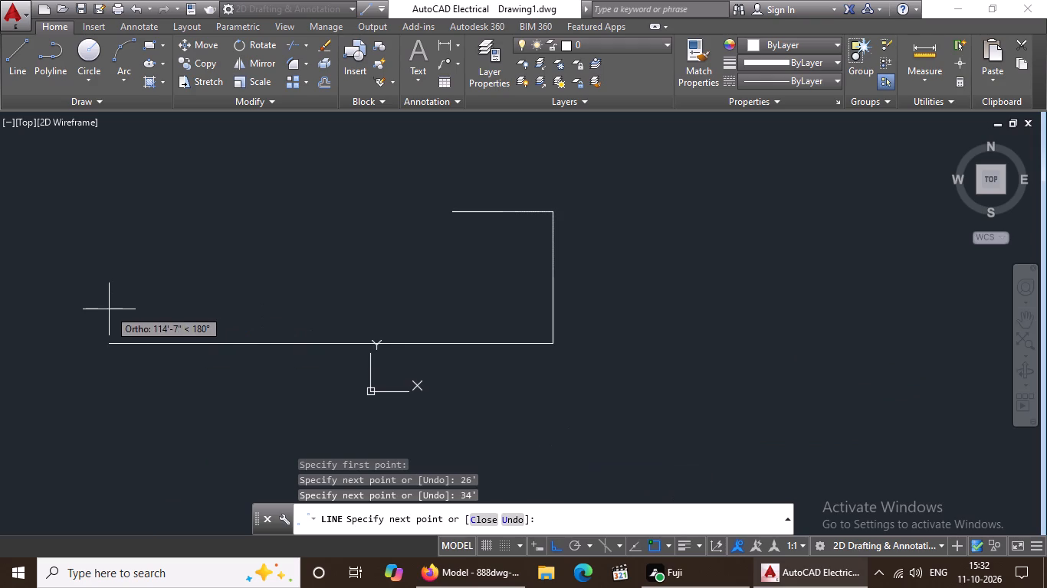
pyautogui.write('26')
pyautogui.press("'")
pyautogui.press('Return')
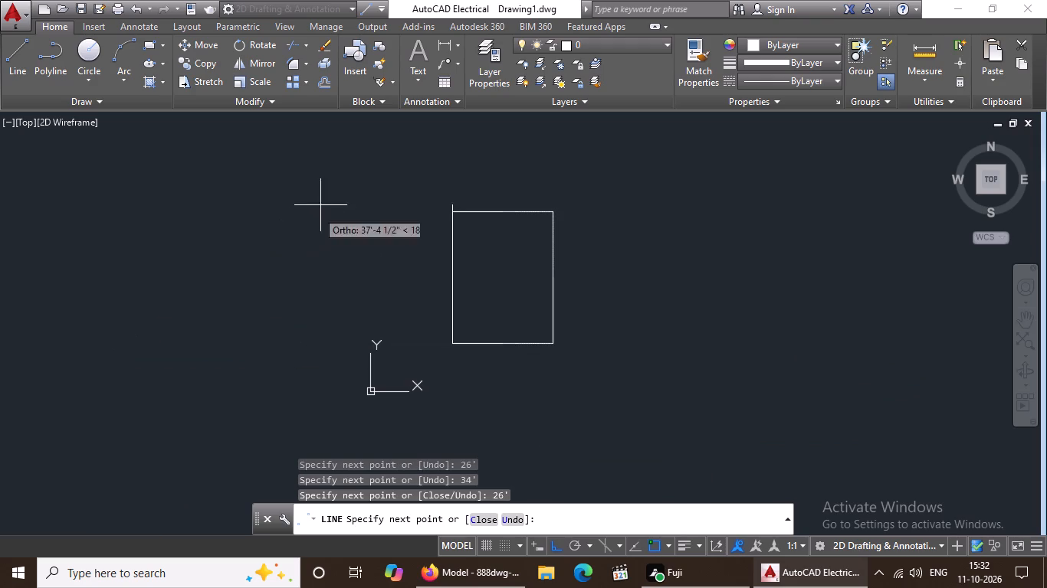
pyautogui.press('6')
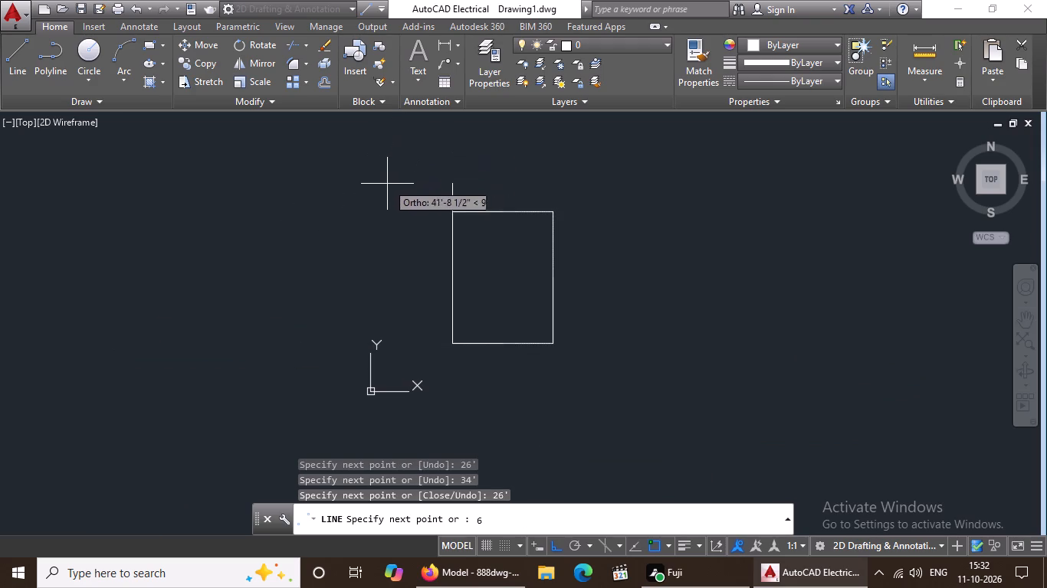
pyautogui.press('BackSpace')
pyautogui.press('3')
pyautogui.press('4')
pyautogui.press("'")
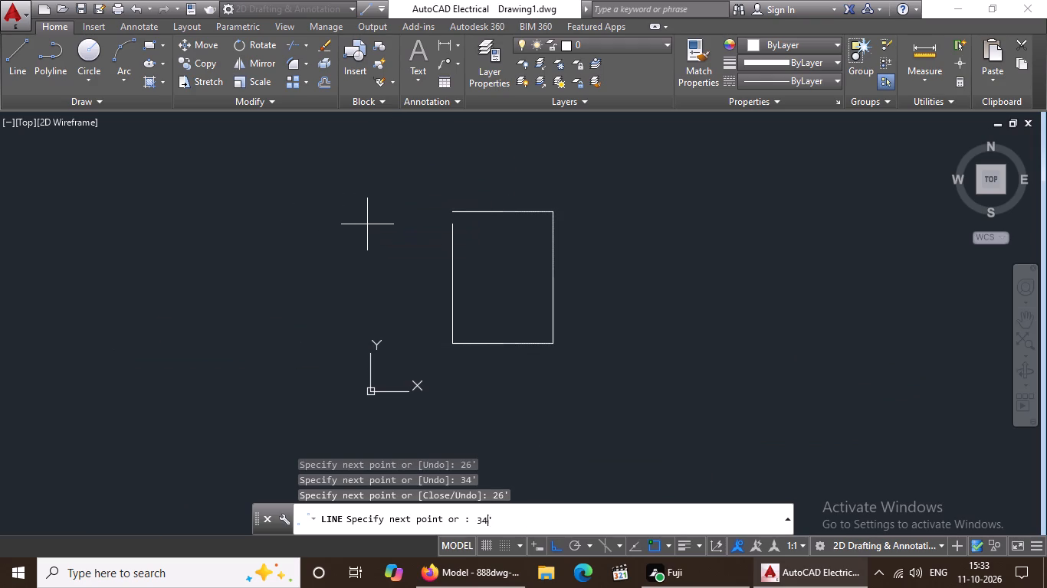
pyautogui.press('Return')
pyautogui.press('Return')
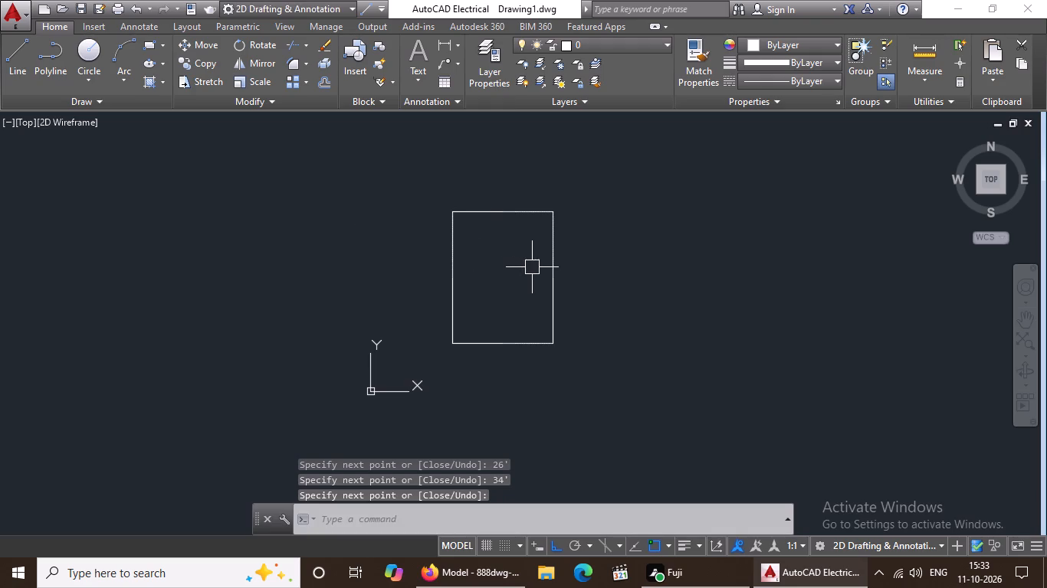
# Offset all four sides of the rectangle inward by 9" to form the outer walls.
pyautogui.press('Escape')
pyautogui.press('o')
pyautogui.press('Return')
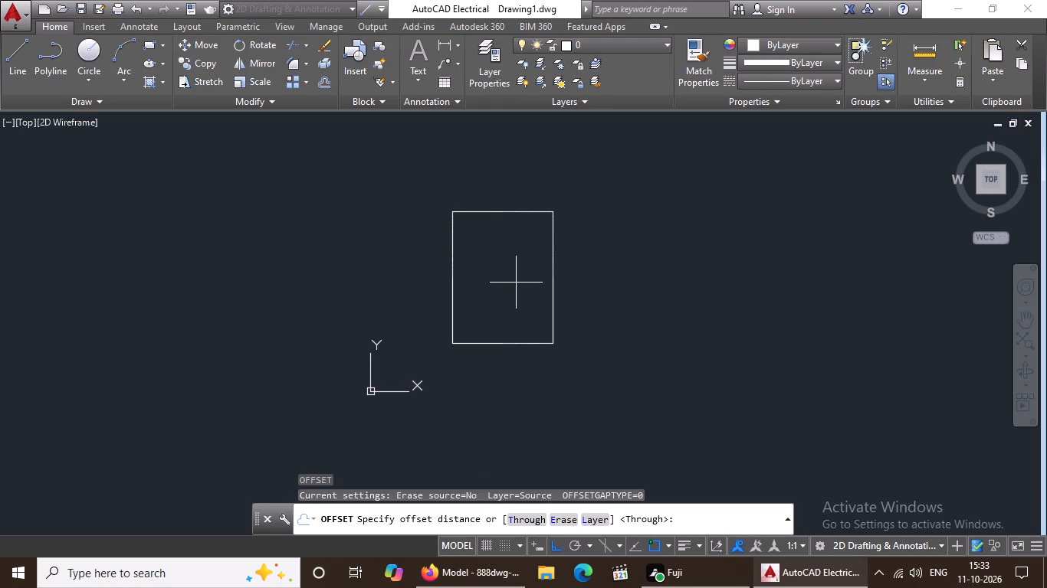
pyautogui.press('9')
pyautogui.hotkey('shift', '"')
pyautogui.press('Return')
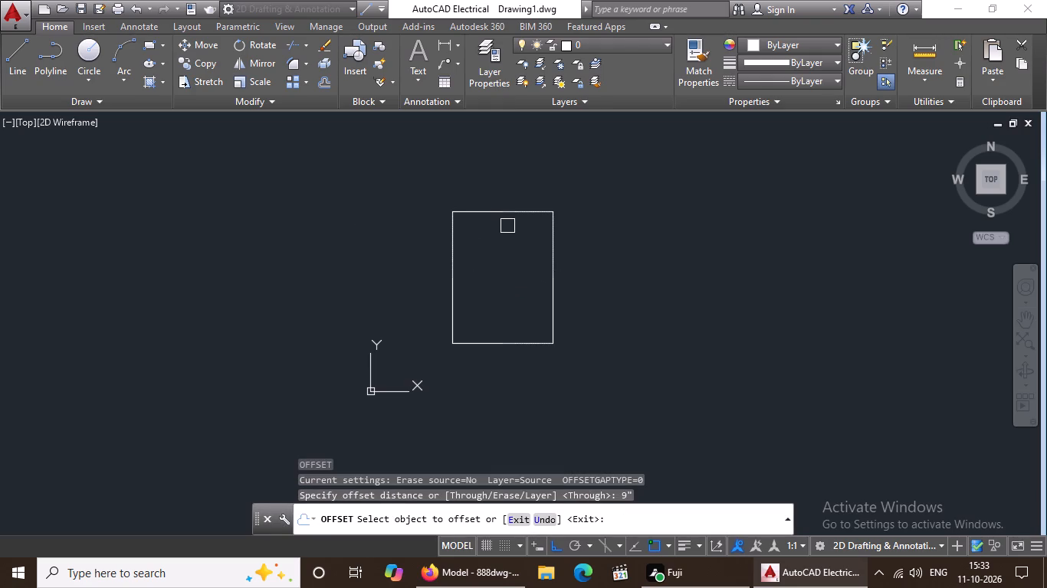
pyautogui.moveTo(511, 215); pyautogui.dragTo(513, 230)
pyautogui.click(510, 303)
pyautogui.moveTo(449, 272); pyautogui.dragTo(456, 271)
pyautogui.click(655, 255)
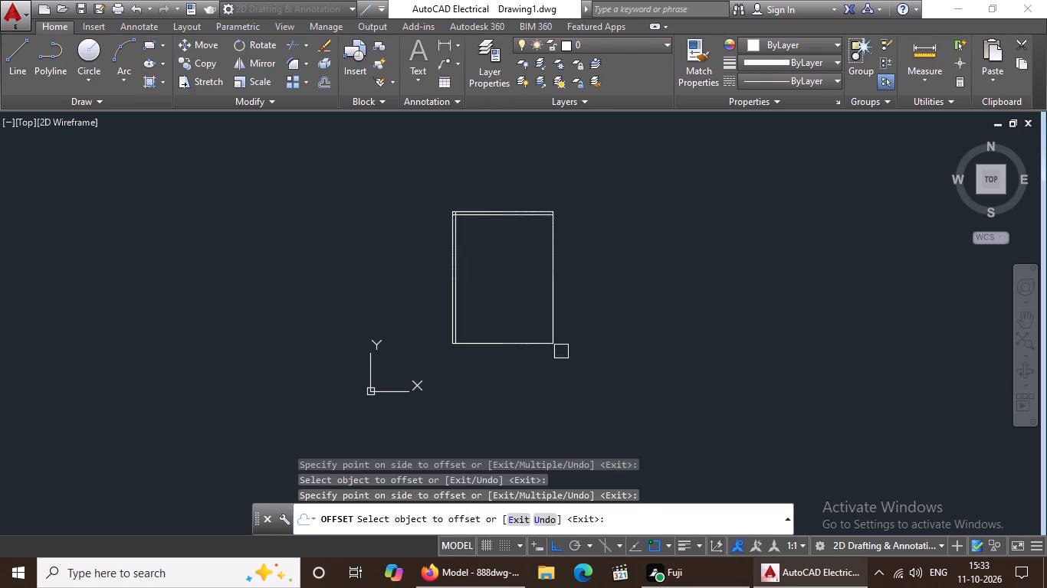
pyautogui.click(524, 345)
pyautogui.click(537, 293)
pyautogui.moveTo(555, 286); pyautogui.dragTo(548, 289)
pyautogui.click(484, 303)
pyautogui.scroll(1, 471, 263)
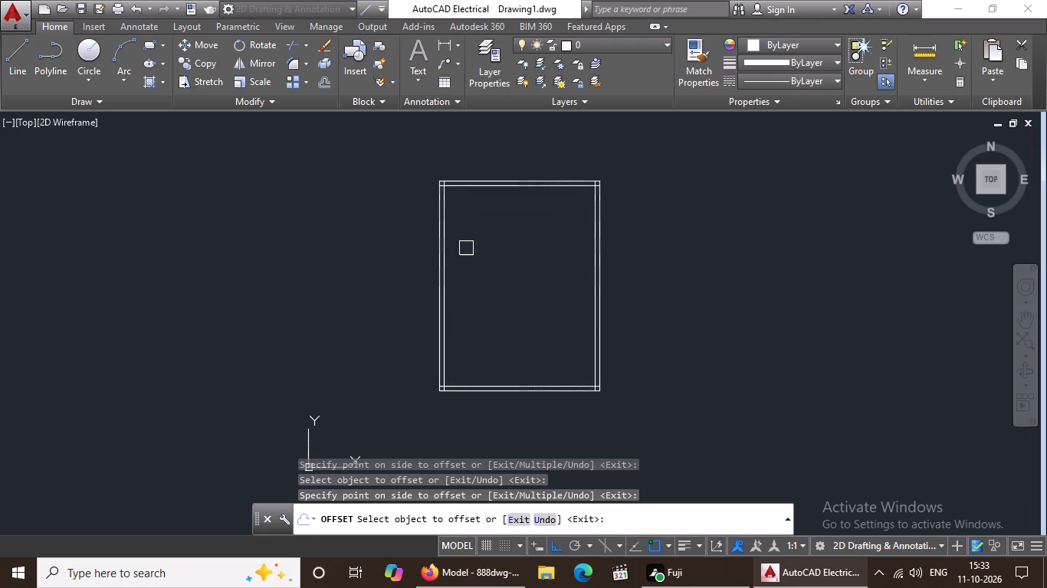
pyautogui.press('Escape')
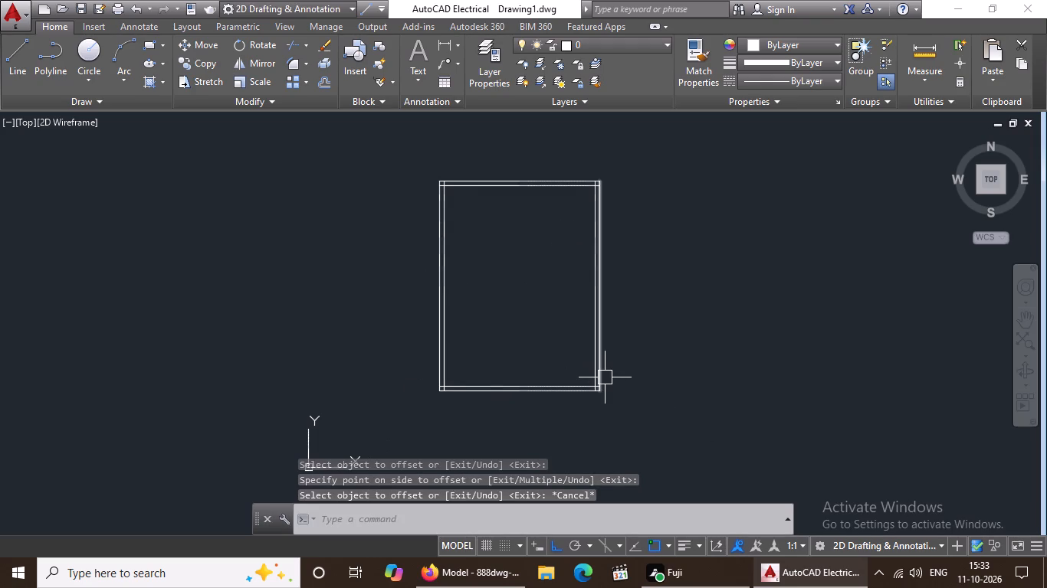
# Offset the inner line of the left wall 9' to the right, into the plan.
pyautogui.scroll(1, 445, 185)
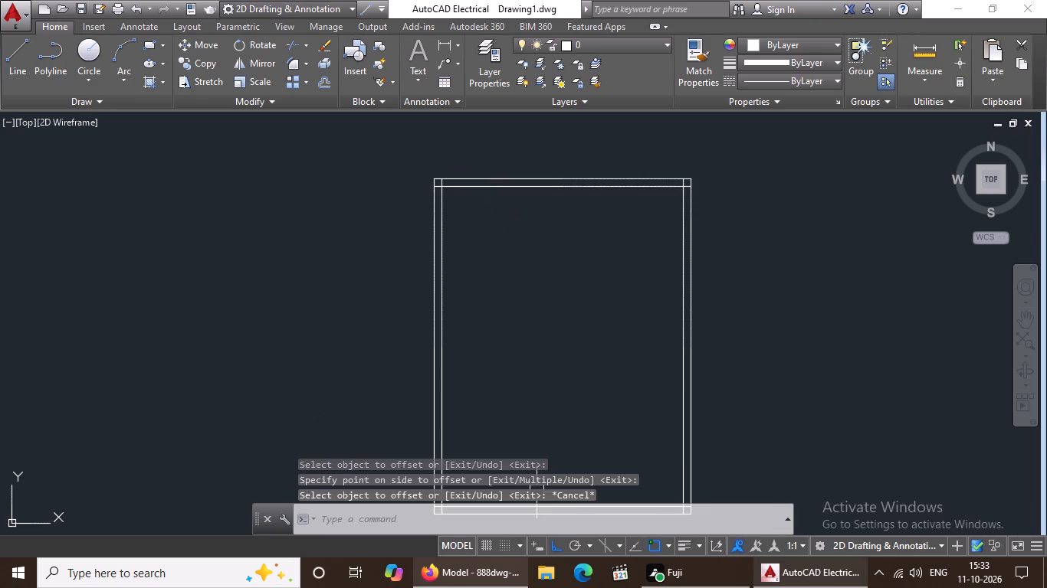
pyautogui.press('Escape')
pyautogui.press('o')
pyautogui.press('Return')
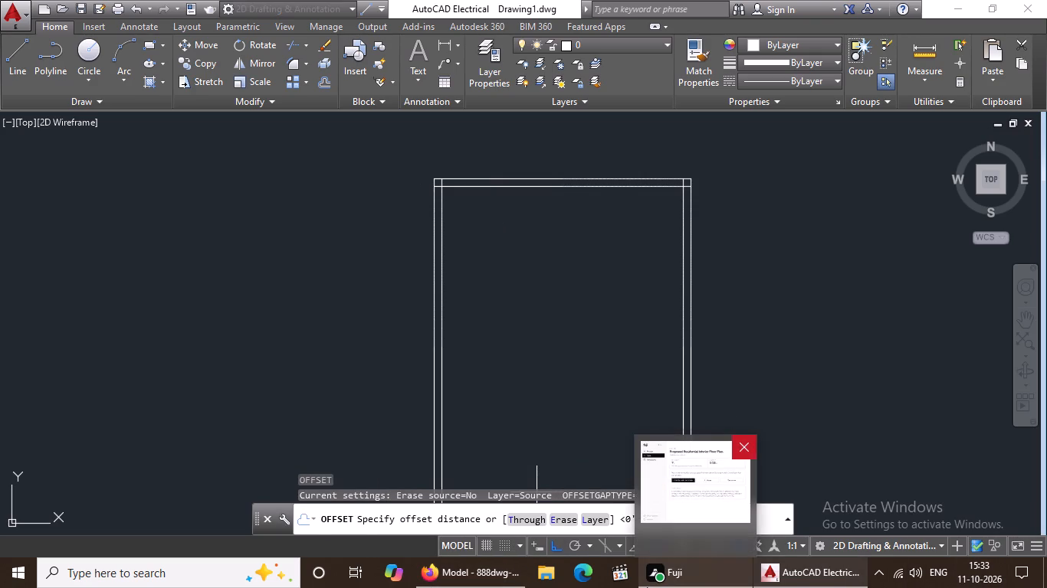
pyautogui.write("9'")
pyautogui.press('Return')
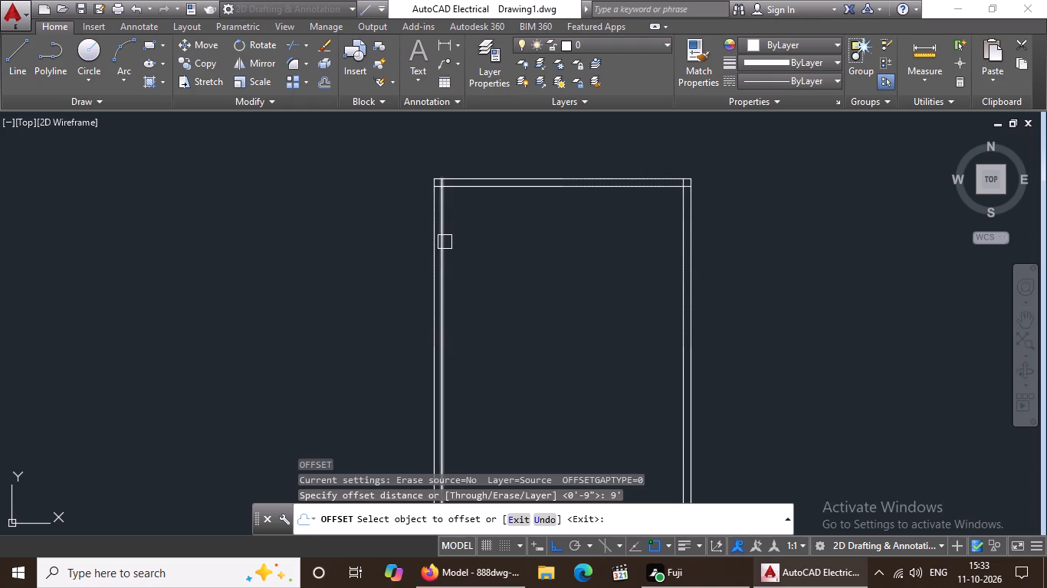
pyautogui.moveTo(445, 242); pyautogui.dragTo(470, 242)
pyautogui.click(529, 246)
pyautogui.press('Escape')
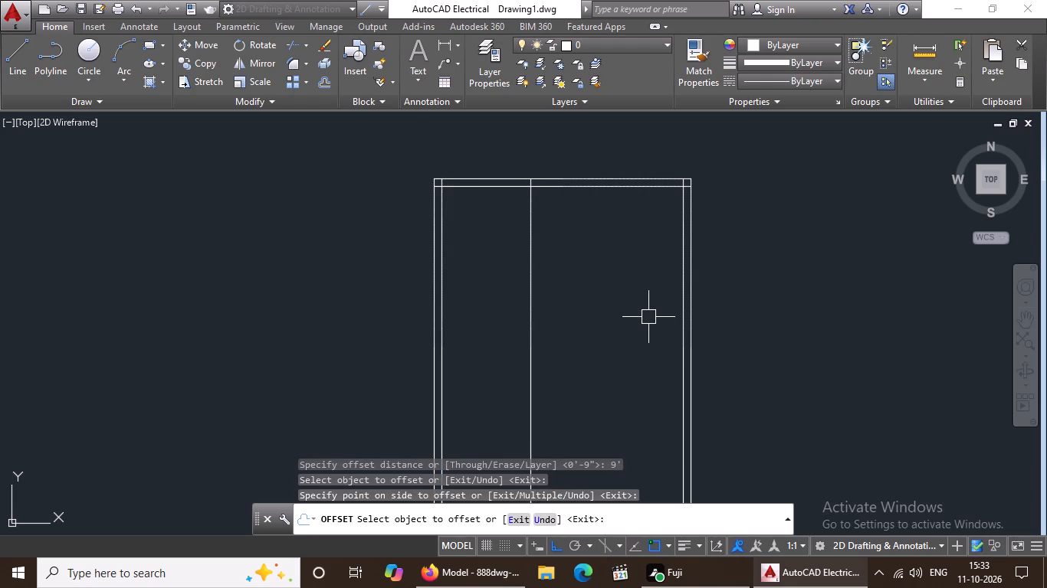
# Offset the new vertical partition line 6" to the right to give the interior wall its thickness.
pyautogui.press('o')
pyautogui.press('Return')
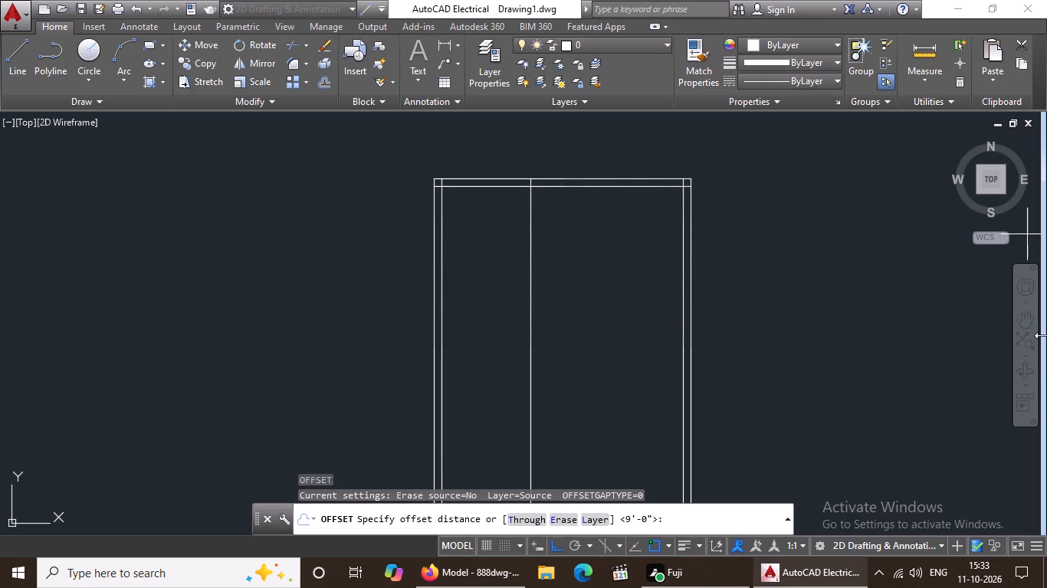
pyautogui.press('6')
pyautogui.hotkey('shift', '"')
pyautogui.press('Return')
pyautogui.click(535, 292)
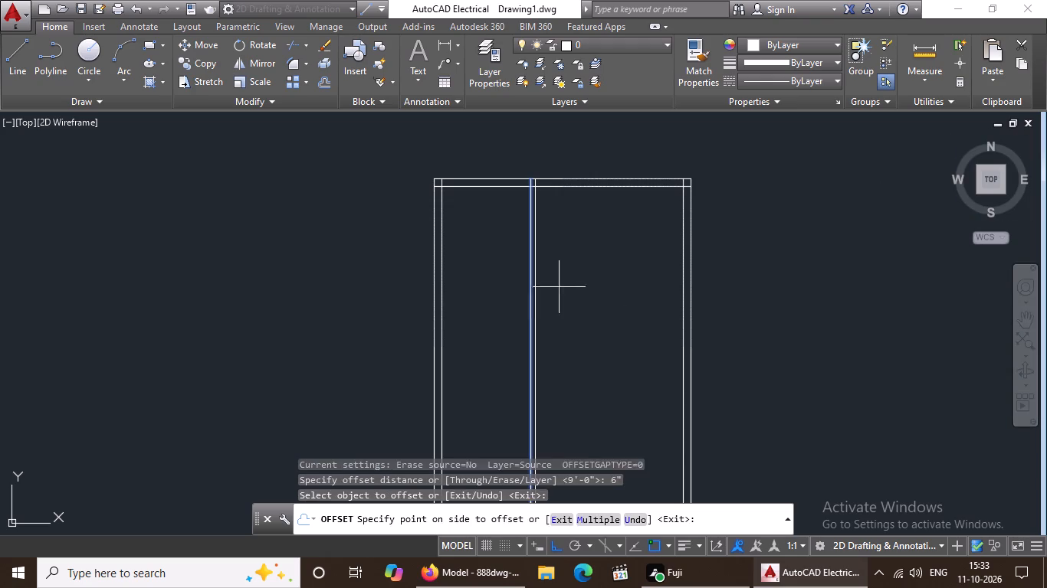
pyautogui.click(582, 284)
pyautogui.press('Escape')
# Offset the inner line of the top wall 8'6" downward into the plan.
pyautogui.press('o')
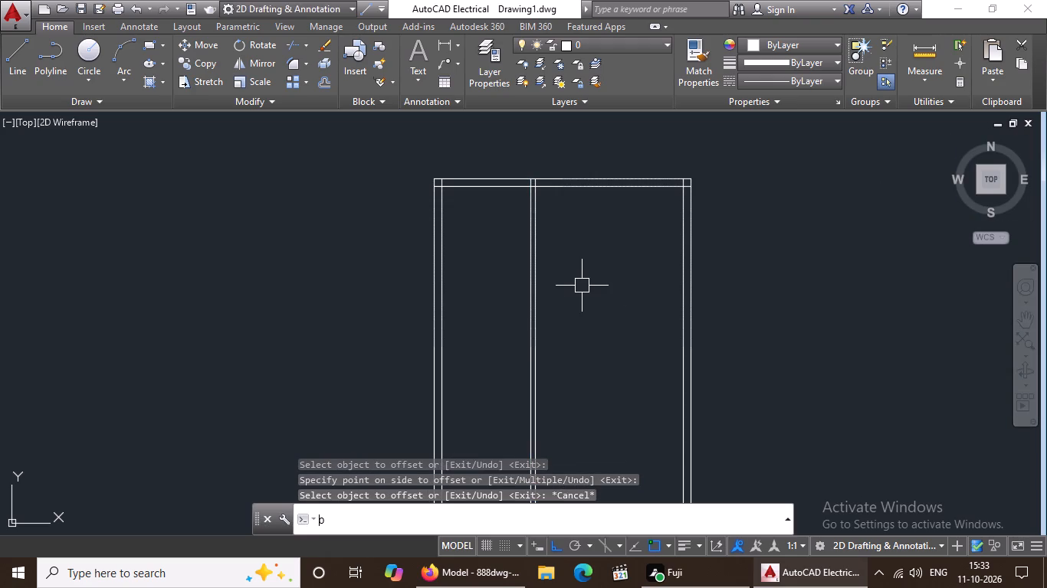
pyautogui.press('Return')
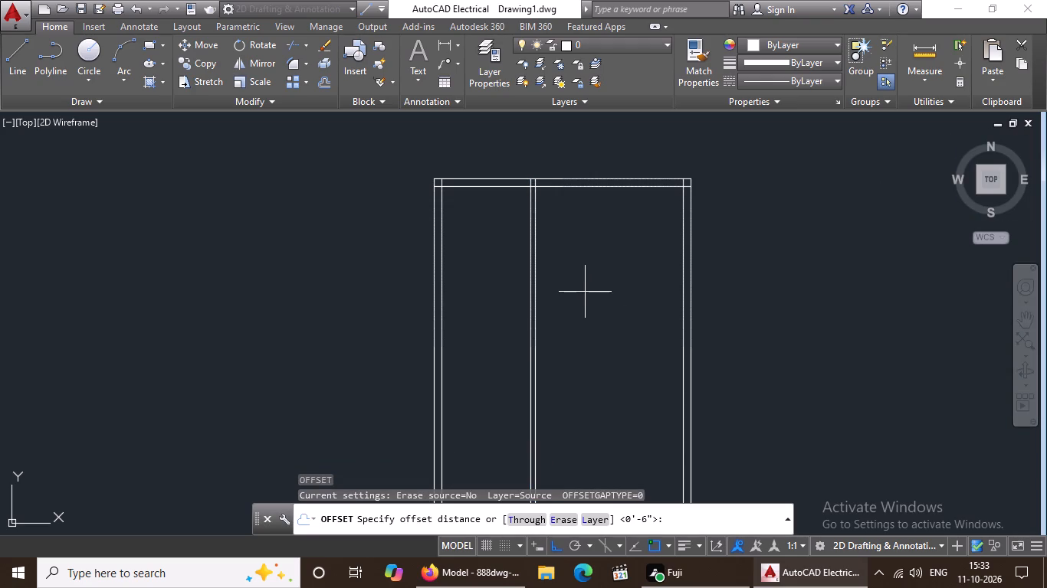
pyautogui.press('9')
pyautogui.press('BackSpace')
pyautogui.write("8'")
pyautogui.press('6')
pyautogui.hotkey('shift', '"')
pyautogui.press('Return')
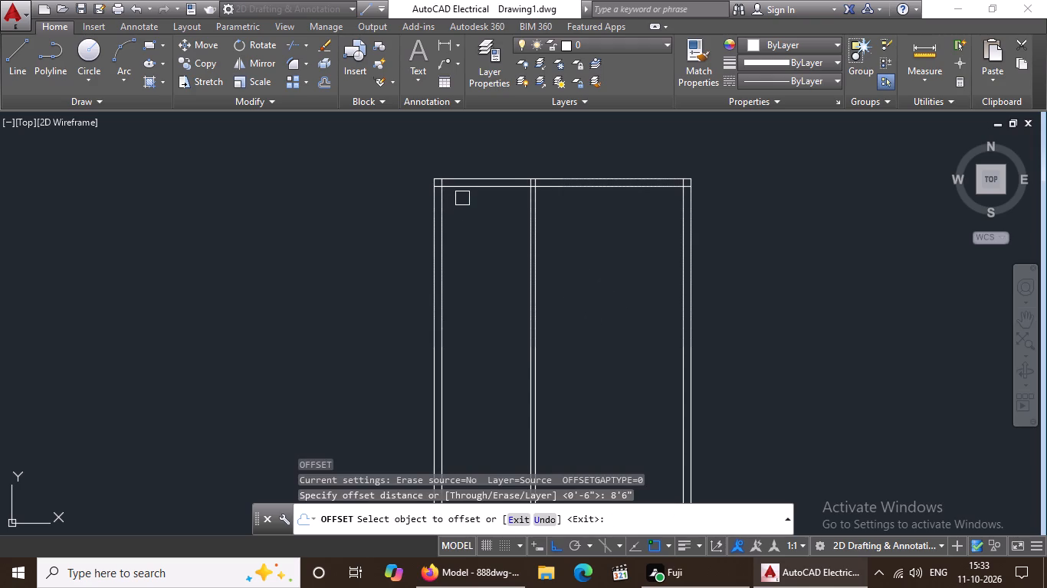
pyautogui.click(472, 191)
pyautogui.click(491, 323)
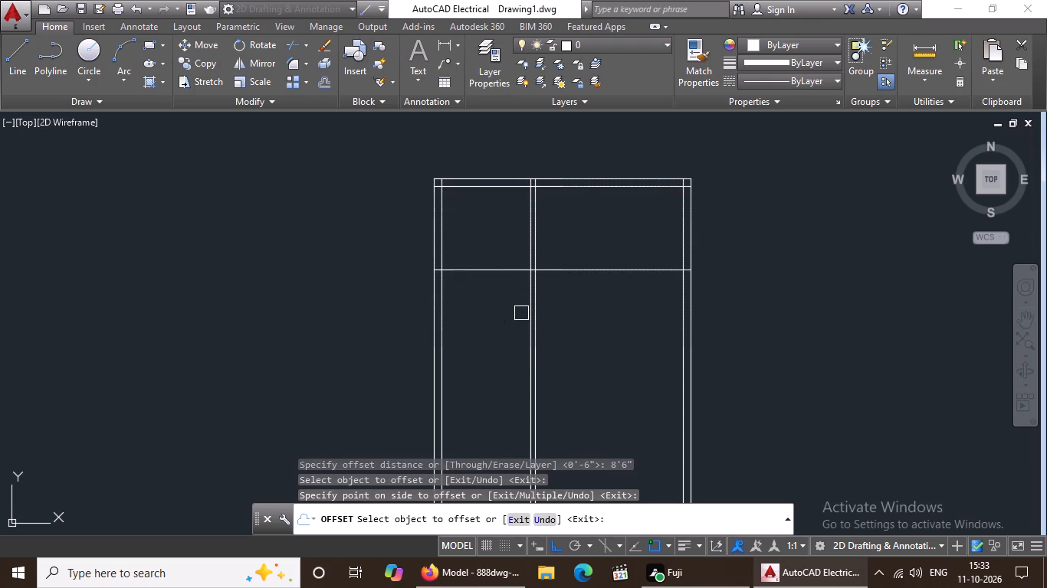
pyautogui.press('Escape')
# Offset the new horizontal partition line 6" downward to give the wall its thickness.
pyautogui.press('o')
pyautogui.press('Return')
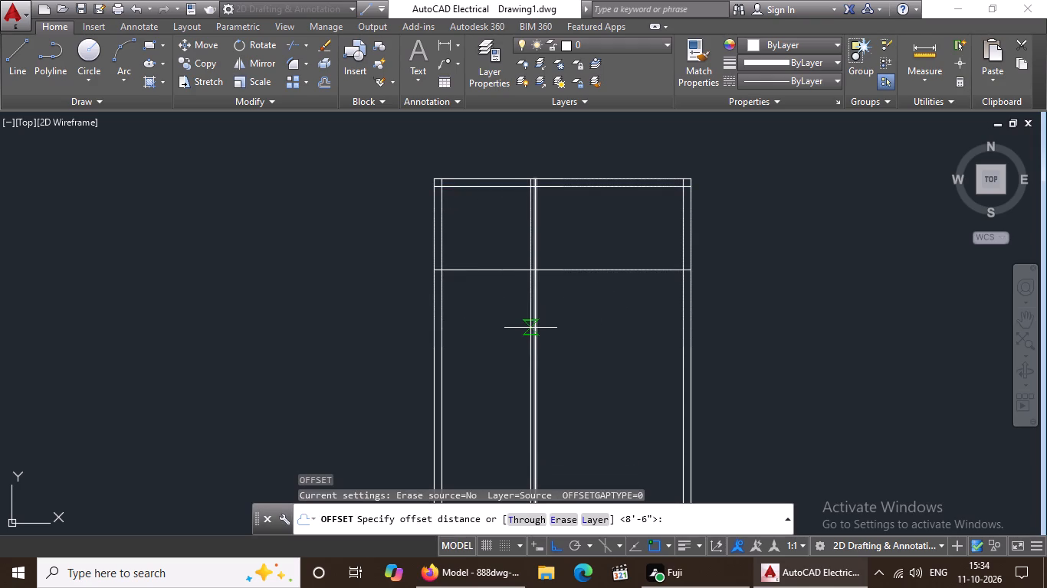
pyautogui.press('6')
pyautogui.hotkey('shift', '"')
pyautogui.press('Return')
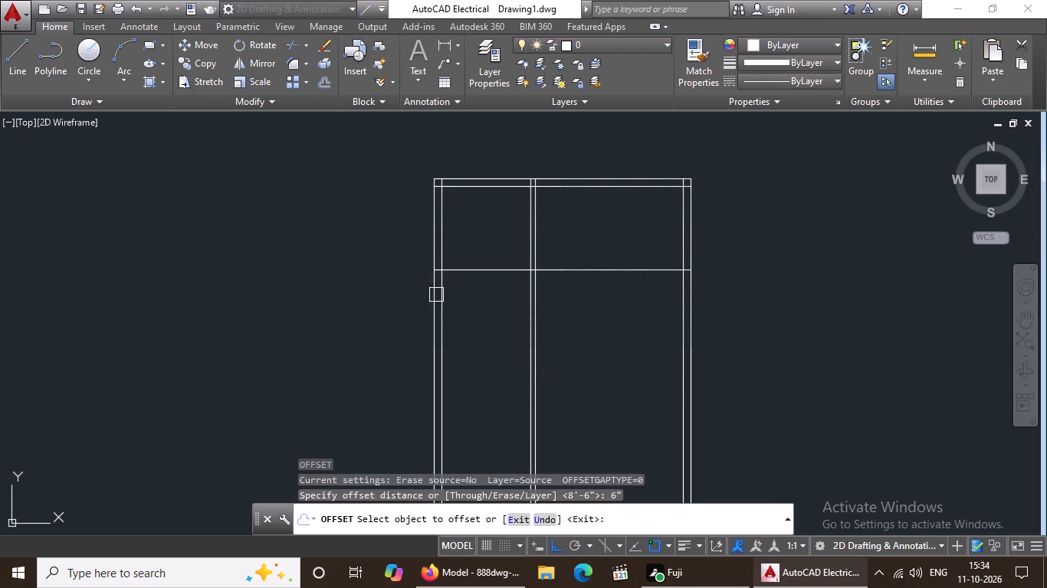
pyautogui.click(479, 273)
pyautogui.click(493, 341)
pyautogui.scroll(-1, 597, 314)
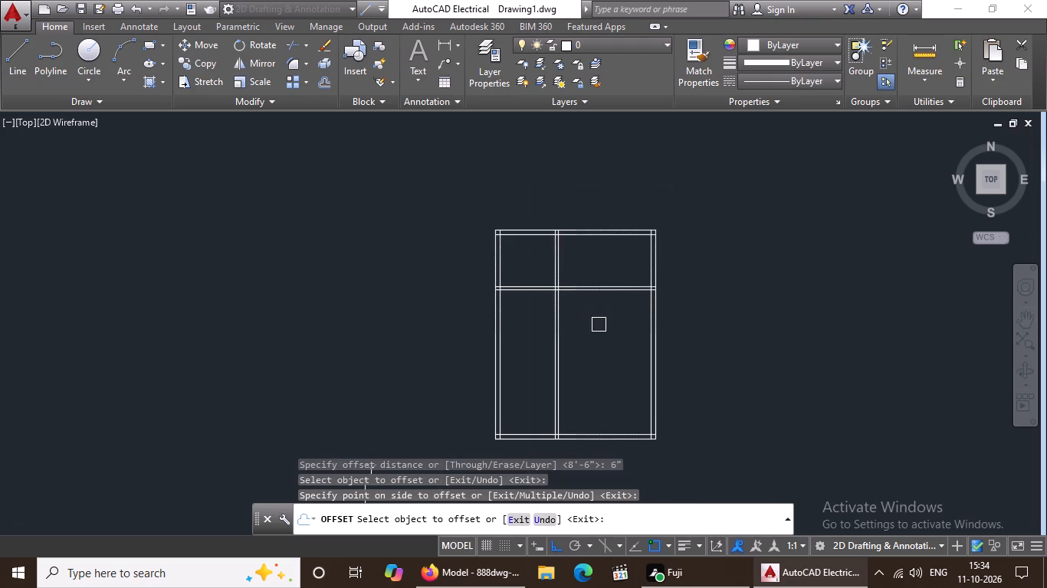
pyautogui.moveTo(599, 325); pyautogui.dragTo(598, 291, button='middle')
pyautogui.scroll(2, 582, 281)
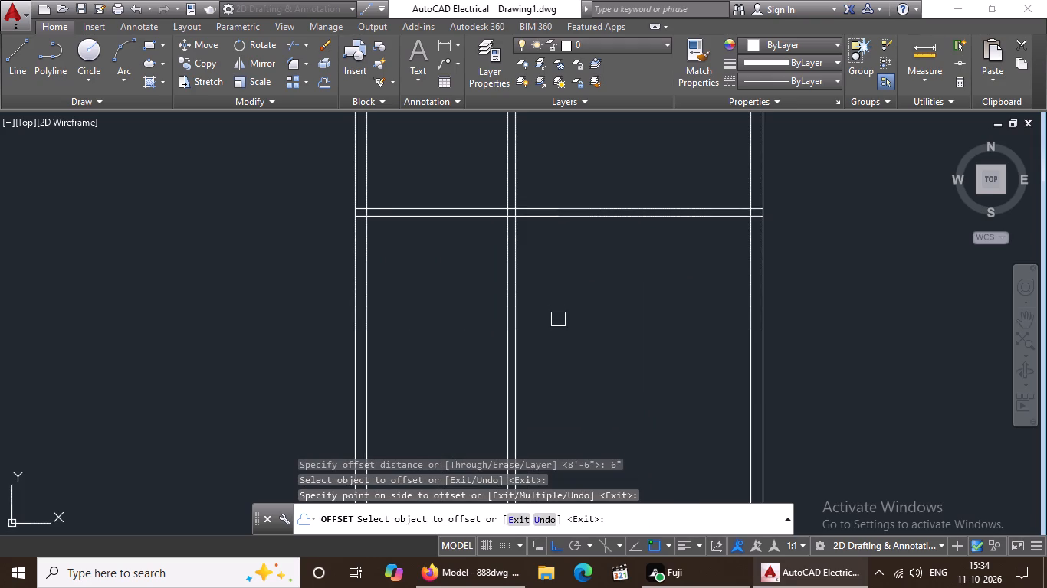
pyautogui.press('Escape')
# Trim the horizontal partition beyond the vertical one and the vertical partition below the horizontal one, leaving a room in the top-left corner.
pyautogui.write('TR')
pyautogui.press('space')
pyautogui.press('space')
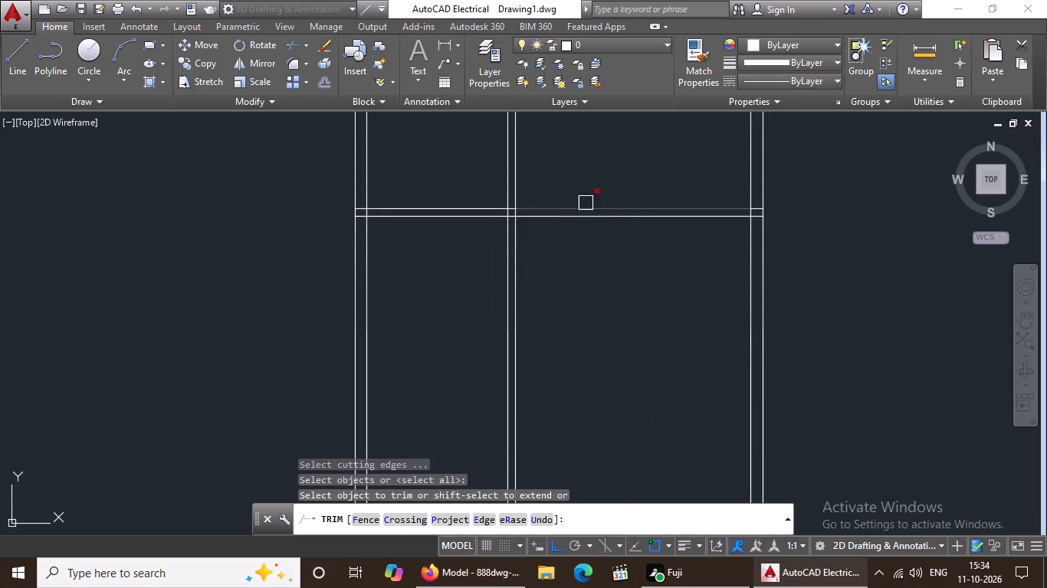
pyautogui.moveTo(589, 187); pyautogui.dragTo(589, 221)
pyautogui.click(615, 393)
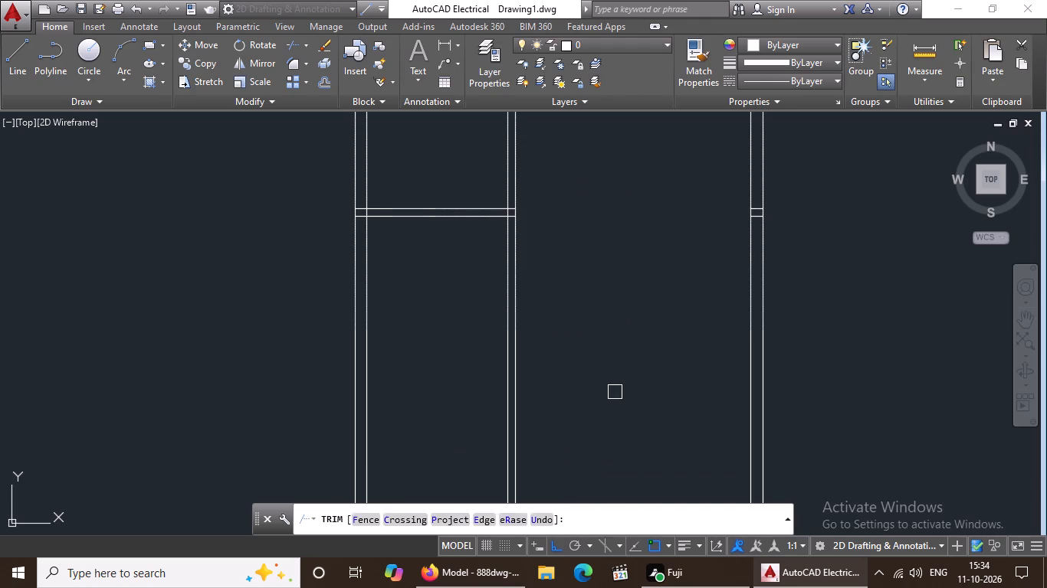
pyautogui.moveTo(455, 376); pyautogui.dragTo(497, 370)
pyautogui.click(545, 367)
pyautogui.scroll(-2, 573, 348)
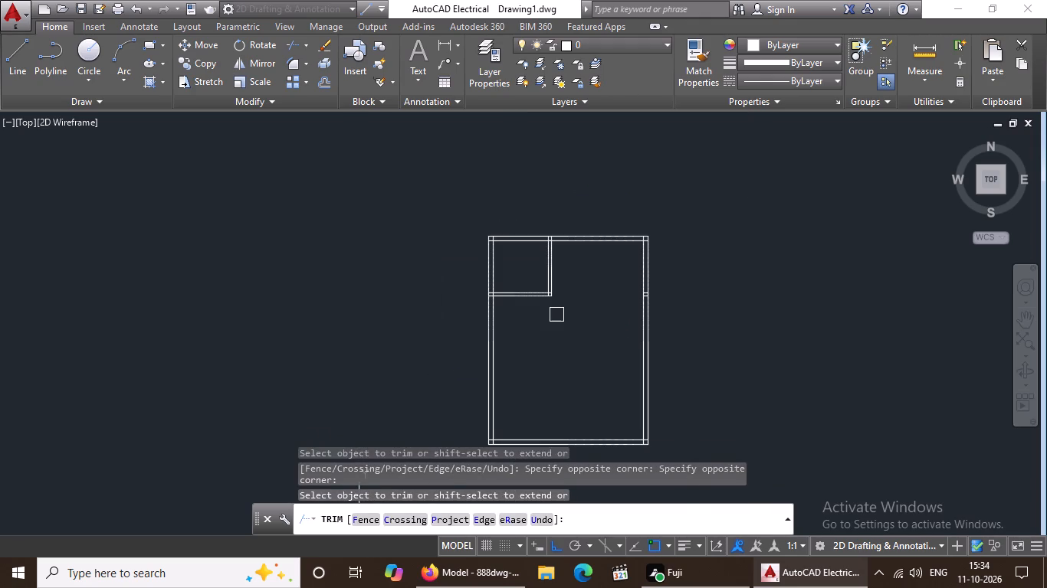
pyautogui.press('Escape')
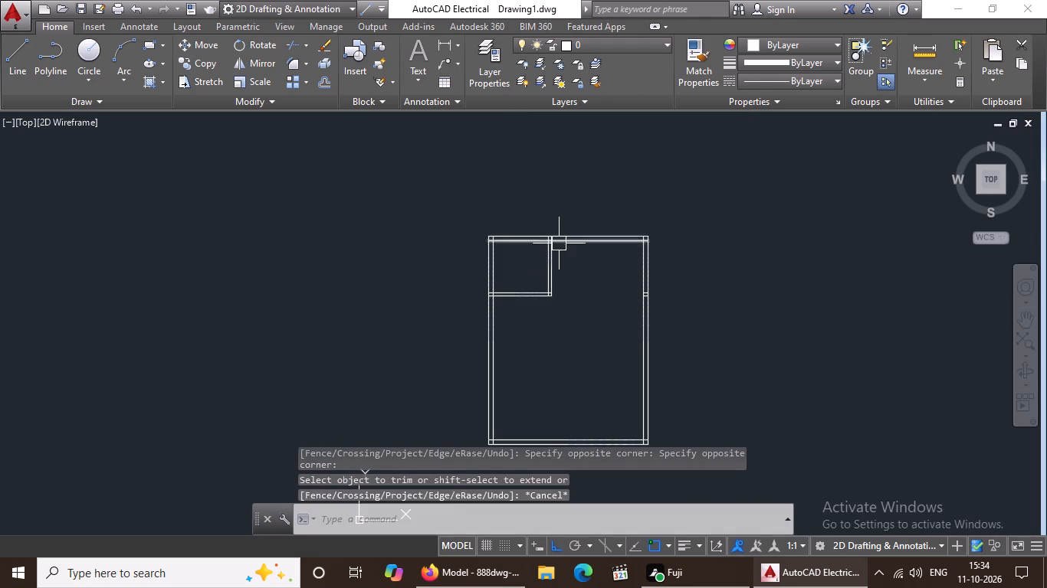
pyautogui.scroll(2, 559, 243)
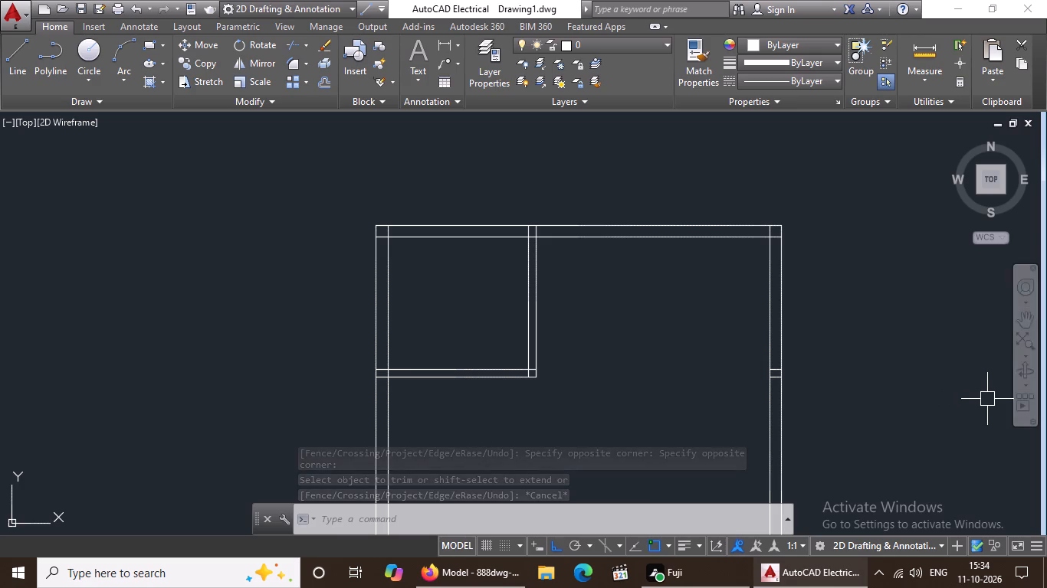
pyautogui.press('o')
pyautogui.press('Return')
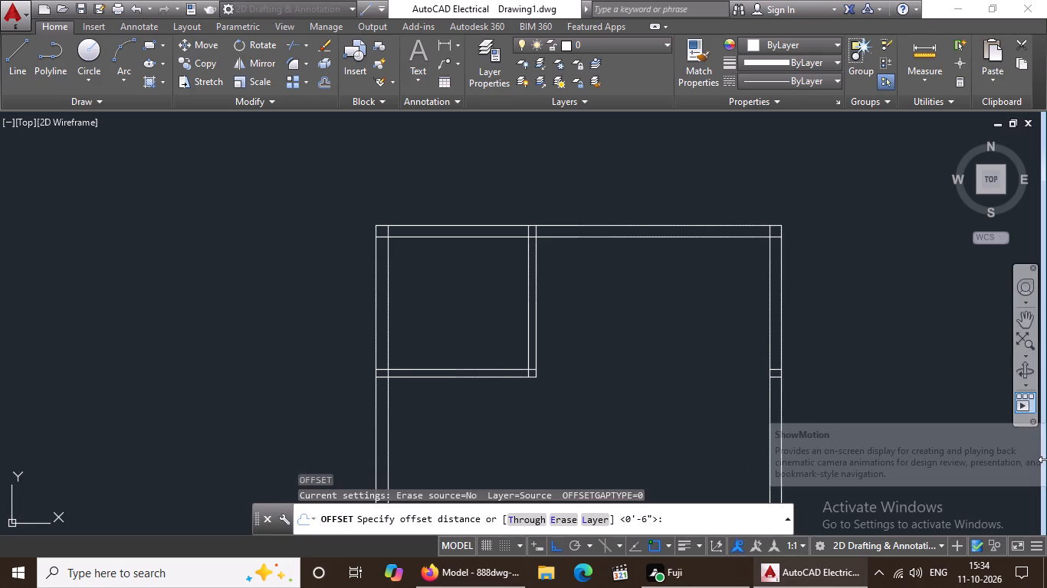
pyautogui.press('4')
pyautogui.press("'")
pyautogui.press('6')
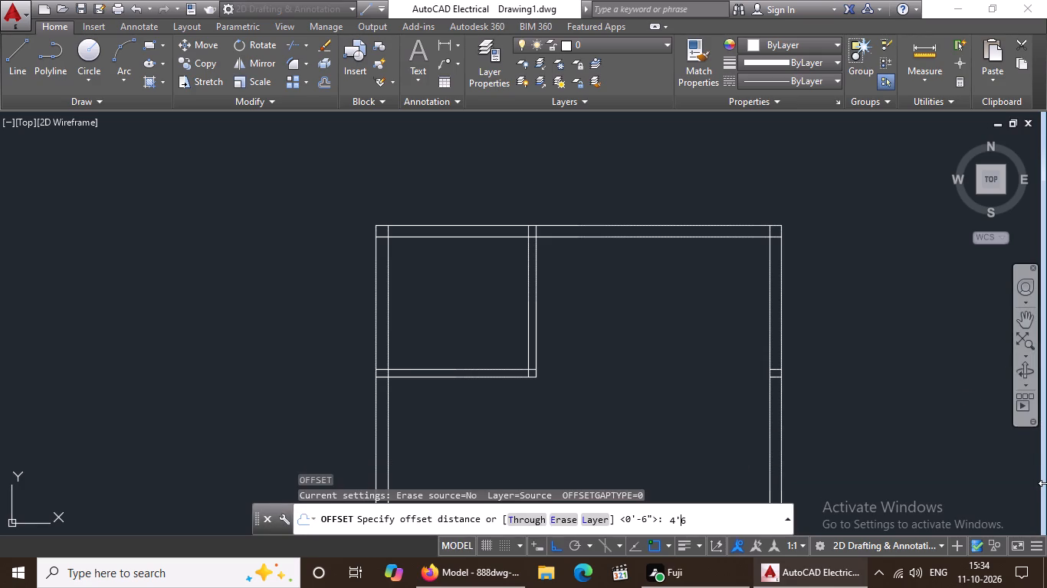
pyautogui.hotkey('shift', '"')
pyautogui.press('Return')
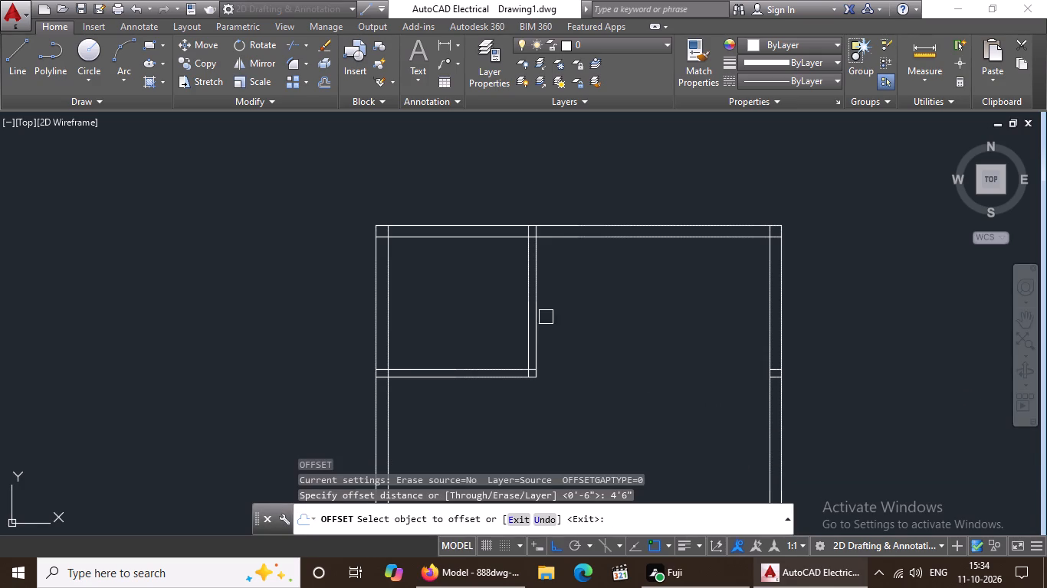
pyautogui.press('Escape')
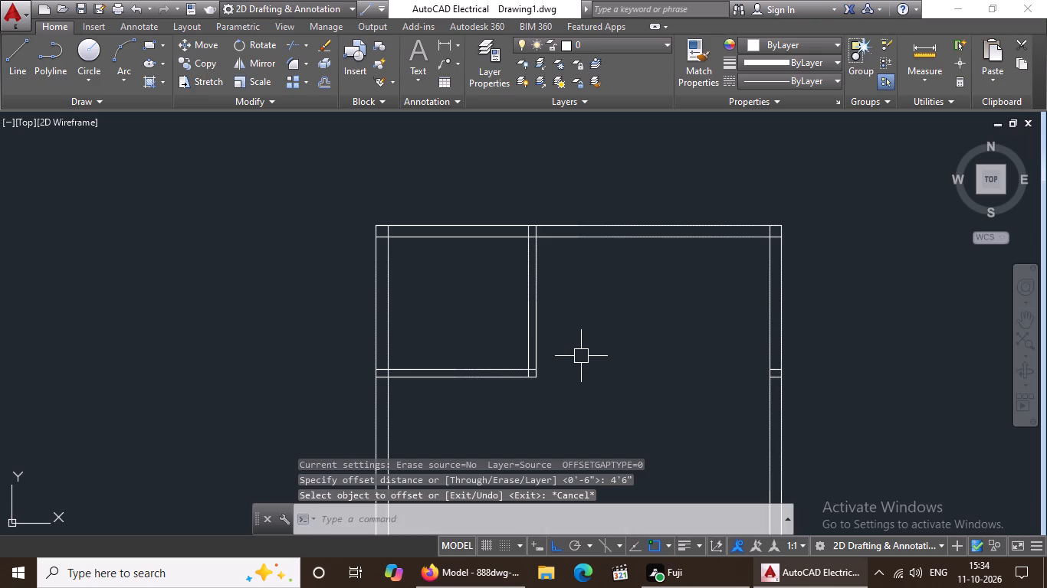
# Offset the outer right line of the top-left room's vertical partition 4'6" to the right.
pyautogui.press('o')
pyautogui.press('Return')
pyautogui.press('4')
pyautogui.press("'")
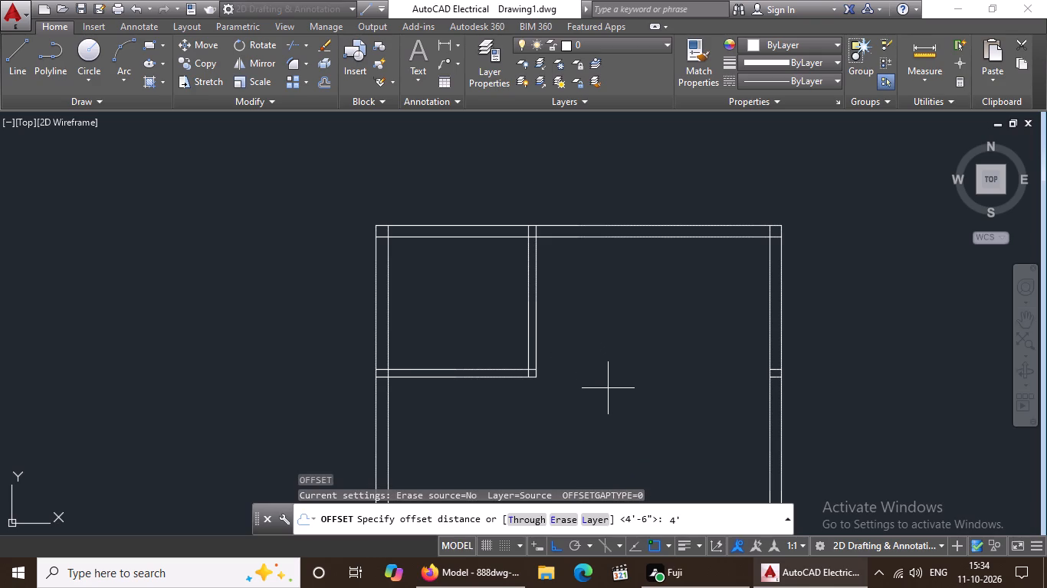
pyautogui.press('6')
pyautogui.hotkey('shift', '"')
pyautogui.press('Return')
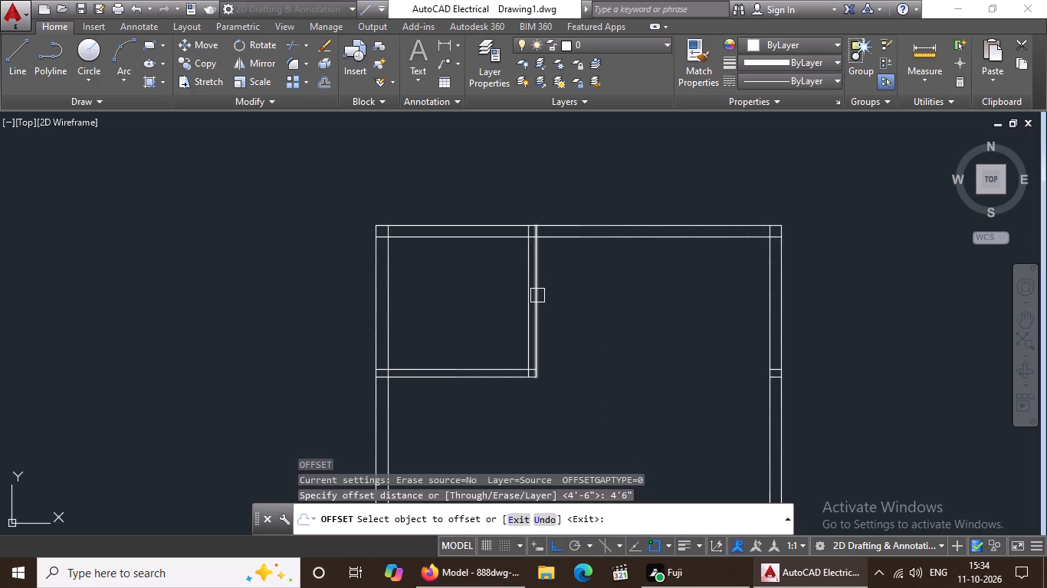
pyautogui.click(537, 295)
pyautogui.click(583, 295)
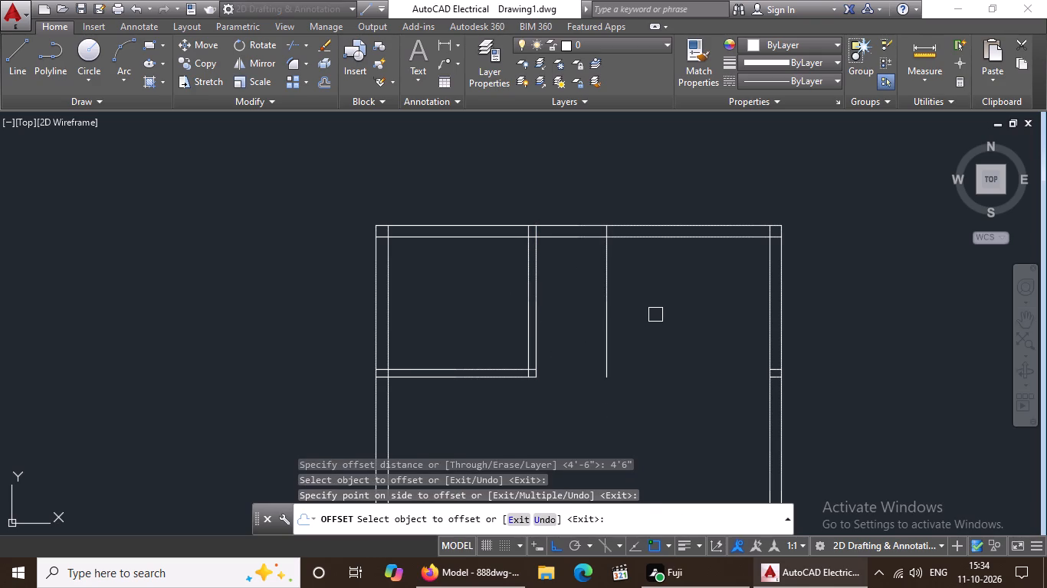
pyautogui.press('Escape')
# Offset the new vertical line 6" to the right to form the second vertical partition.
pyautogui.press('o')
pyautogui.press('Return')
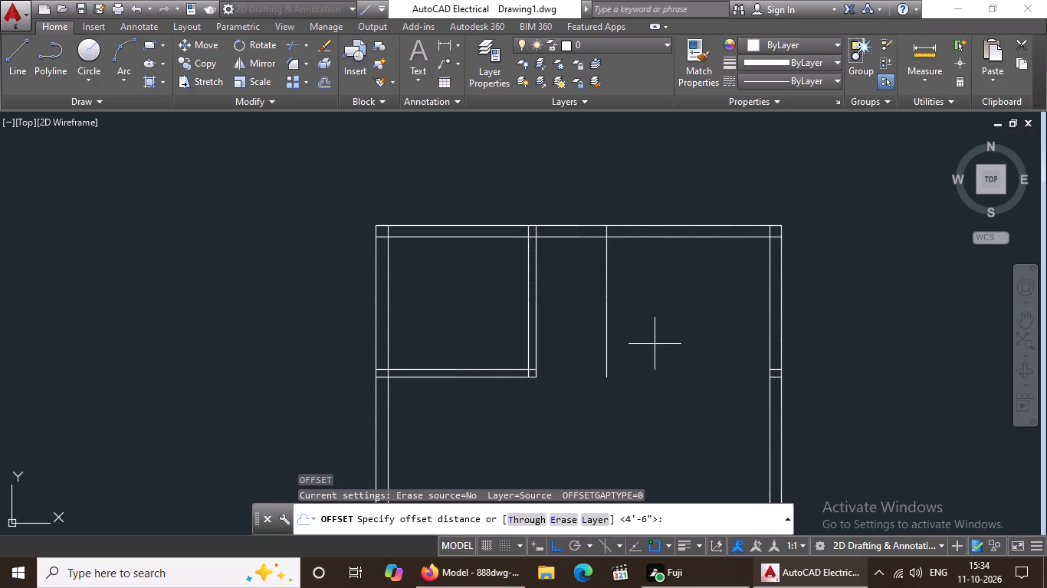
pyautogui.press('6')
pyautogui.hotkey('shift', '"')
pyautogui.press('Return')
pyautogui.click(618, 288)
pyautogui.click(607, 303)
pyautogui.click(683, 292)
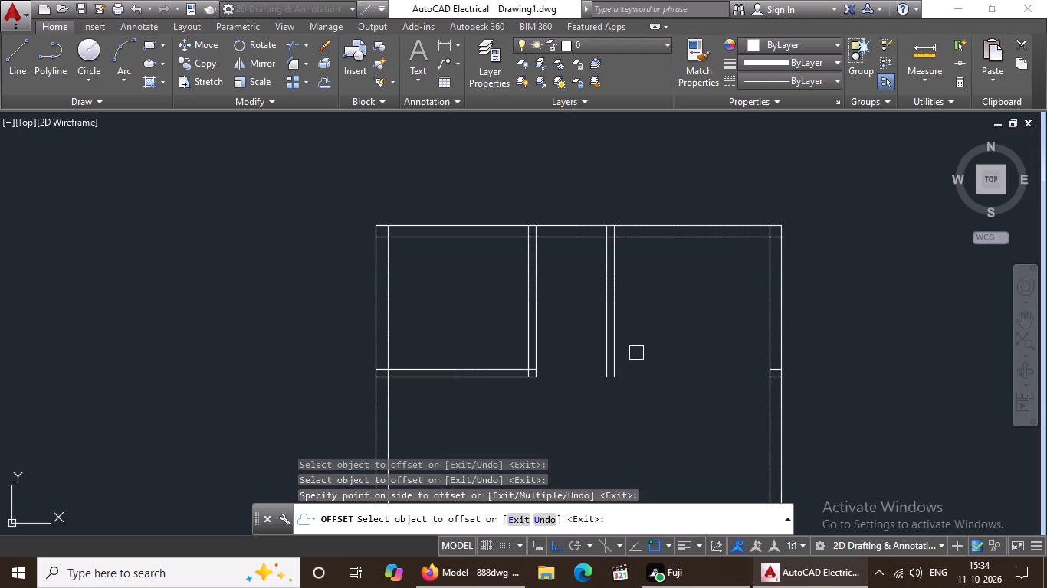
pyautogui.press('Escape')
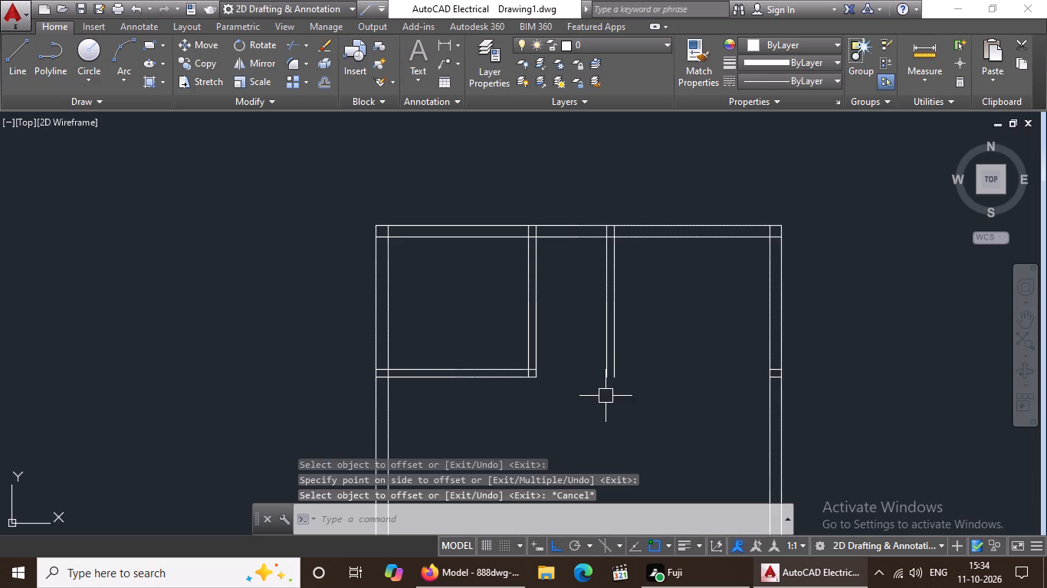
# Offset the inner line of the top wall 8' downward.
pyautogui.press('o')
pyautogui.press('Return')
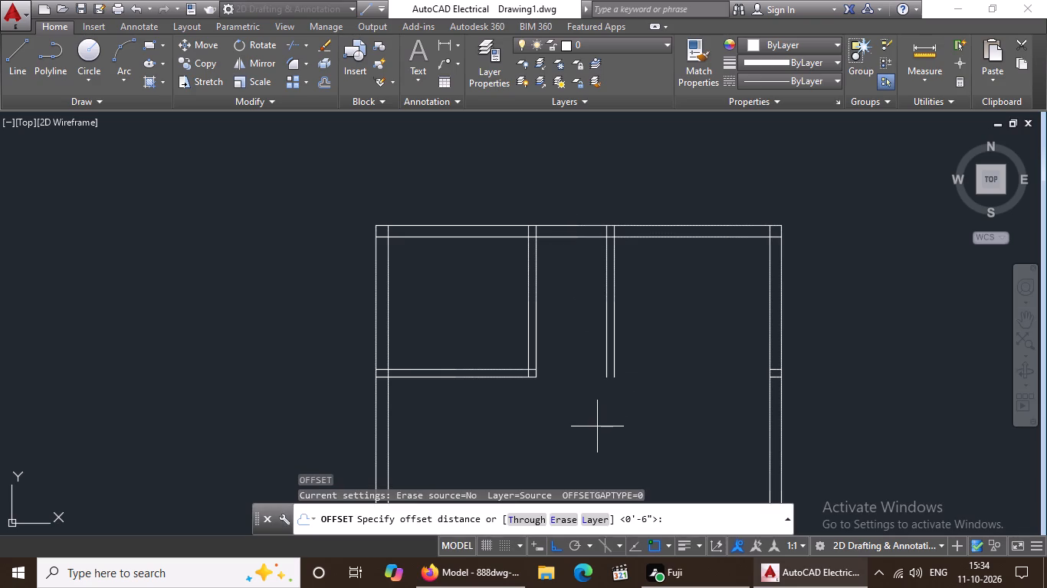
pyautogui.press('8')
pyautogui.press("'")
pyautogui.press('Return')
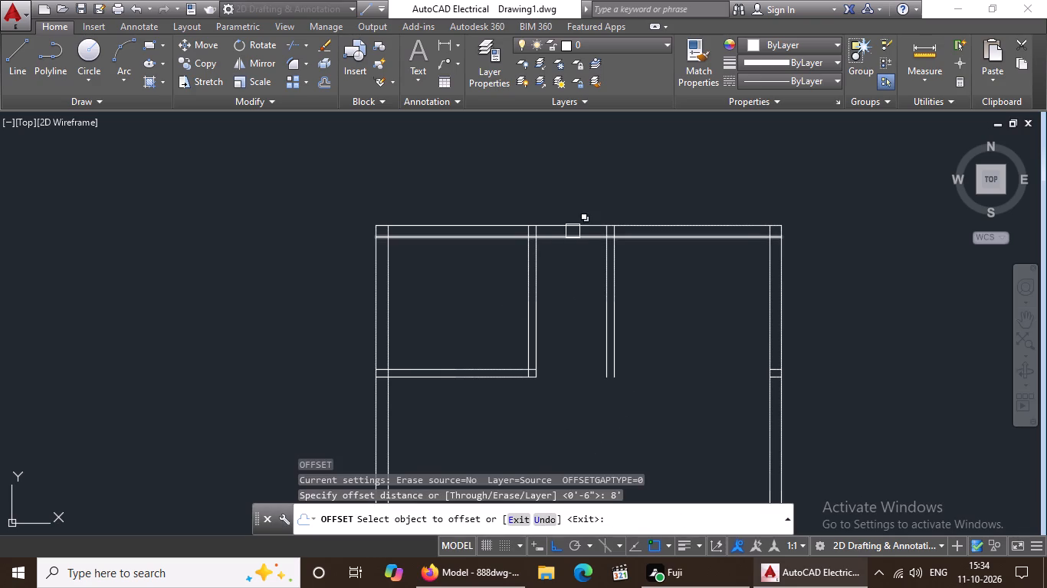
pyautogui.click(572, 239)
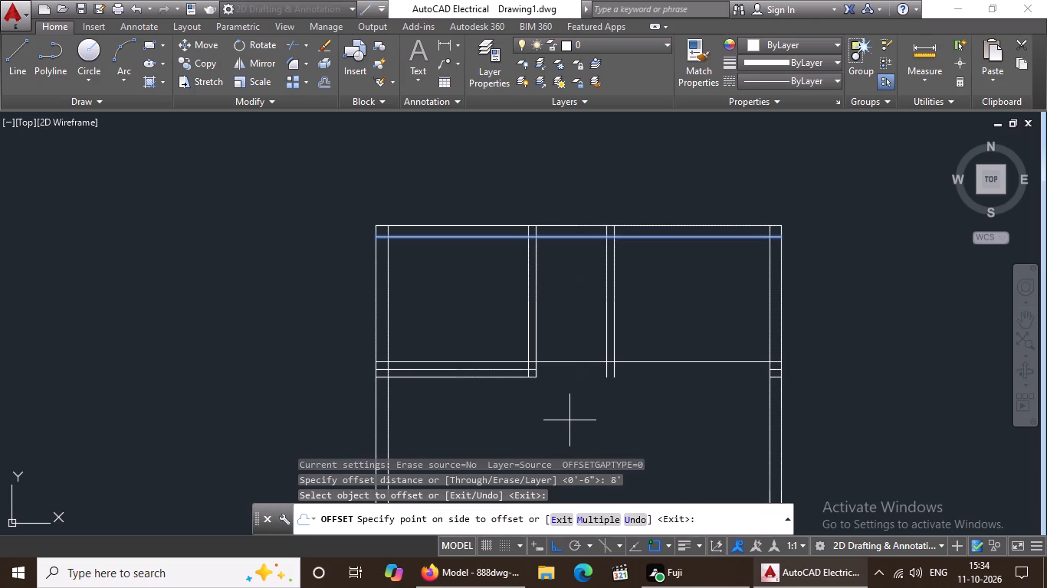
pyautogui.click(568, 354)
pyautogui.press('Escape')
# Trim the 8' line right of the second vertical partition and inside the top-left room, and cut that partition's lines below it.
pyautogui.press('t')
pyautogui.write('R')
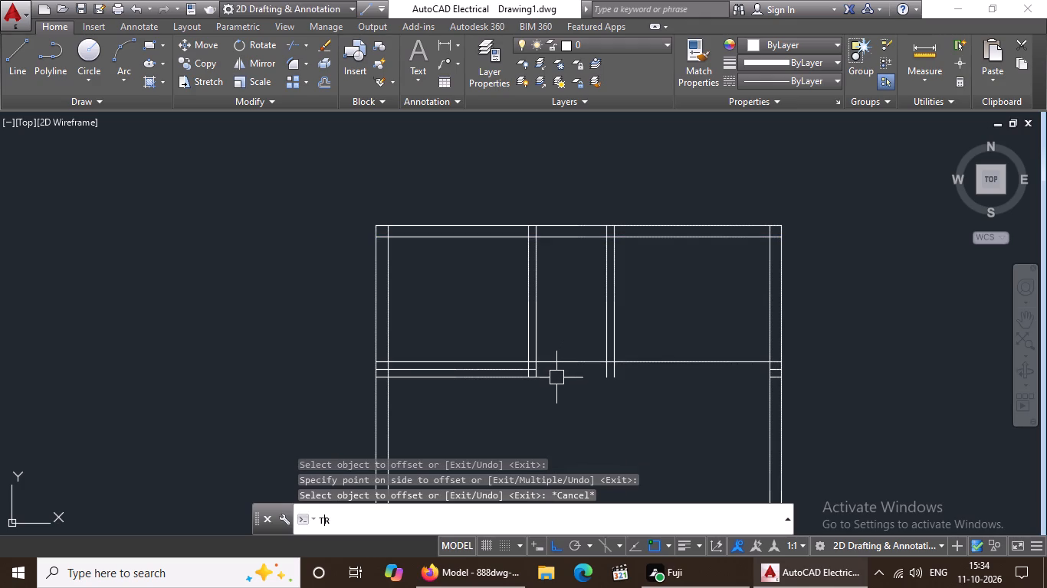
pyautogui.press('space')
pyautogui.press('space')
pyautogui.moveTo(674, 330); pyautogui.dragTo(675, 344)
pyautogui.click(674, 422)
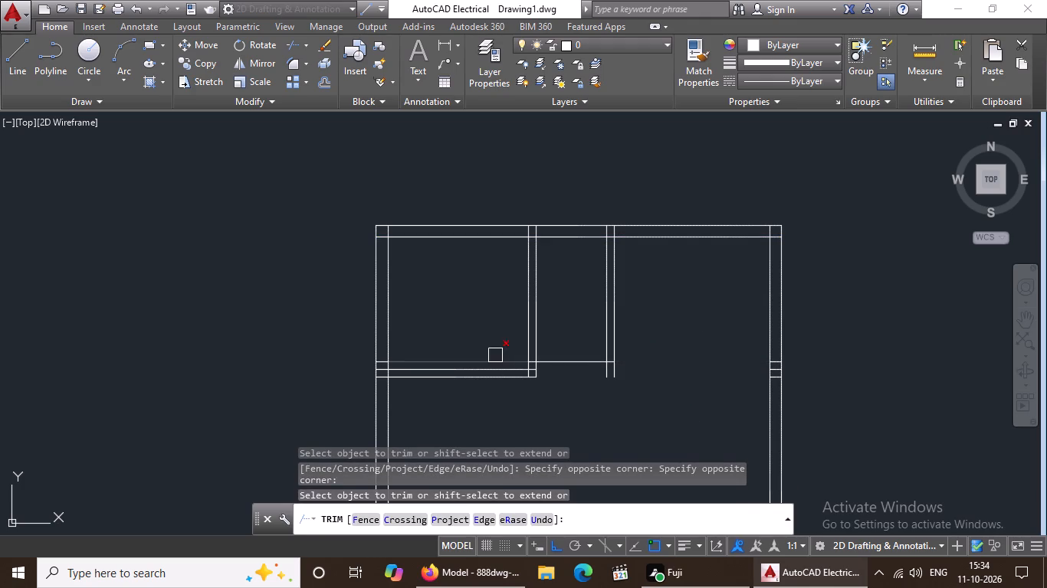
pyautogui.click(493, 356)
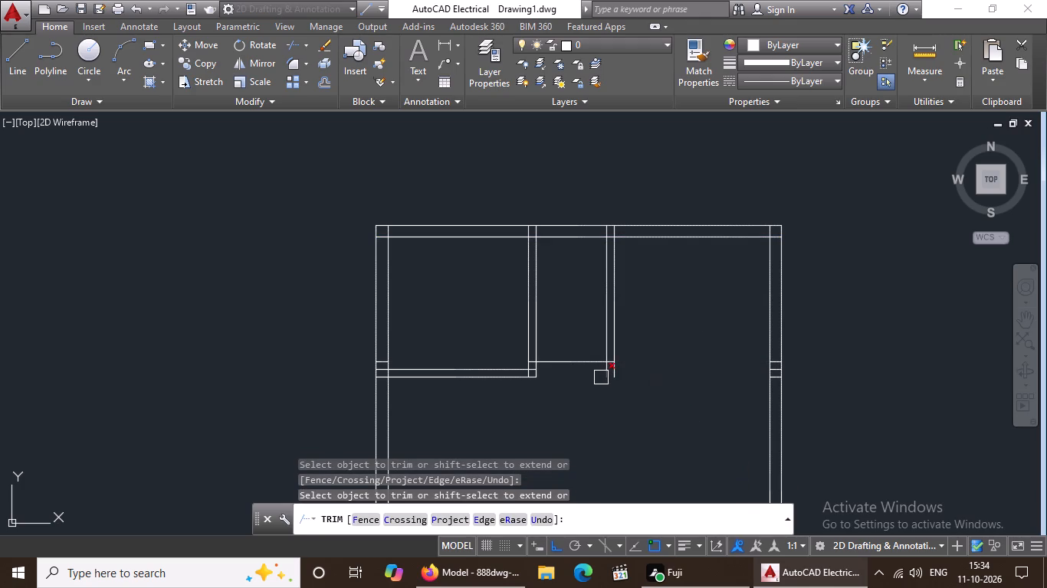
pyautogui.scroll(2, 609, 368)
pyautogui.click(599, 371)
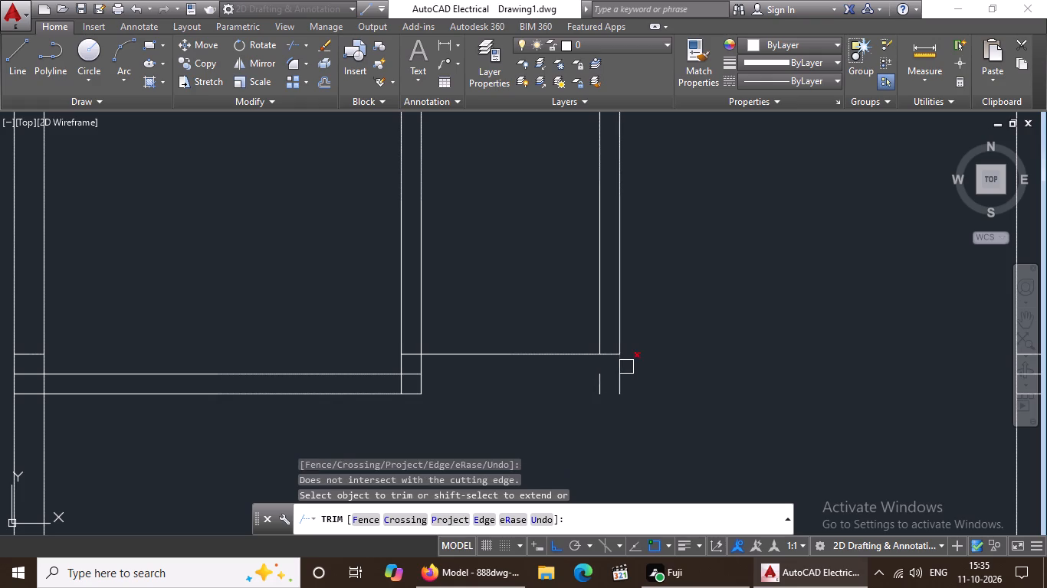
pyautogui.click(628, 367)
# Erase the two short leftover line stubs beneath the second vertical partition.
pyautogui.moveTo(607, 373); pyautogui.dragTo(575, 401)
pyautogui.moveTo(634, 370); pyautogui.dragTo(612, 381)
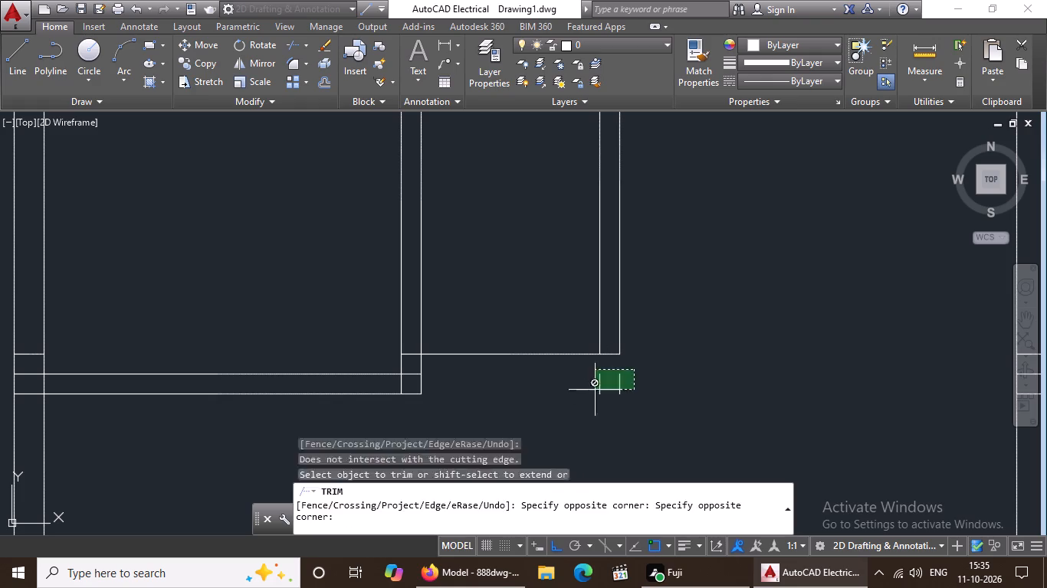
pyautogui.click(561, 425)
pyautogui.press('Escape')
pyautogui.moveTo(645, 377); pyautogui.dragTo(631, 381)
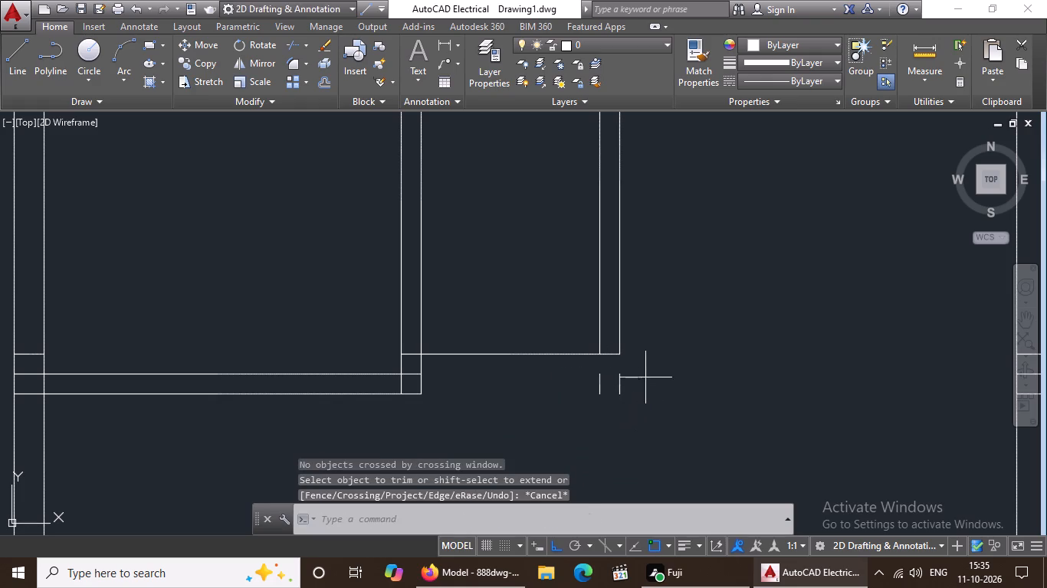
pyautogui.moveTo(631, 381); pyautogui.dragTo(543, 412)
pyautogui.click(535, 431)
pyautogui.press('Delete')
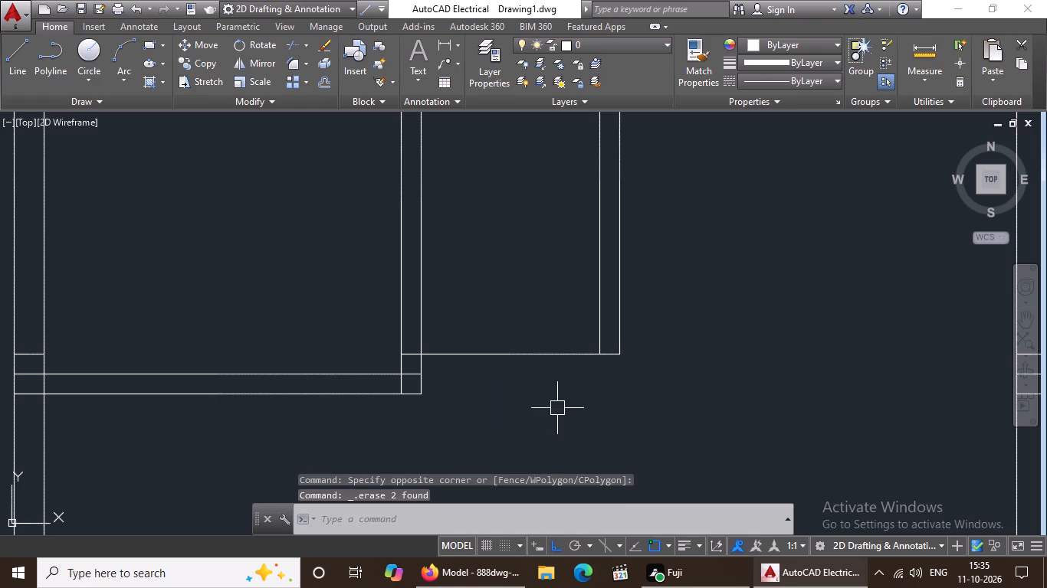
# Offset the second vertical partition's outer line 10' toward the right wall.
pyautogui.scroll(-2, 557, 408)
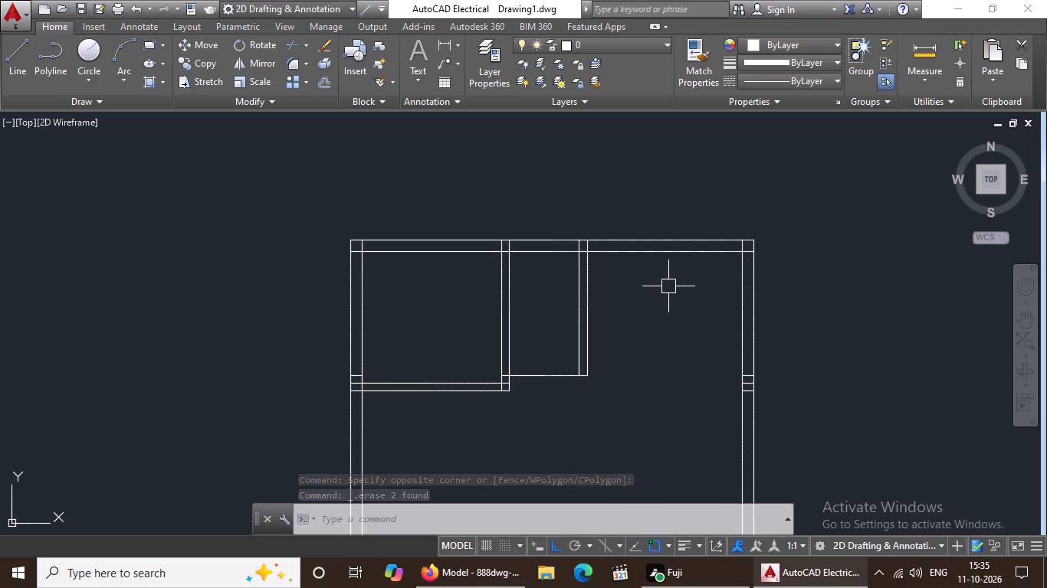
pyautogui.scroll(1, 668, 285)
pyautogui.press('Escape')
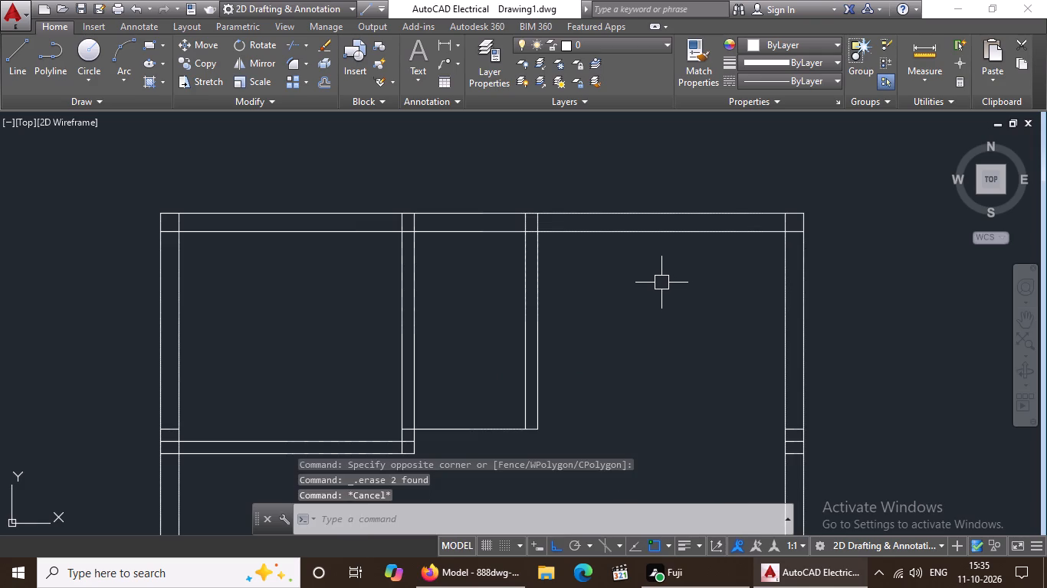
pyautogui.press('o')
pyautogui.press('Return')
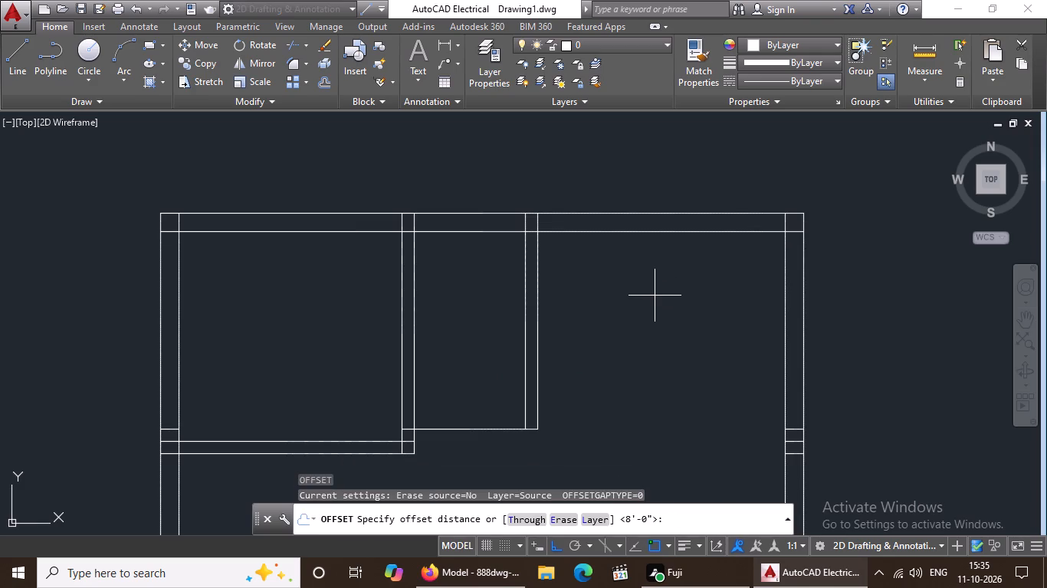
pyautogui.press('1')
pyautogui.press('0')
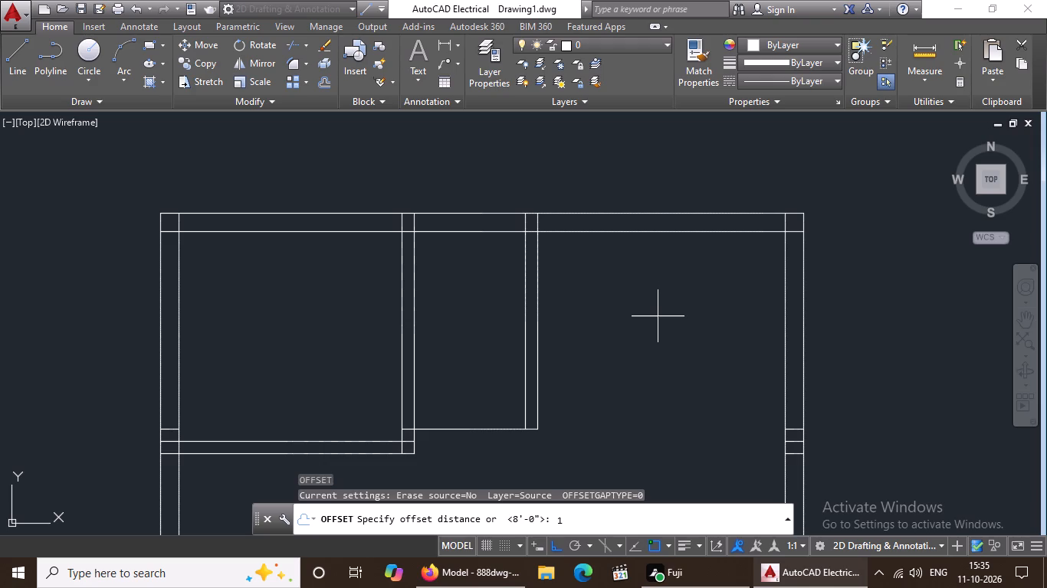
pyautogui.press("'")
pyautogui.press('Return')
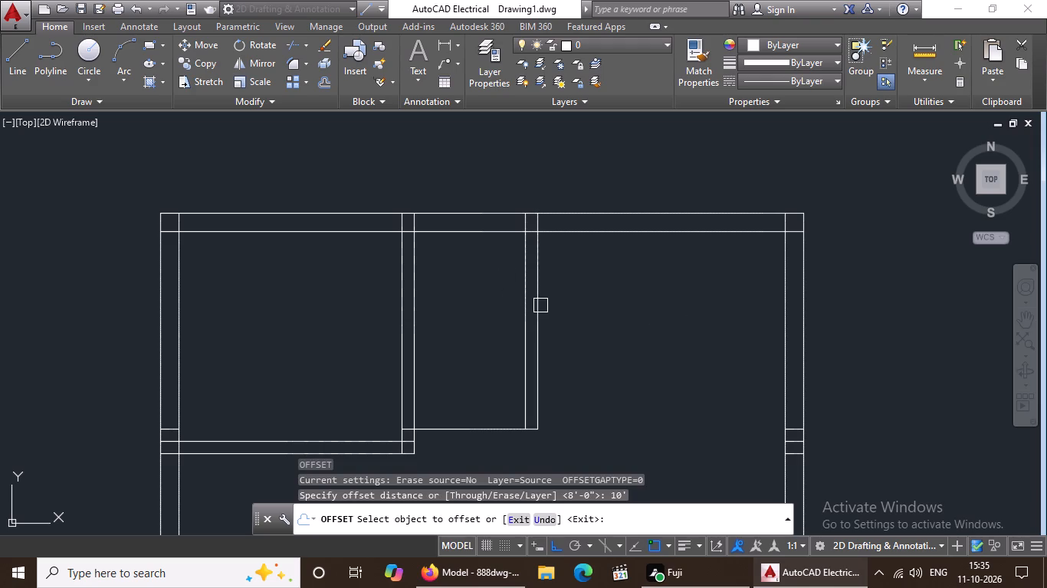
pyautogui.moveTo(540, 306); pyautogui.dragTo(602, 296)
pyautogui.click(802, 279)
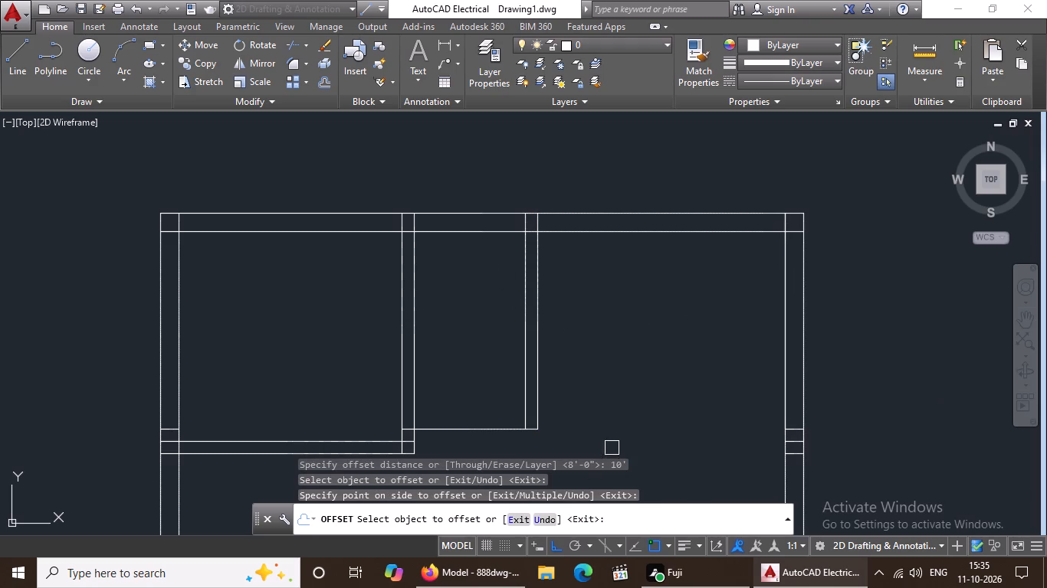
pyautogui.press('Escape')
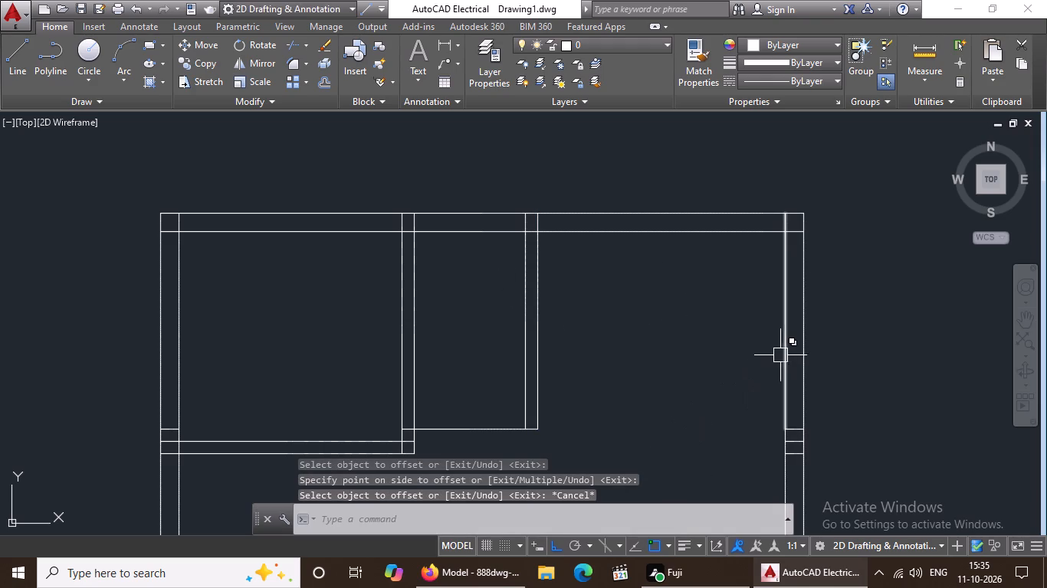
pyautogui.press('Escape')
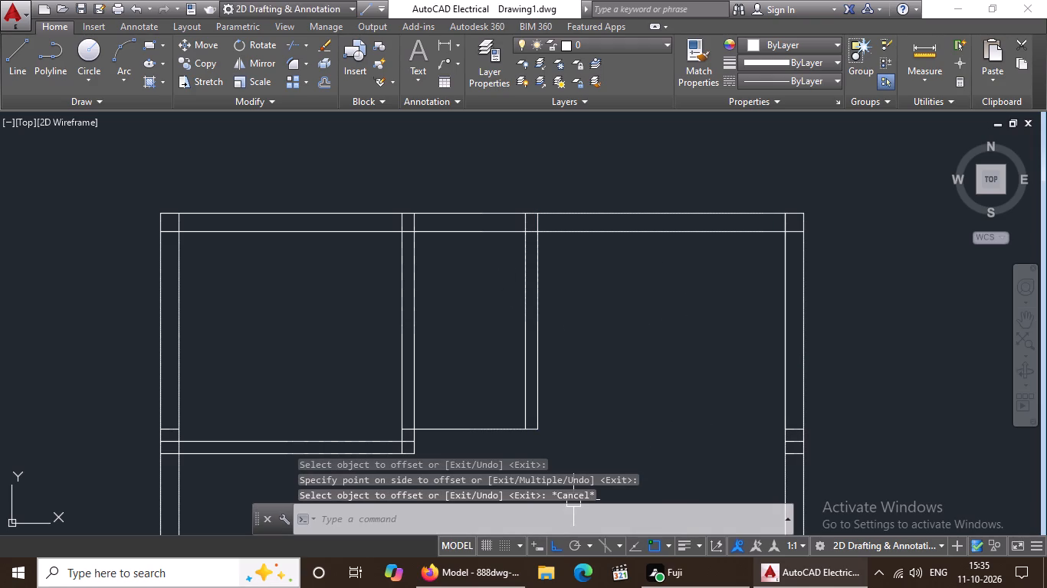
# Offset the inner line of the top wall 14' downward.
pyautogui.press('o')
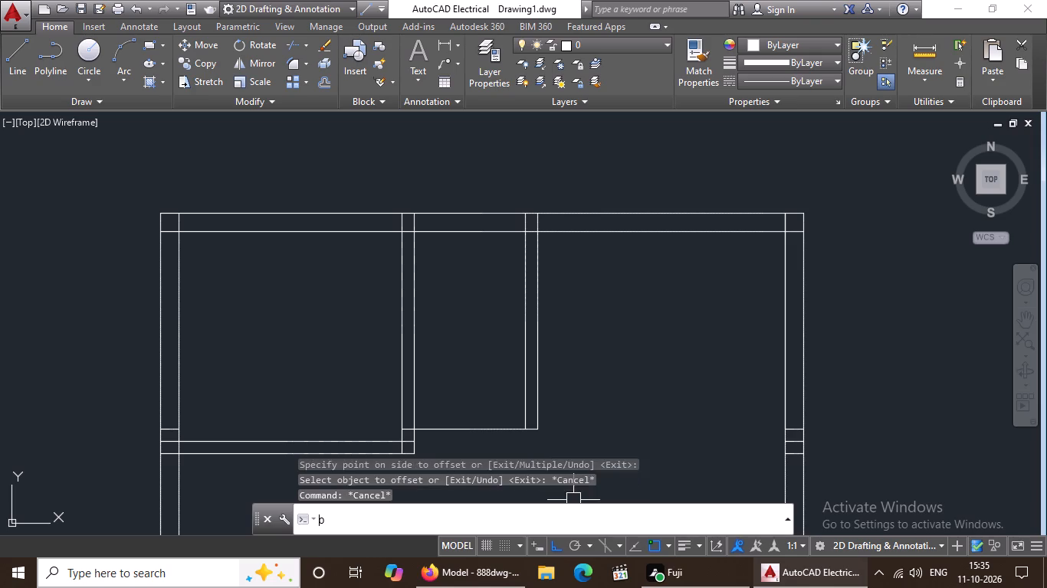
pyautogui.press('Return')
pyautogui.press('1')
pyautogui.press('4')
pyautogui.press("'")
pyautogui.press('Return')
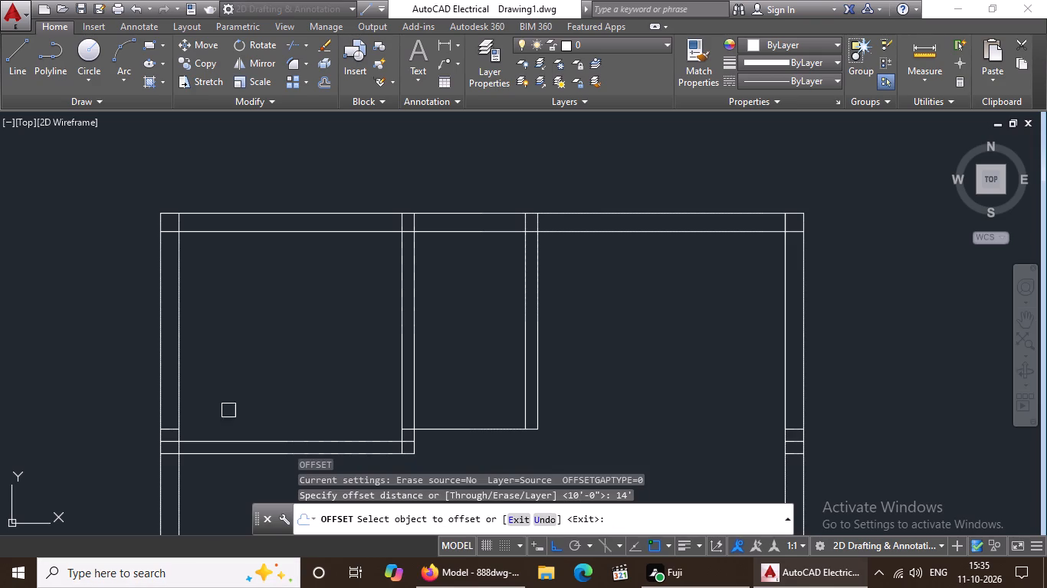
pyautogui.click(602, 225)
pyautogui.click(632, 459)
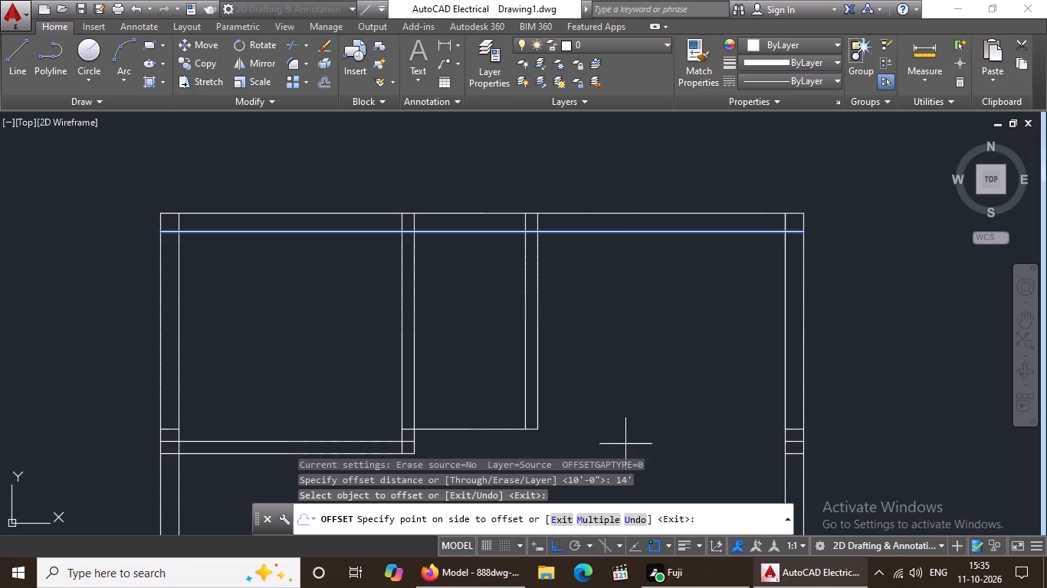
pyautogui.click(625, 448)
pyautogui.click(622, 445)
pyautogui.press('Escape')
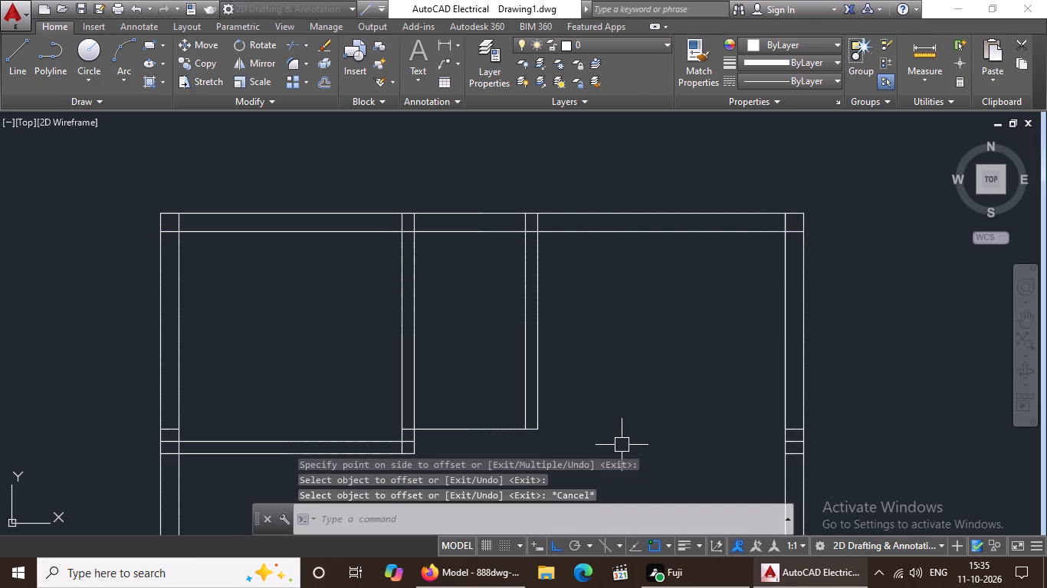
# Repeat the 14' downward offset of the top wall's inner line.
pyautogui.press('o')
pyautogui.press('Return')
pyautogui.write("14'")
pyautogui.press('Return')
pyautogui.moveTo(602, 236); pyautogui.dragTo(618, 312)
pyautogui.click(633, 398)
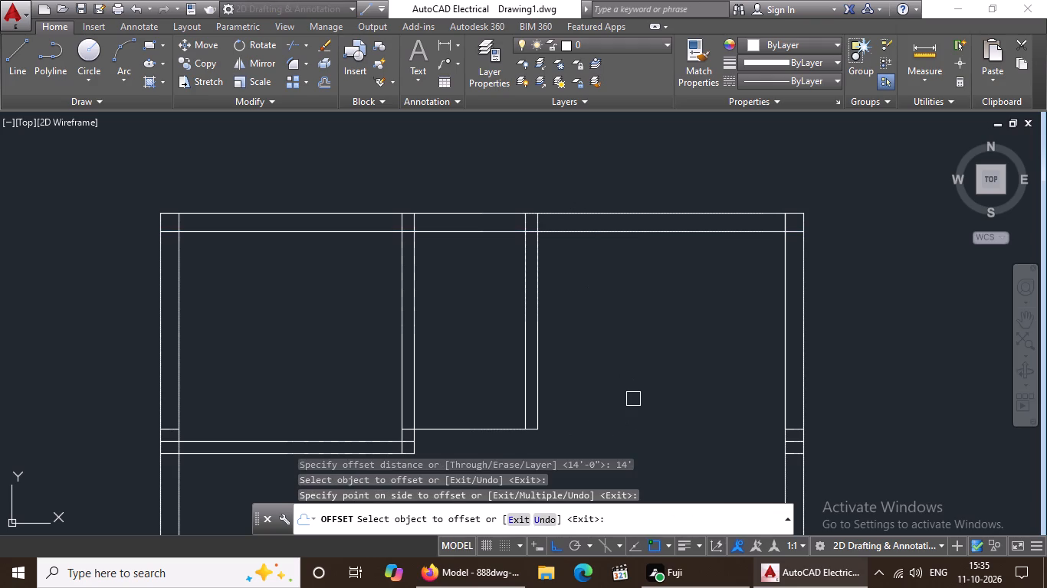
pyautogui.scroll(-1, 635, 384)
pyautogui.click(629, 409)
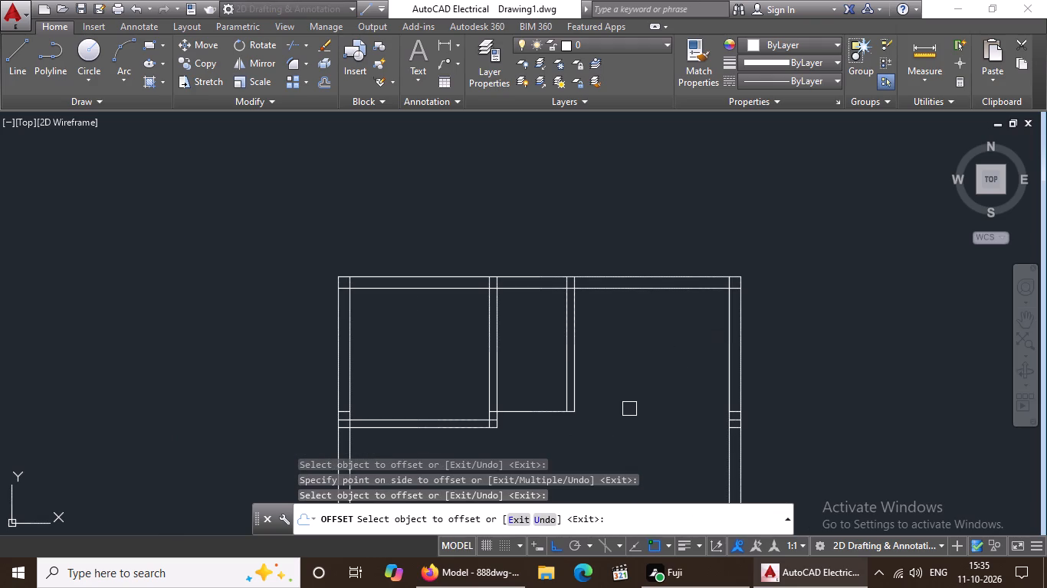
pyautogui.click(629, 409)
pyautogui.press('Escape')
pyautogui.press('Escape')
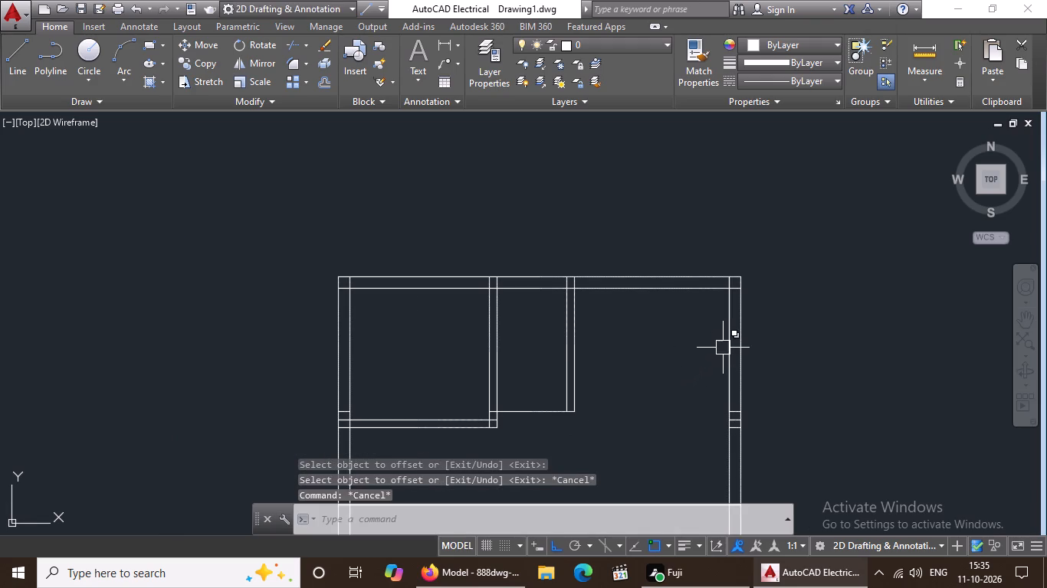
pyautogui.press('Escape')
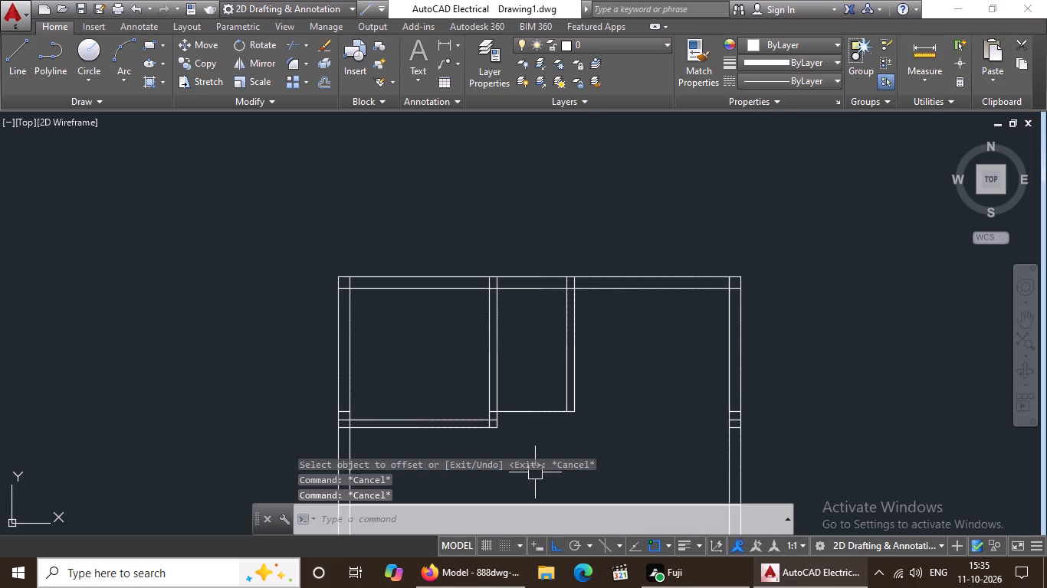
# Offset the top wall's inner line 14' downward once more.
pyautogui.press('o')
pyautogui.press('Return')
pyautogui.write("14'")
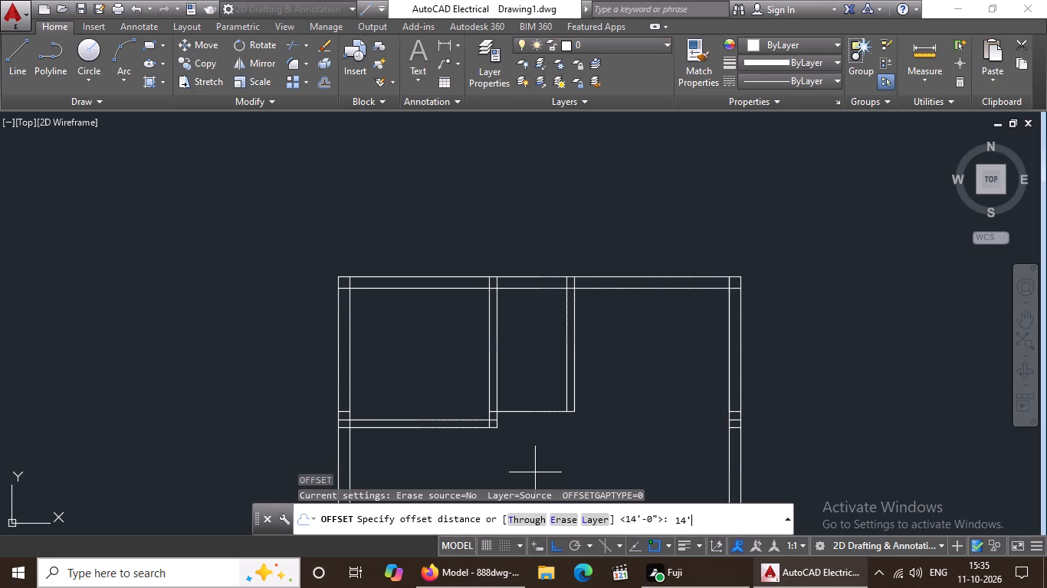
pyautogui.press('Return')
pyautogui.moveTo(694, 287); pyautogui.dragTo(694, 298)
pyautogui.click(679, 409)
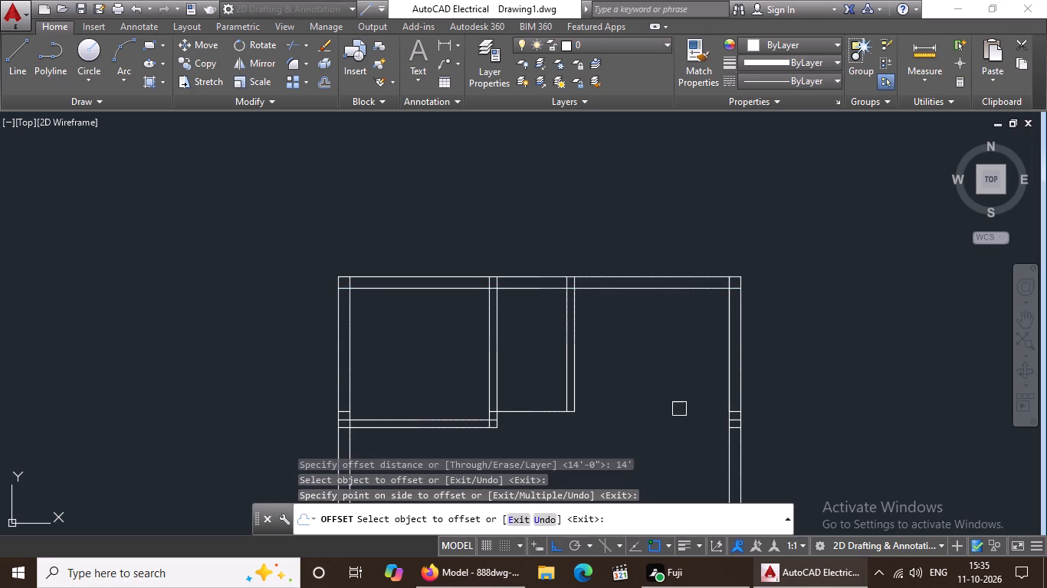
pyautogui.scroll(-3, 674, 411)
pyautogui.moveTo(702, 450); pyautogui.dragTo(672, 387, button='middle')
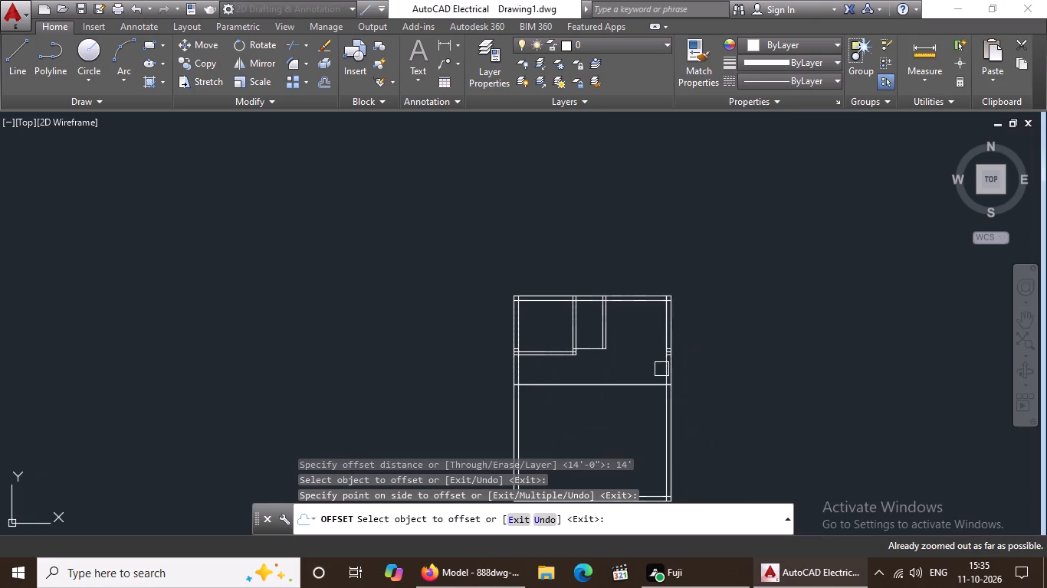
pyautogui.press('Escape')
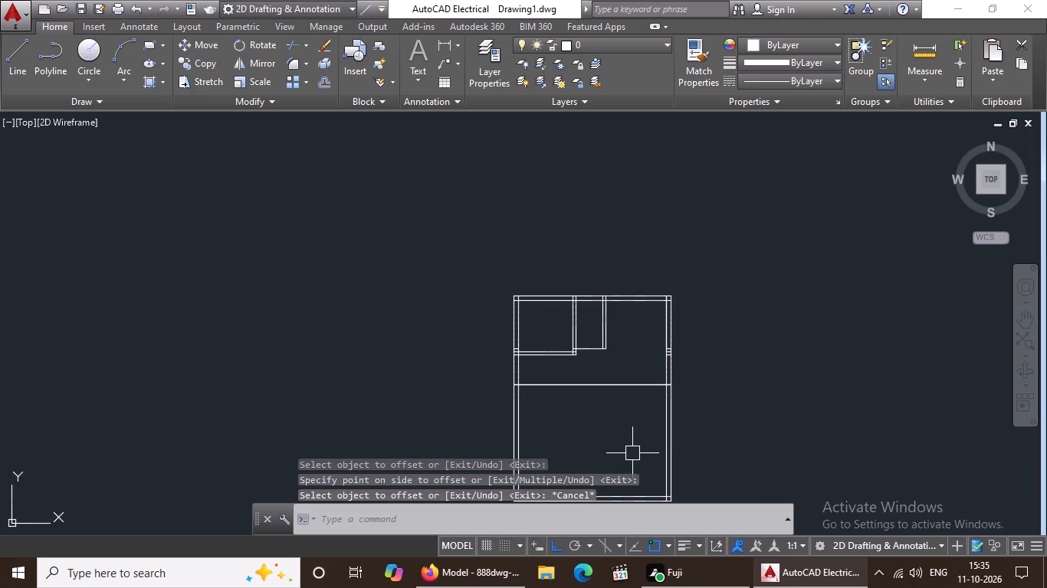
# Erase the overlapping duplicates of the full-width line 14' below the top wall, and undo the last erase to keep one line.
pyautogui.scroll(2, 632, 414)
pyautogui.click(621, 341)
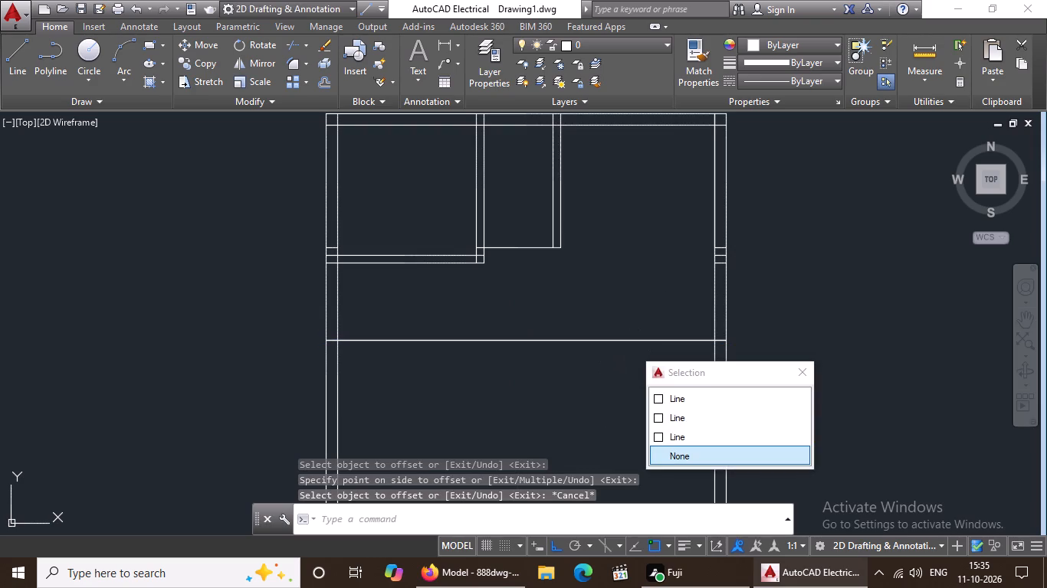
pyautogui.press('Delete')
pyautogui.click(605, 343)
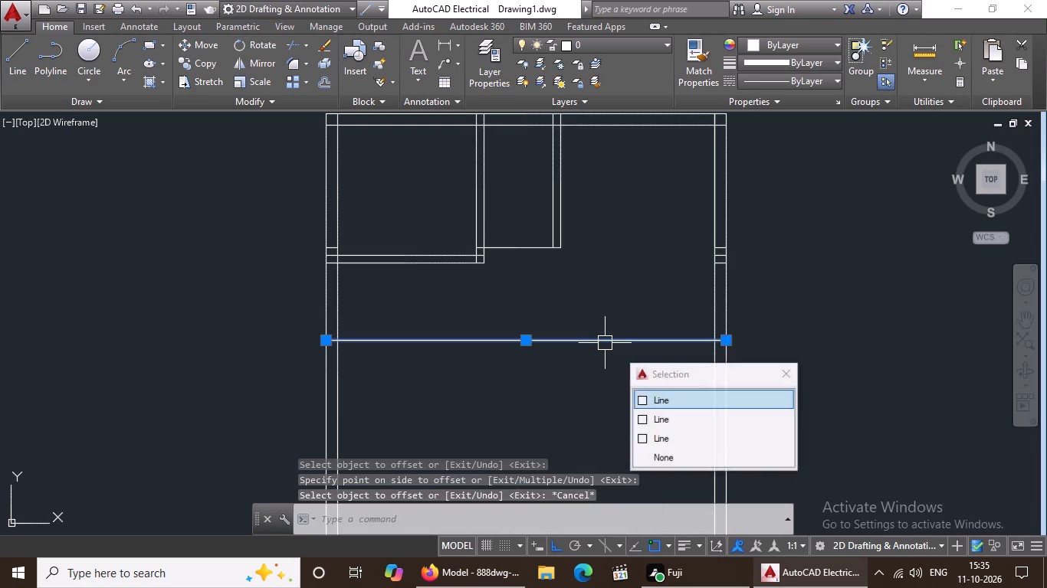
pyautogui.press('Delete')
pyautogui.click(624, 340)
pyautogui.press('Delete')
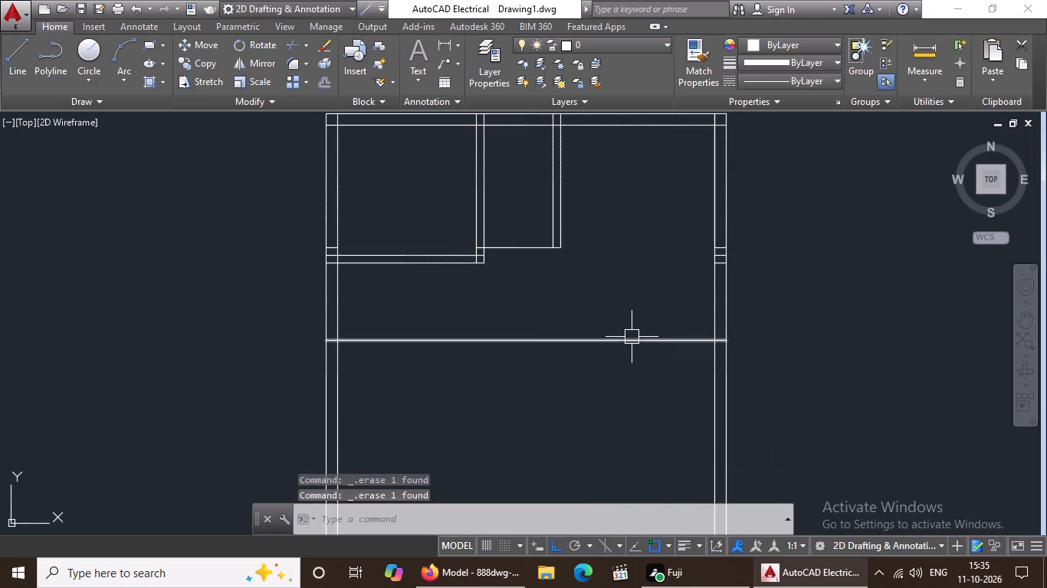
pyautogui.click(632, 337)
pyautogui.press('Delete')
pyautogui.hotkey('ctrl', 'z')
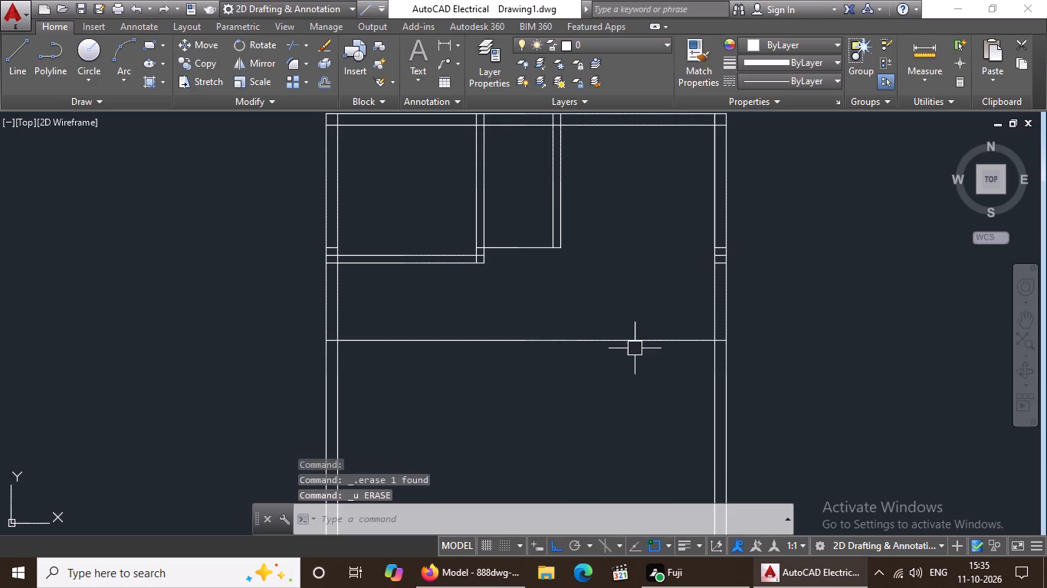
# Trim the horizontal line between the two vertical partitions and erase its leftover stub at the second partition's lower end.
pyautogui.scroll(-2, 646, 343)
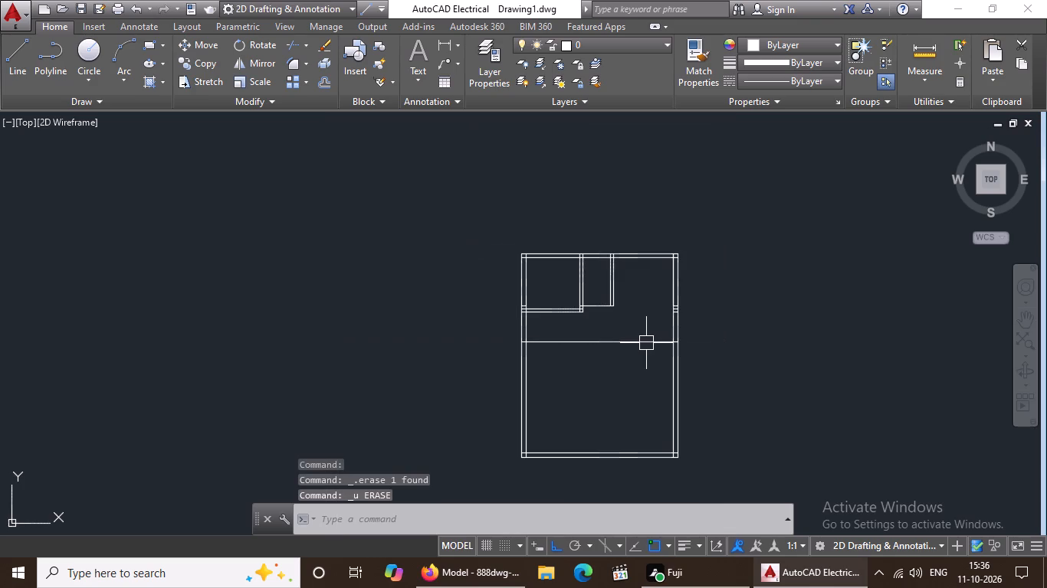
pyautogui.scroll(5, 606, 299)
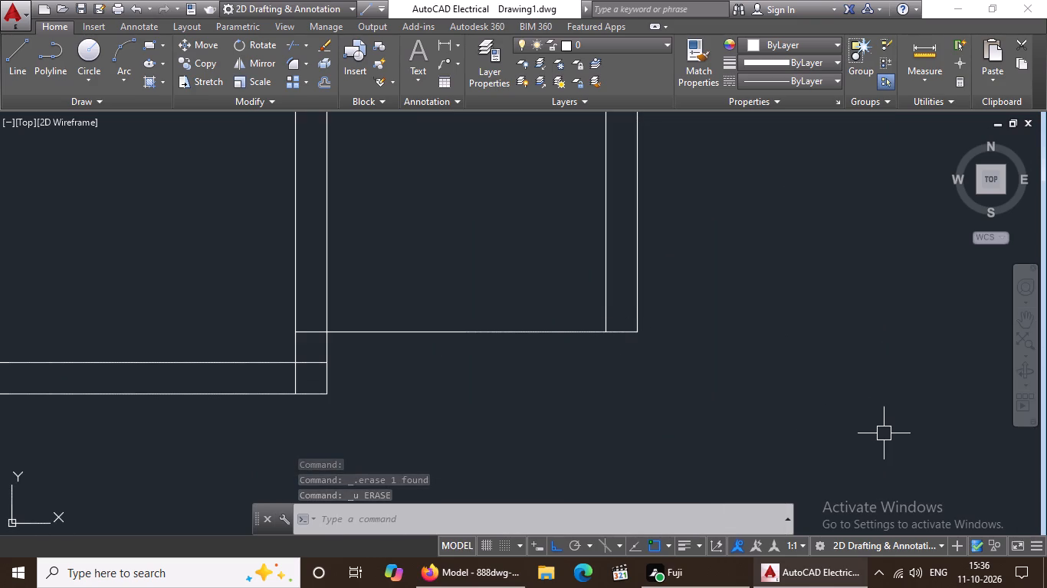
pyautogui.press('Escape')
pyautogui.write('TR')
pyautogui.press('space')
pyautogui.press('space')
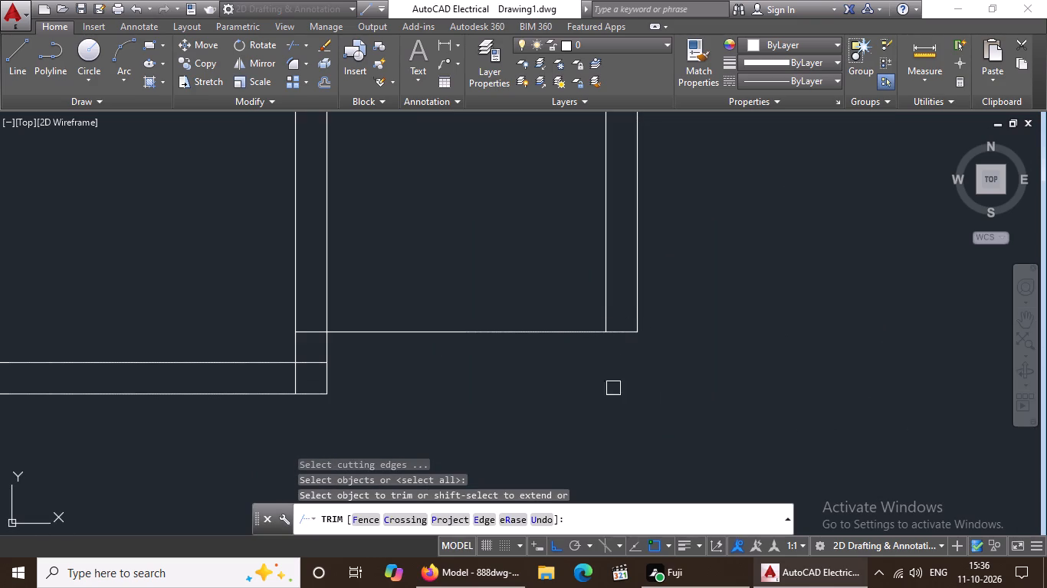
pyautogui.click(572, 329)
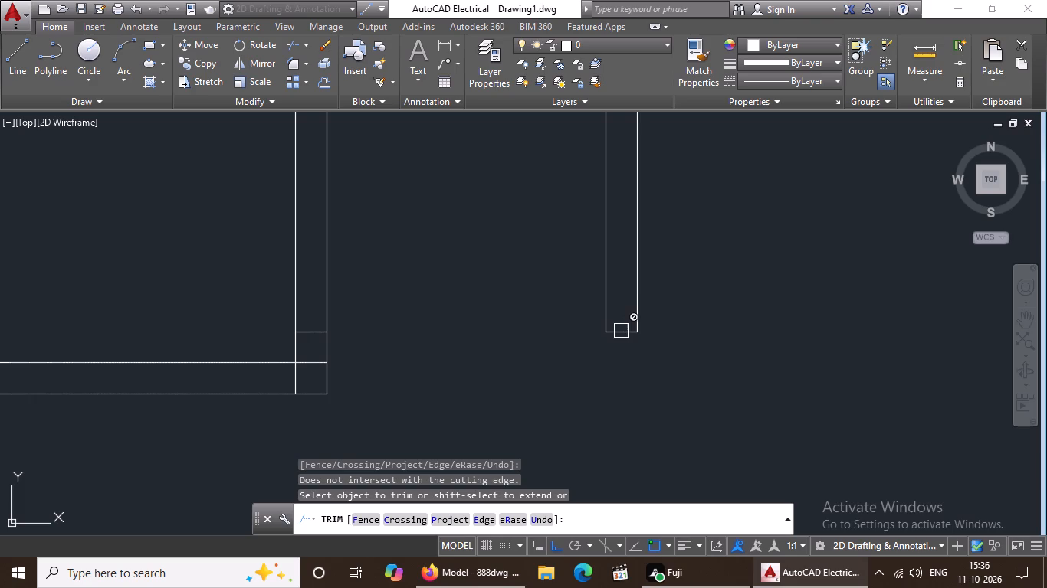
pyautogui.press('Escape')
pyautogui.click(629, 330)
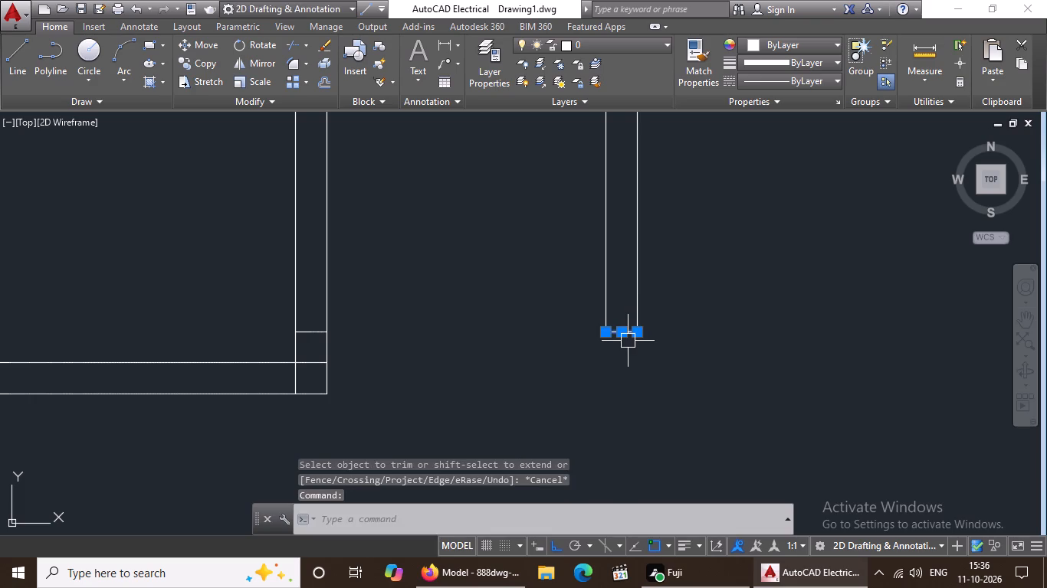
pyautogui.press('Delete')
pyautogui.press('Escape')
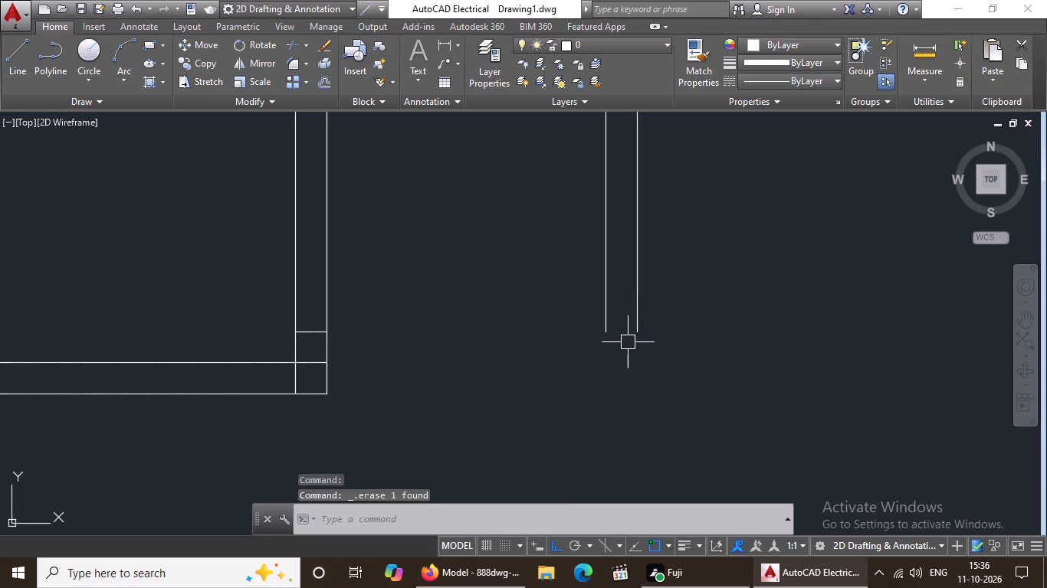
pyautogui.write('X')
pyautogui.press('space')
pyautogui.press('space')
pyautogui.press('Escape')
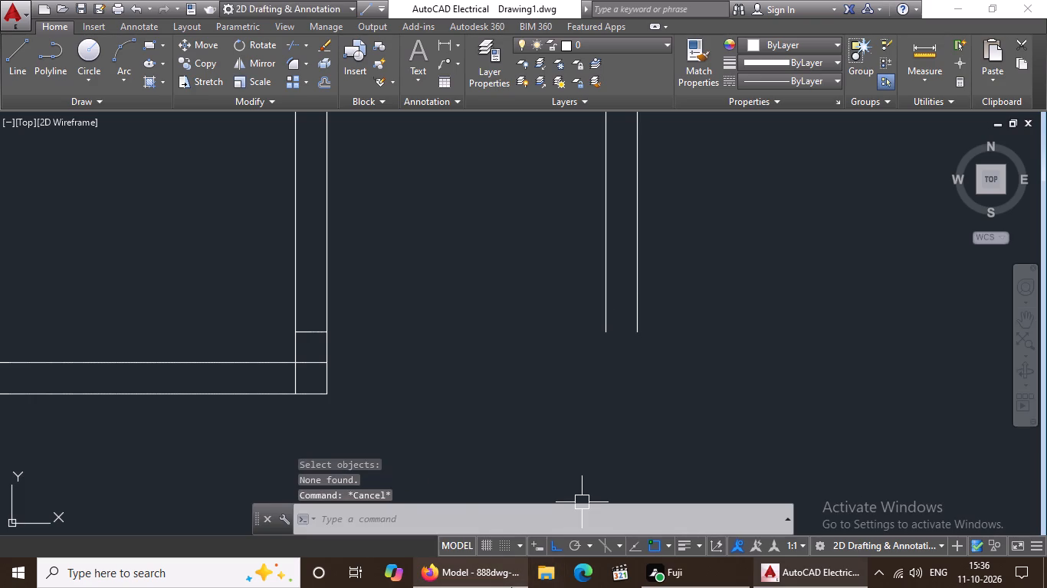
# Extend both lines of the second vertical partition down to the full-width line 14' below the top wall.
pyautogui.write('EX')
pyautogui.press('space')
pyautogui.press('space')
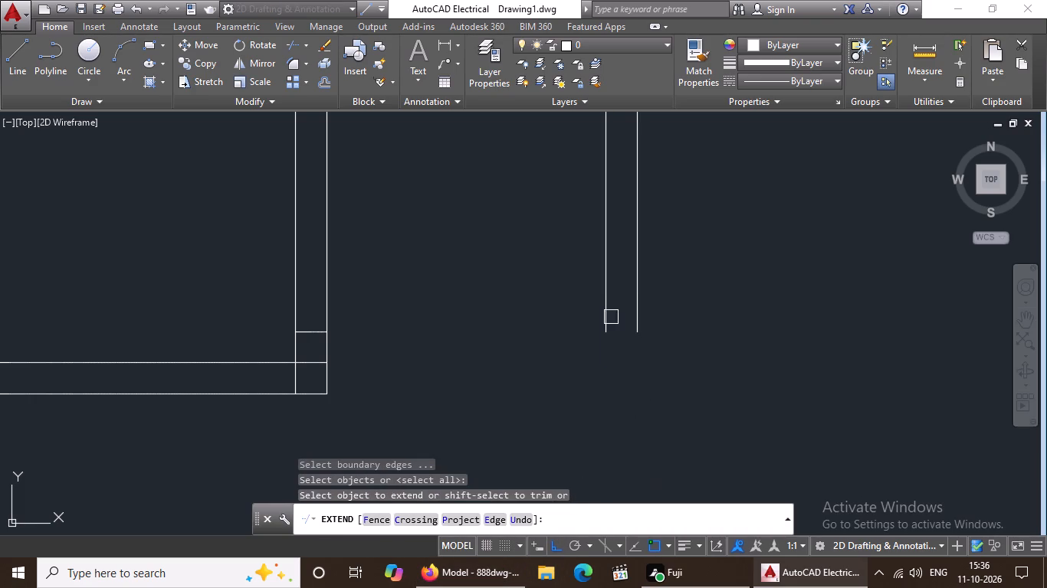
pyautogui.click(606, 315)
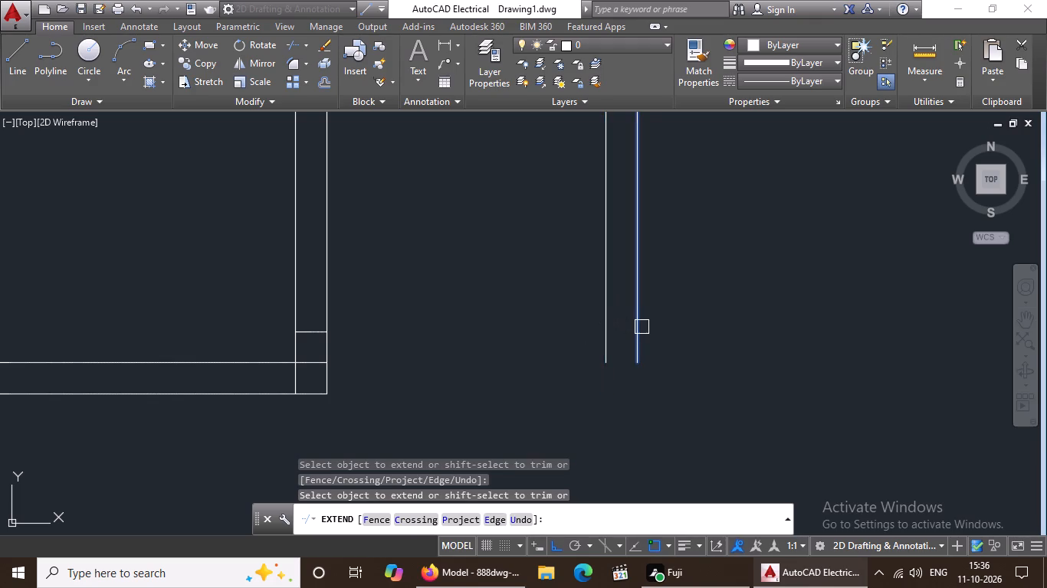
pyautogui.click(642, 327)
pyautogui.scroll(-3, 641, 359)
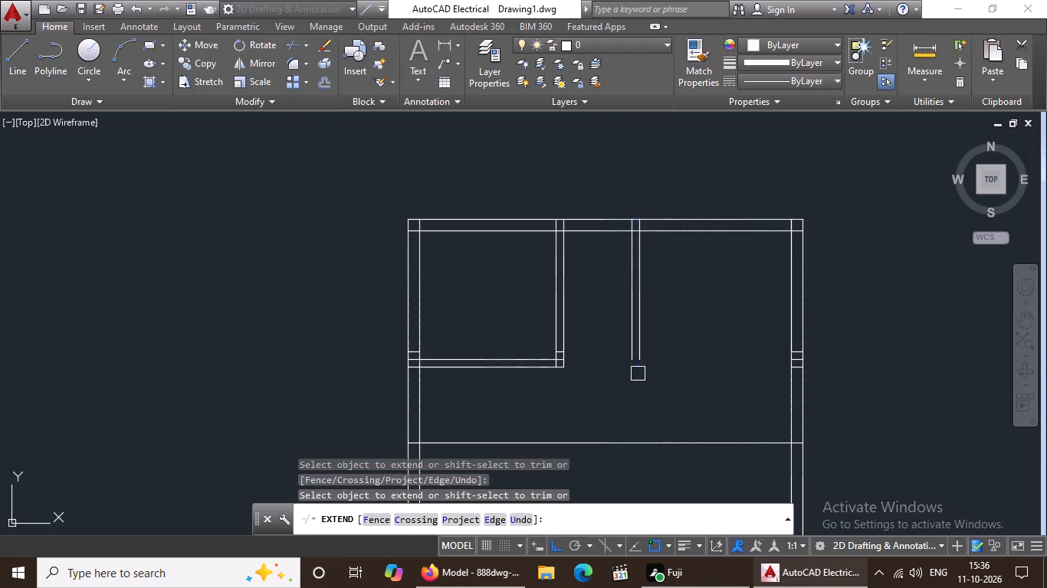
pyautogui.click(627, 363)
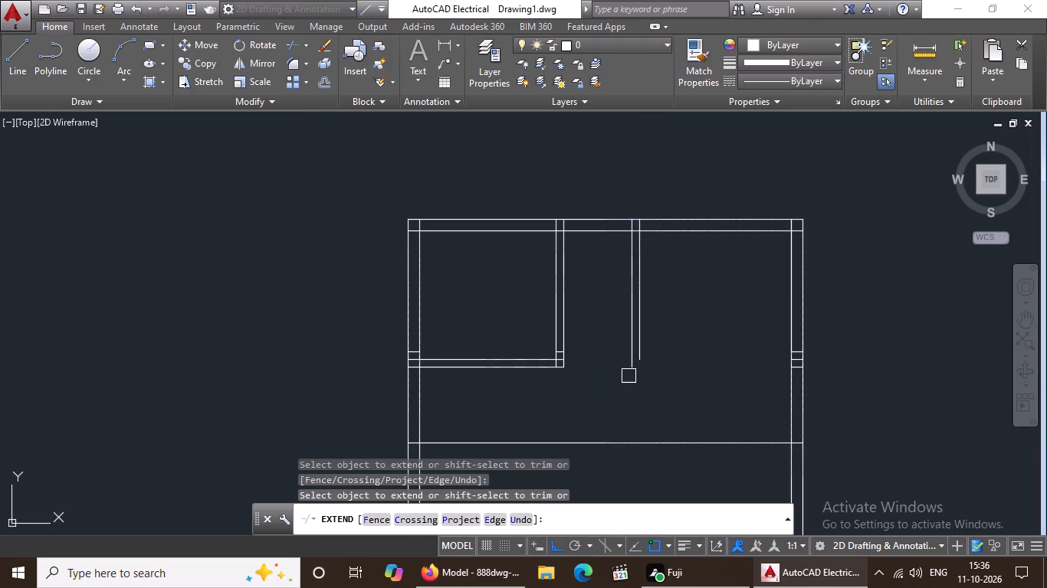
pyautogui.click(632, 368)
pyautogui.click(640, 362)
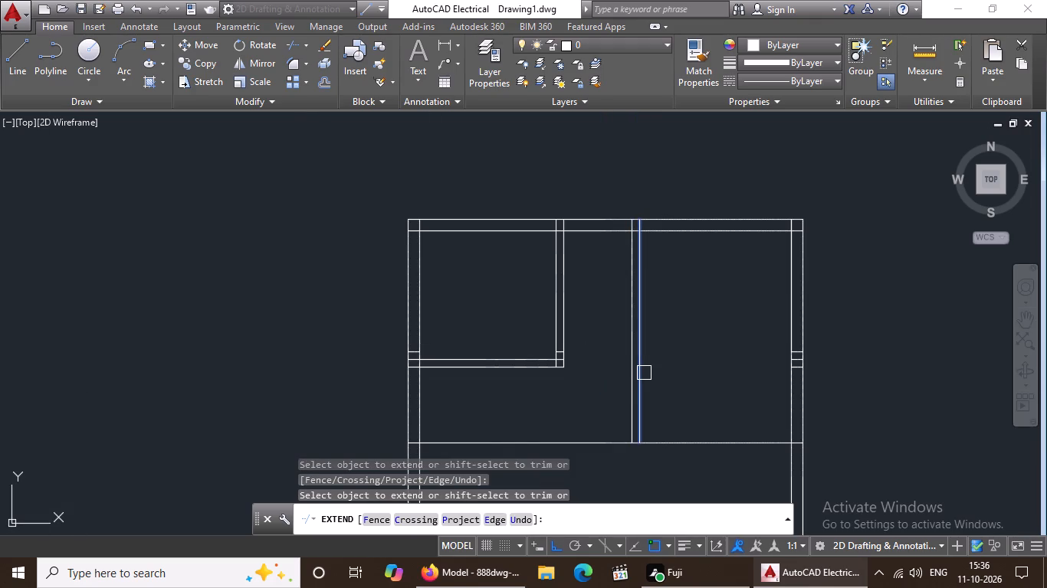
pyautogui.click(644, 372)
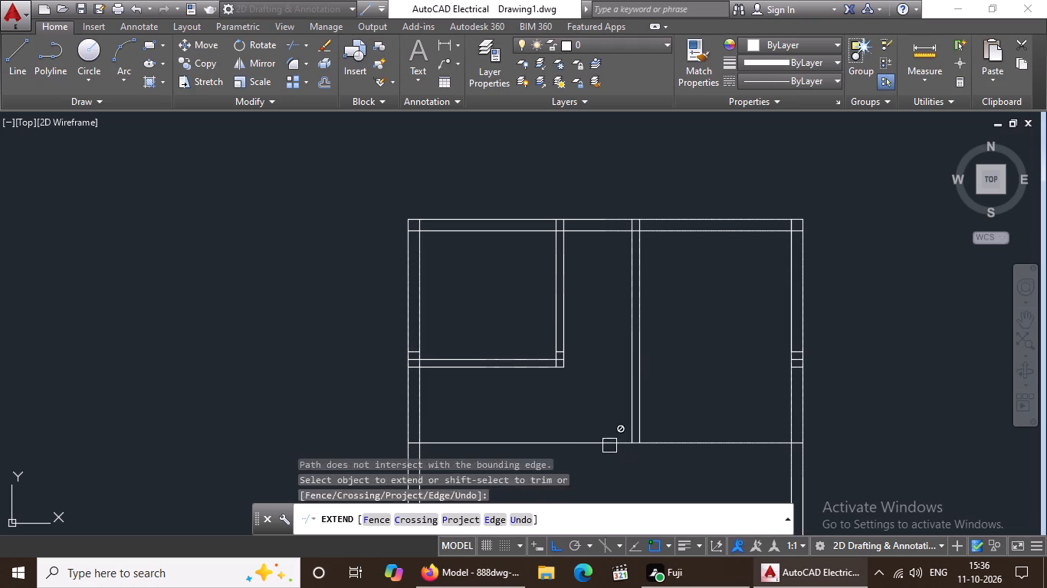
# Extend the two upper horizontal lines at the first partition's lower end across to the second vertical partition.
pyautogui.scroll(2, 565, 346)
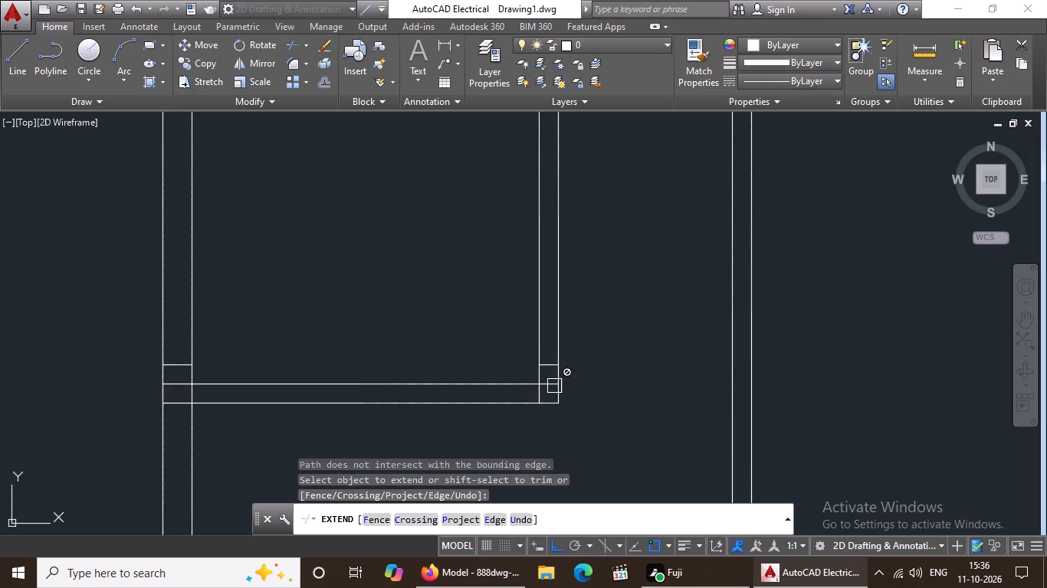
pyautogui.click(549, 361)
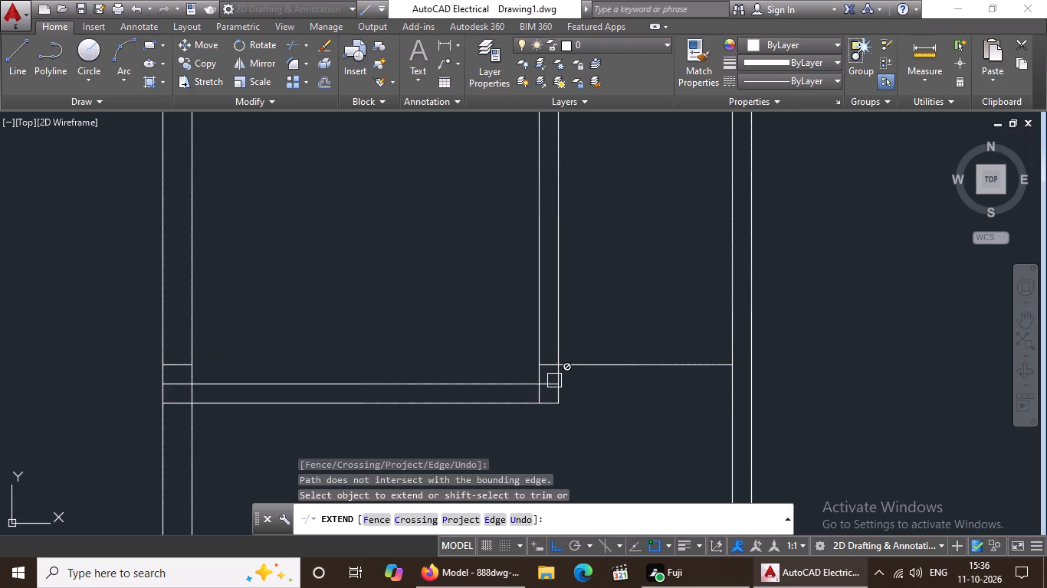
pyautogui.scroll(2, 557, 390)
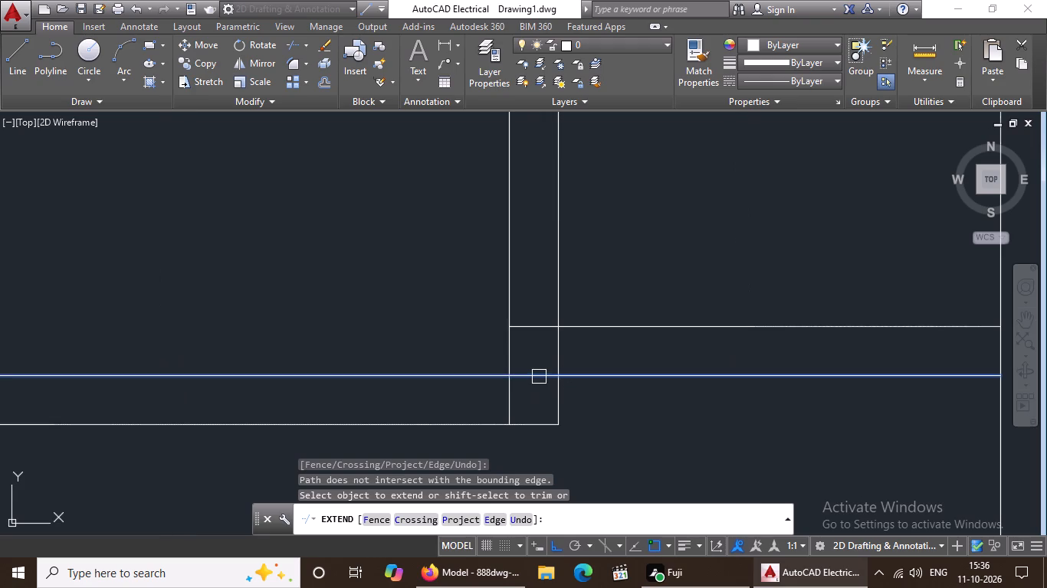
pyautogui.click(539, 377)
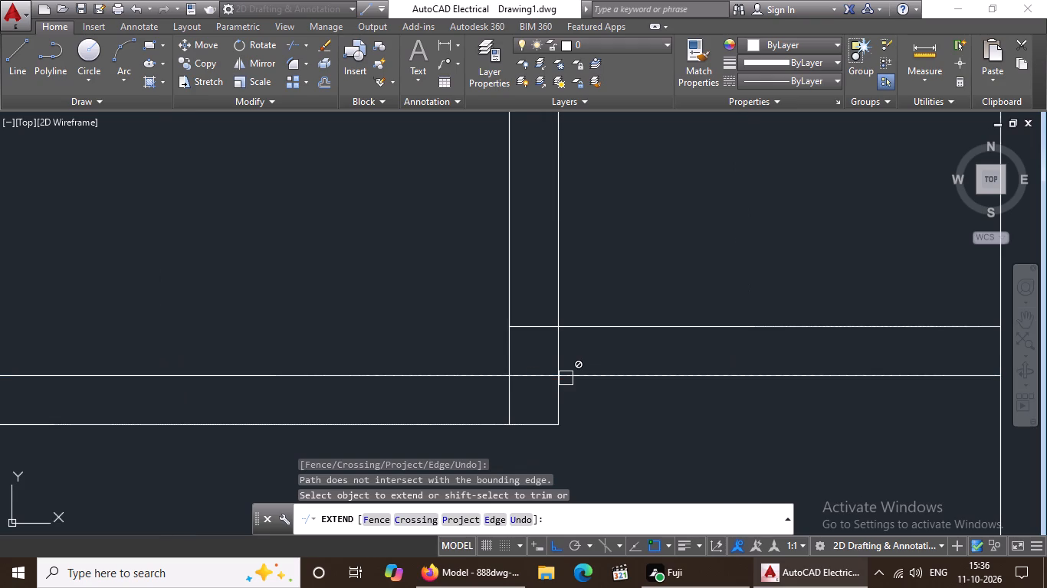
# Extend both lines of the first vertical partition down to the full-width line 14' below the top wall.
pyautogui.scroll(-2, 571, 380)
pyautogui.moveTo(581, 443); pyautogui.dragTo(573, 368, button='middle')
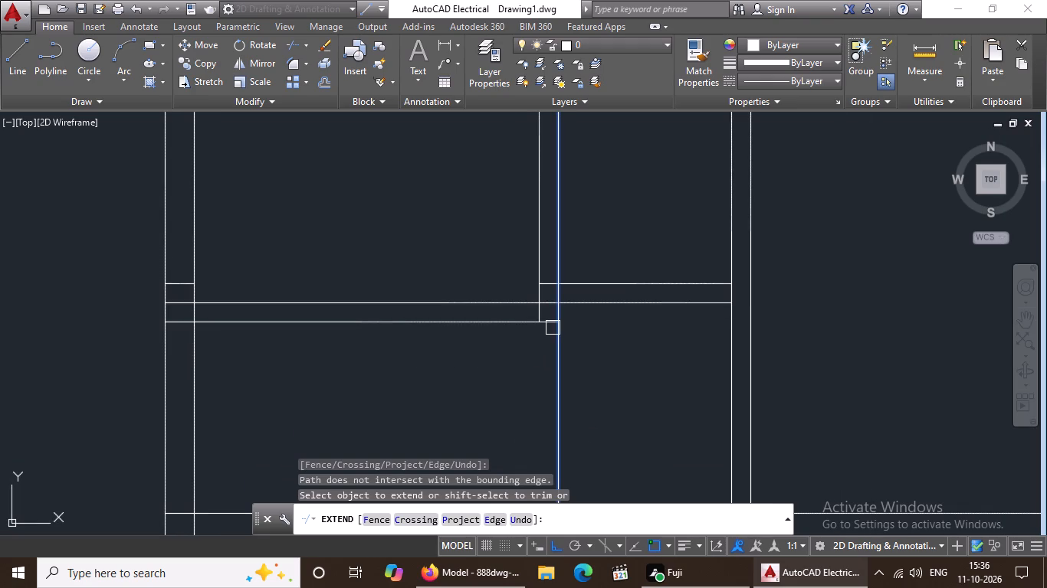
pyautogui.click(553, 328)
pyautogui.click(540, 318)
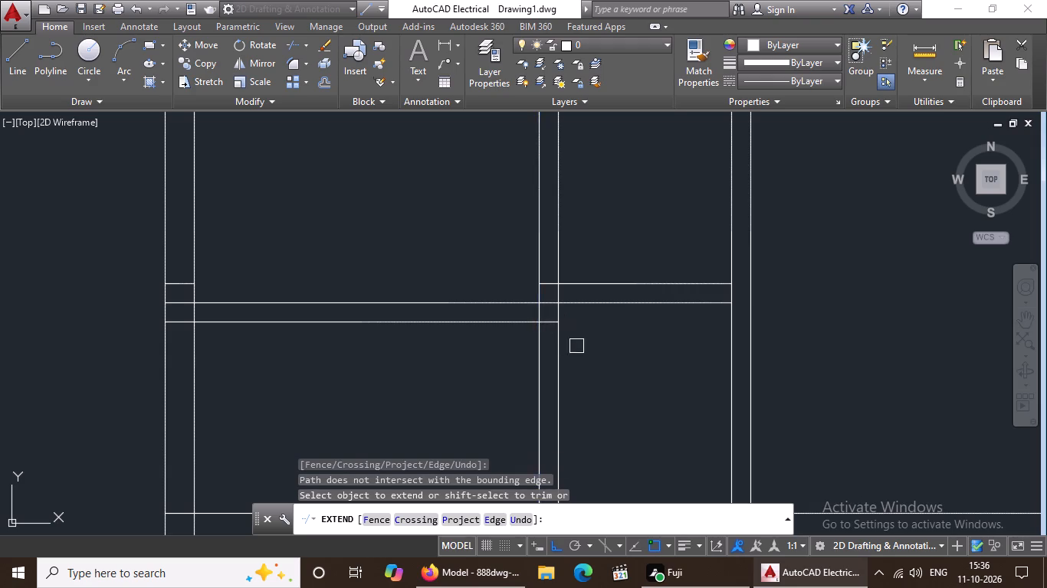
pyautogui.scroll(-2, 579, 346)
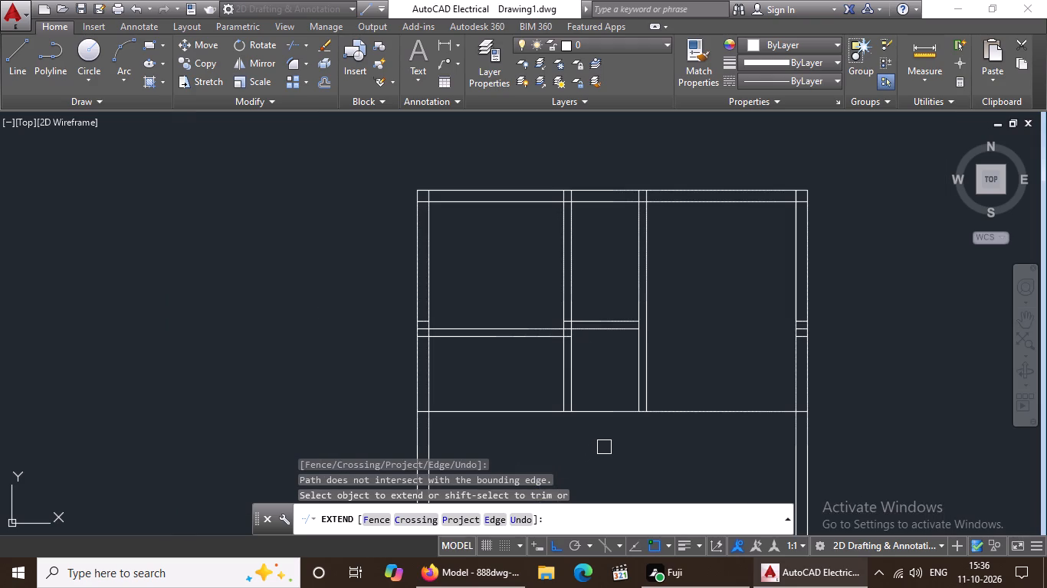
pyautogui.scroll(-1, 683, 481)
pyautogui.moveTo(684, 476); pyautogui.dragTo(673, 384, button='middle')
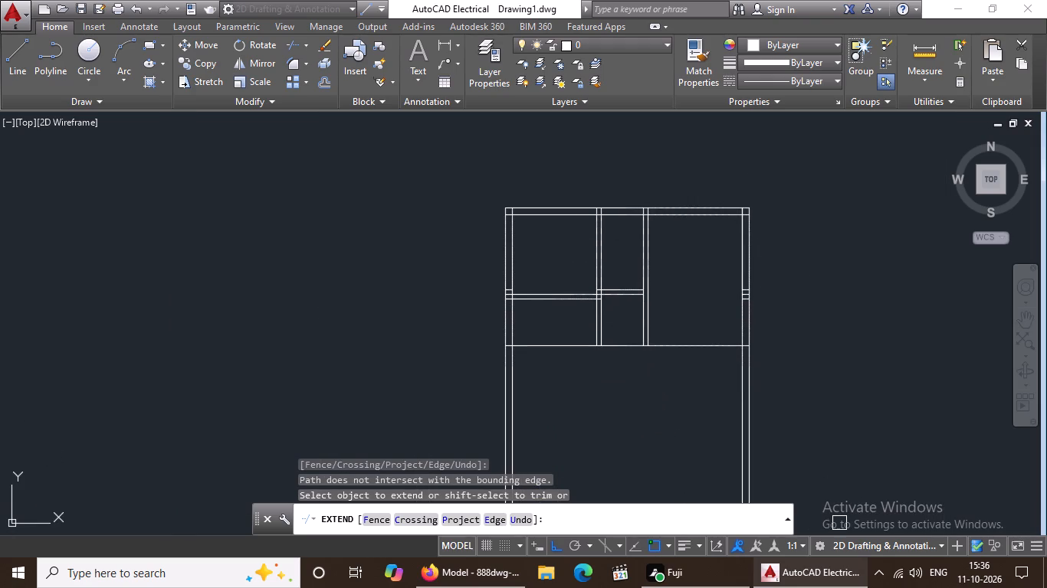
pyautogui.press('Escape')
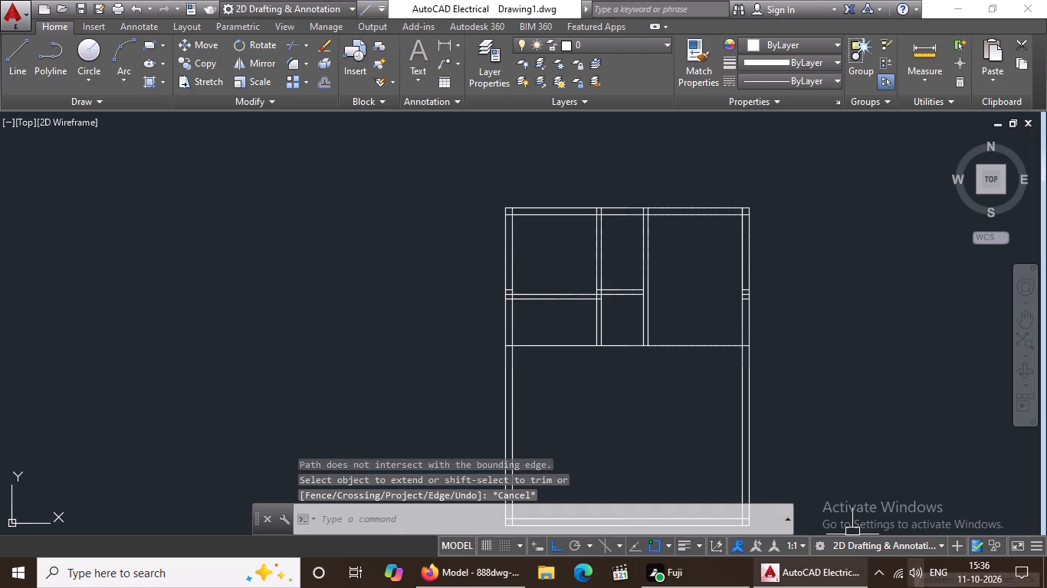
# Trim the line 14' below the top wall between the left outer wall and the first vertical partition.
pyautogui.press('t')
pyautogui.press('r')
pyautogui.press('space')
pyautogui.press('space')
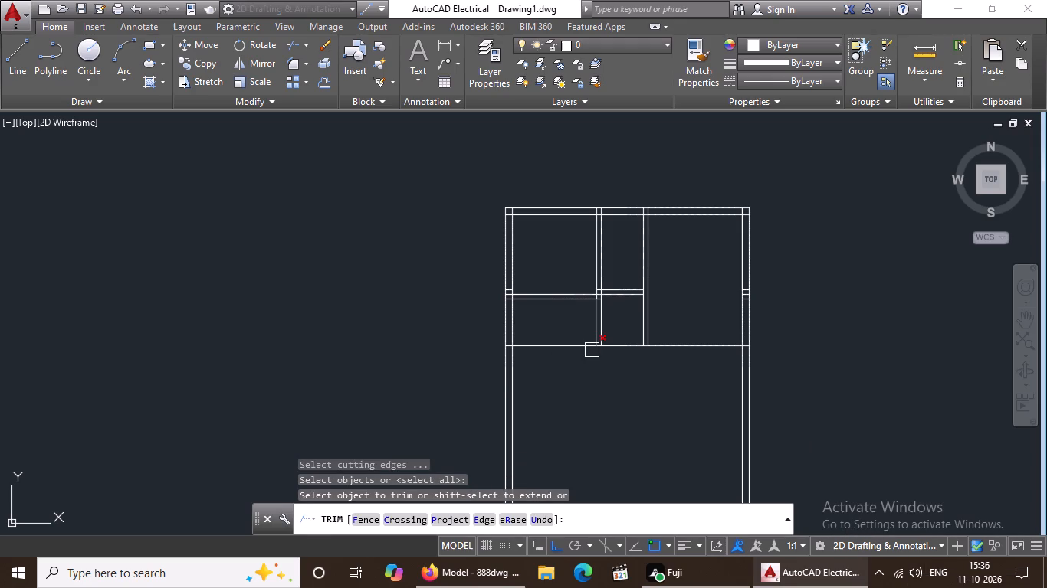
pyautogui.click(570, 348)
pyautogui.scroll(2, 527, 367)
pyautogui.scroll(-2, 731, 359)
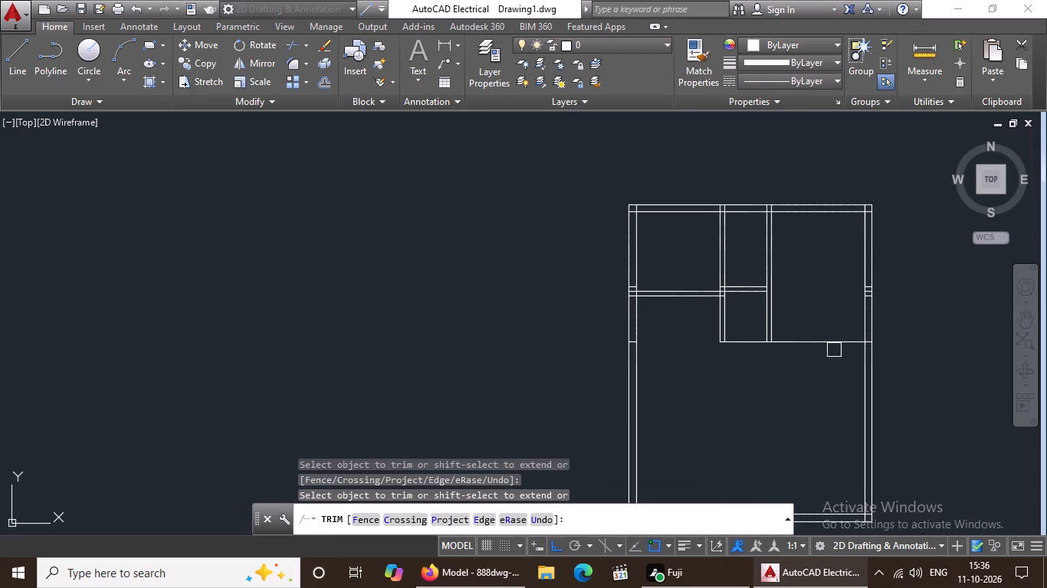
pyautogui.moveTo(852, 358); pyautogui.dragTo(831, 353, button='middle')
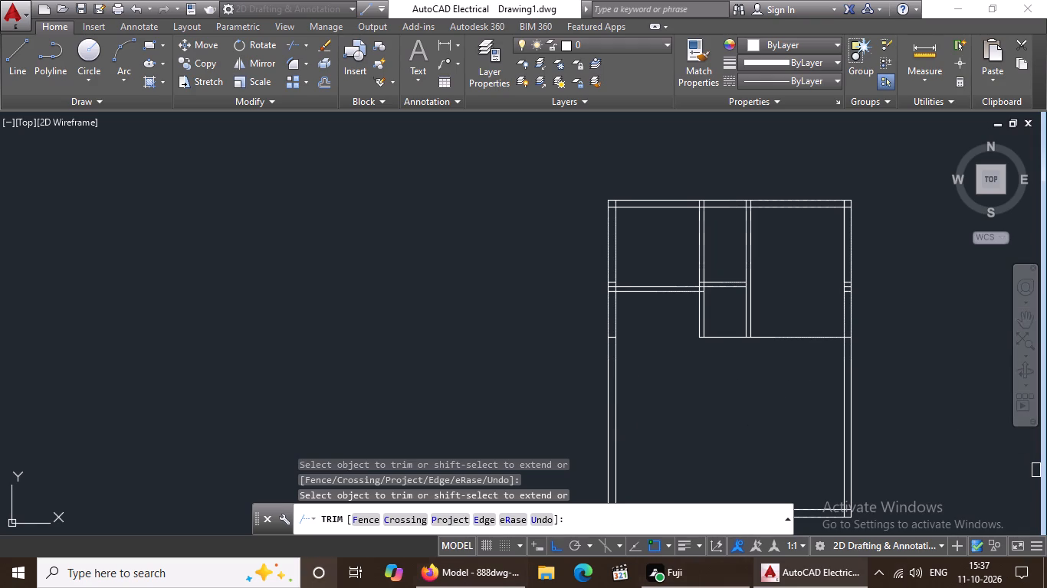
pyautogui.press('Escape')
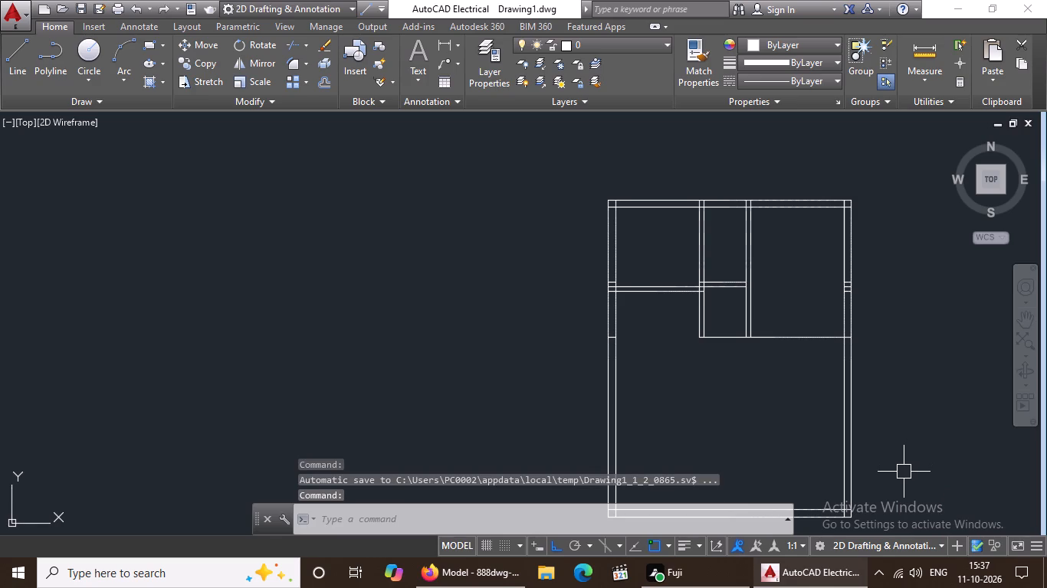
# Offset the left outer wall's inner line 19'6" toward the right outer wall.
pyautogui.moveTo(757, 447); pyautogui.dragTo(788, 329, button='middle')
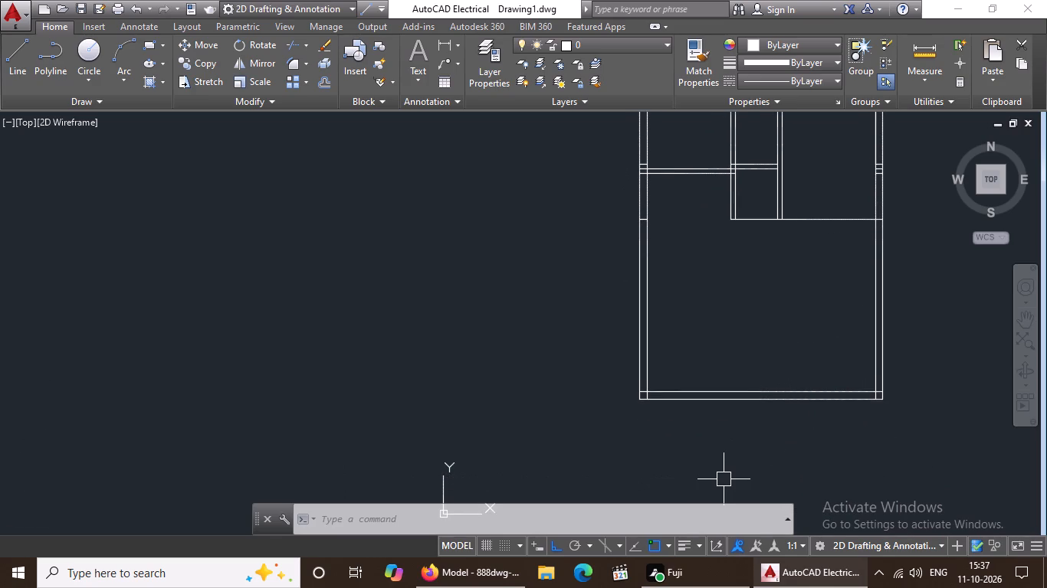
pyautogui.press('Escape')
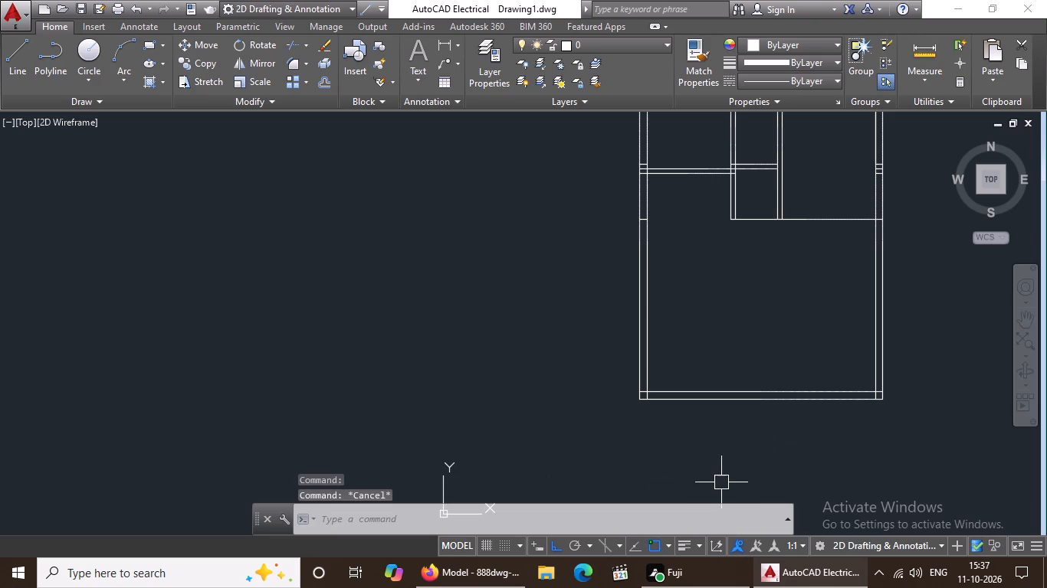
pyautogui.press('o')
pyautogui.press('Return')
pyautogui.press('1')
pyautogui.press('9')
pyautogui.press("'")
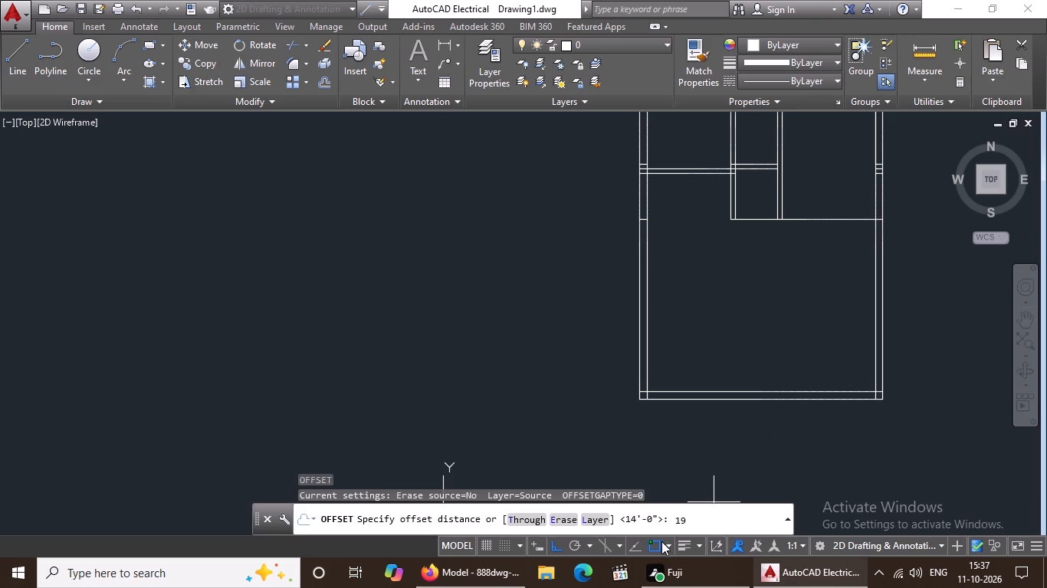
pyautogui.press('6')
pyautogui.hotkey('shift', '"')
pyautogui.press('Return')
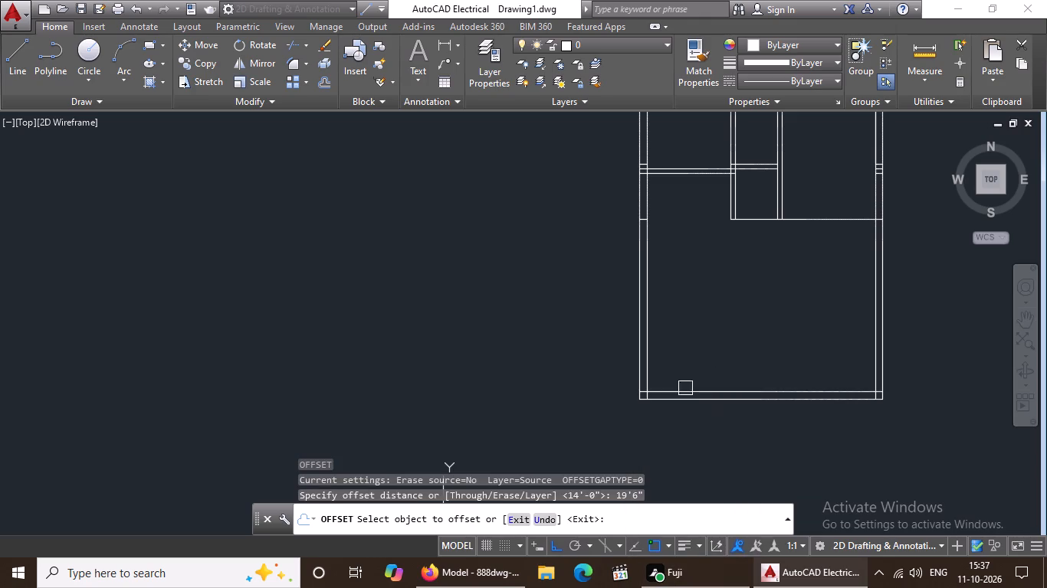
pyautogui.click(649, 354)
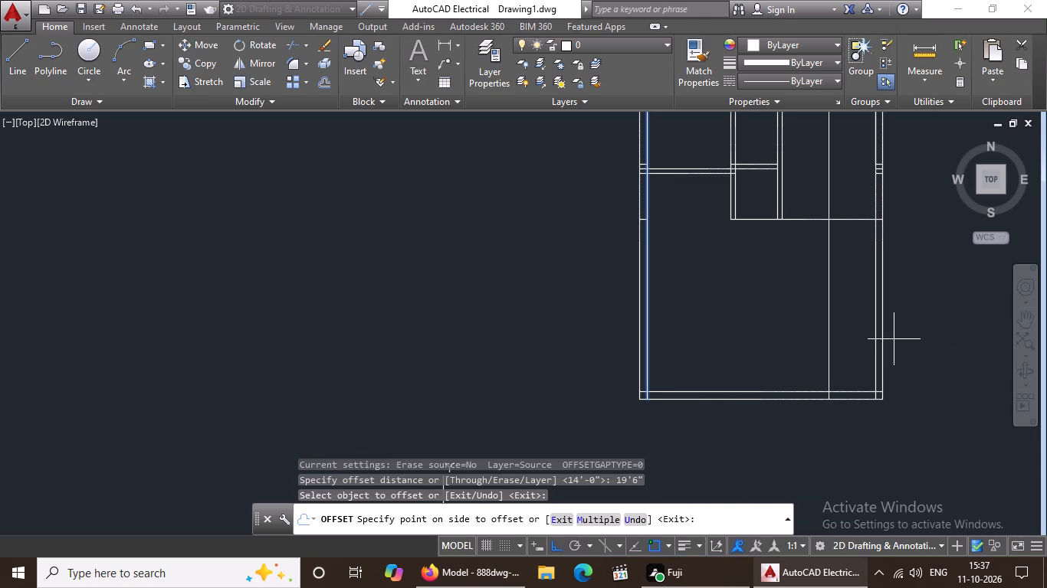
pyautogui.click(894, 339)
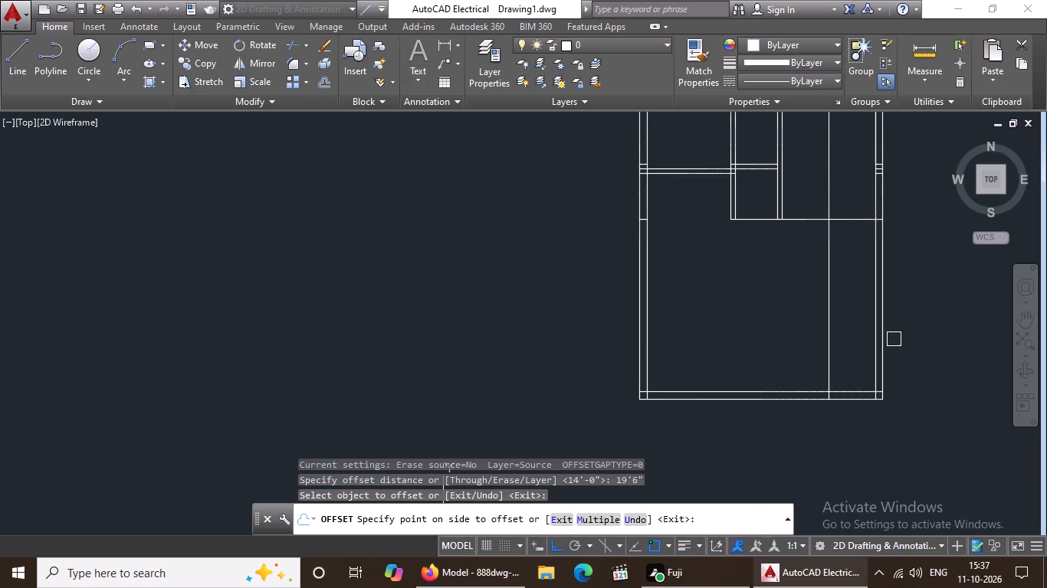
pyautogui.scroll(-2, 766, 393)
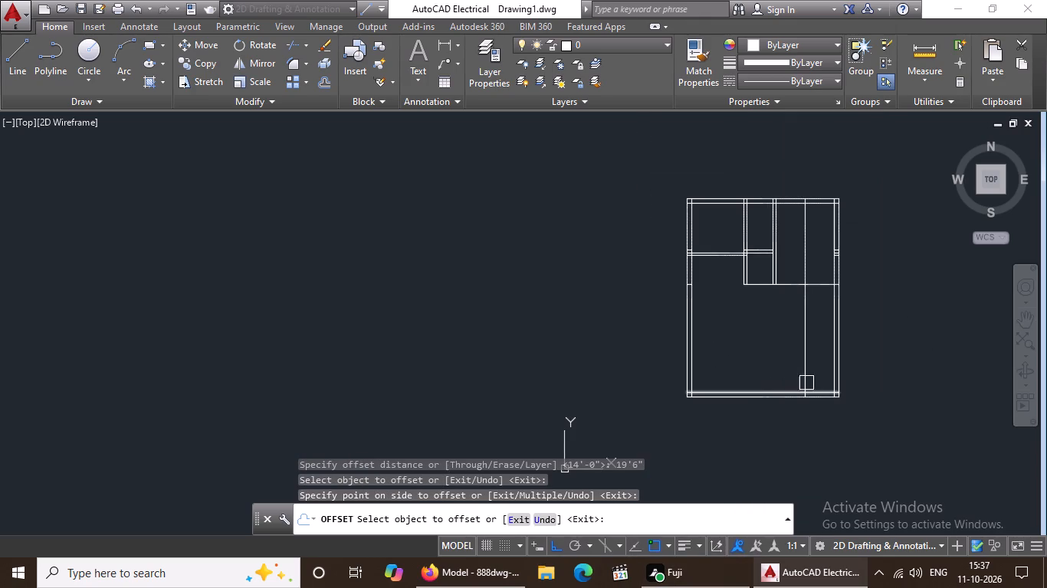
pyautogui.press('Escape')
# Offset the new full-height vertical line 9" toward the left outer wall to form a wall.
pyautogui.press('o')
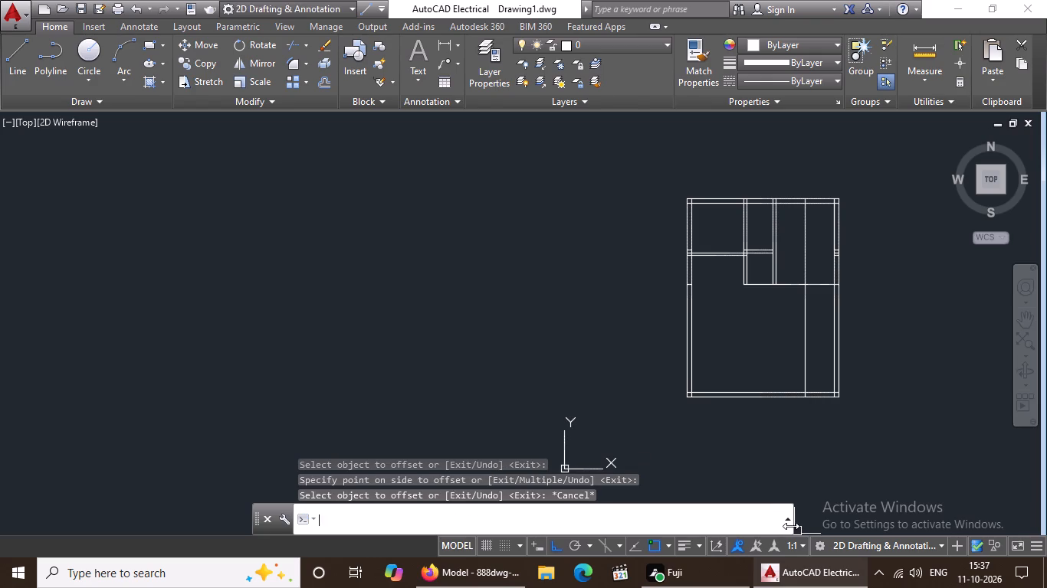
pyautogui.press('Return')
pyautogui.write('9"')
pyautogui.press('Return')
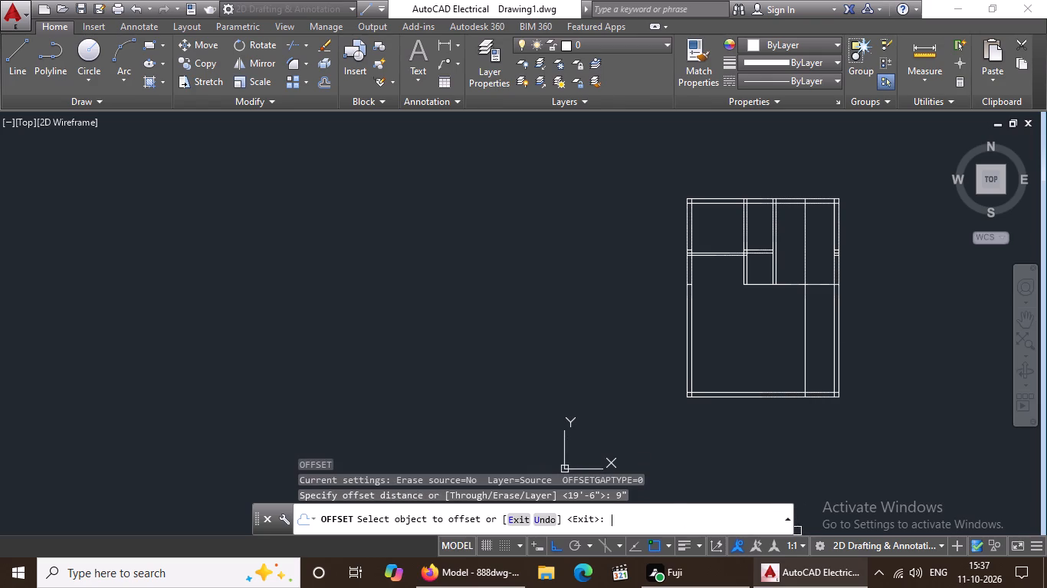
pyautogui.click(806, 358)
pyautogui.click(778, 367)
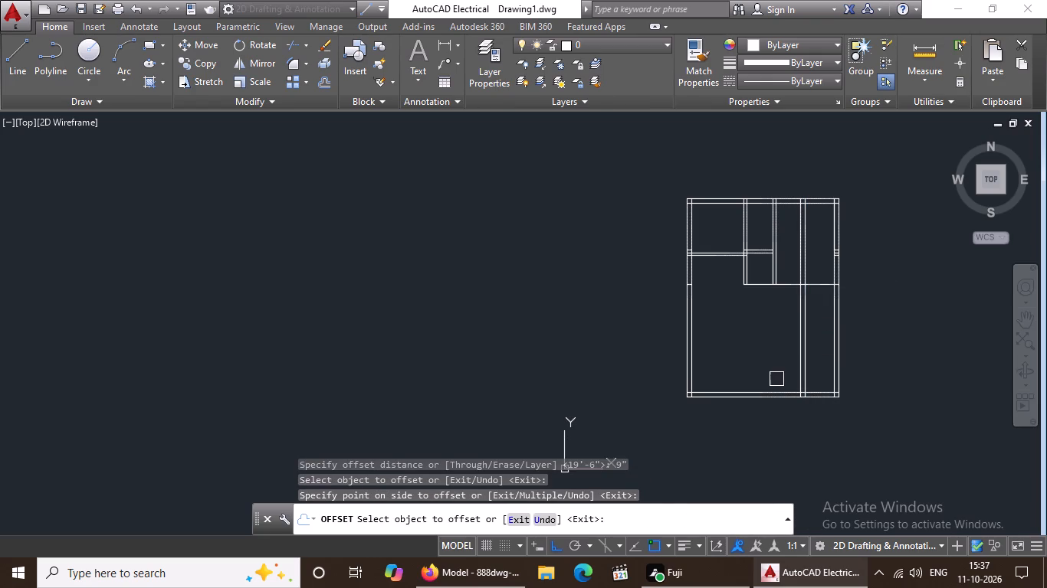
pyautogui.scroll(-1, 776, 376)
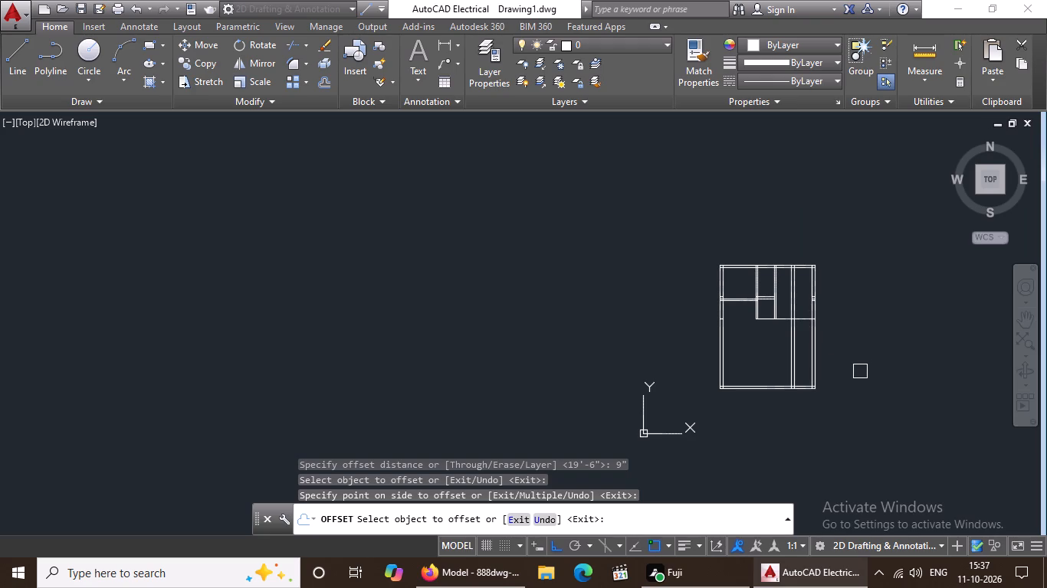
pyautogui.press('Escape')
# Trim the right outer wall below the line 14' down, and the bottom wall between it and the new 9" vertical wall.
pyautogui.press('t')
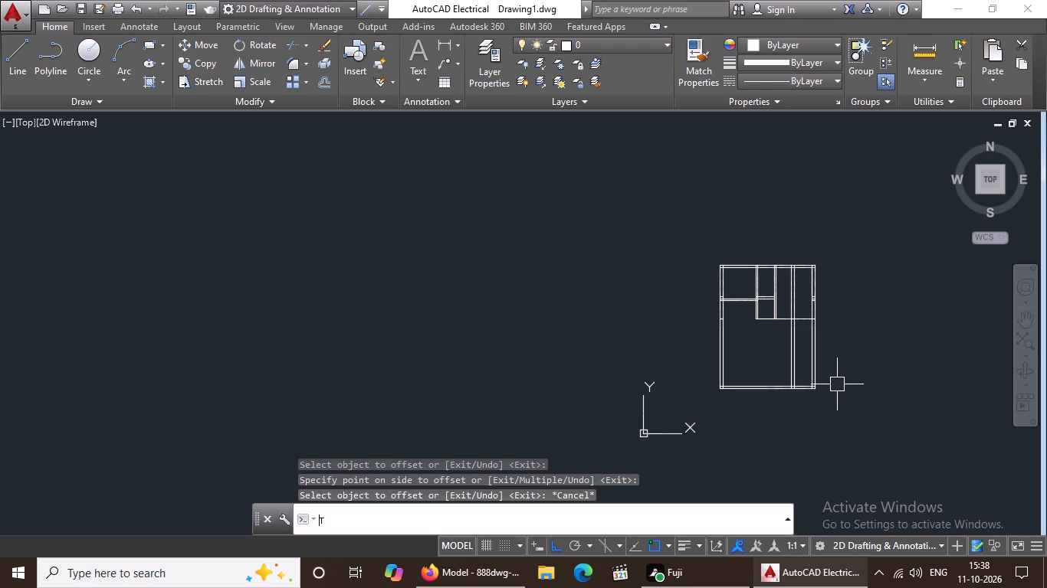
pyautogui.press('r')
pyautogui.press('space')
pyautogui.press('space')
pyautogui.scroll(2, 832, 379)
pyautogui.click(760, 319)
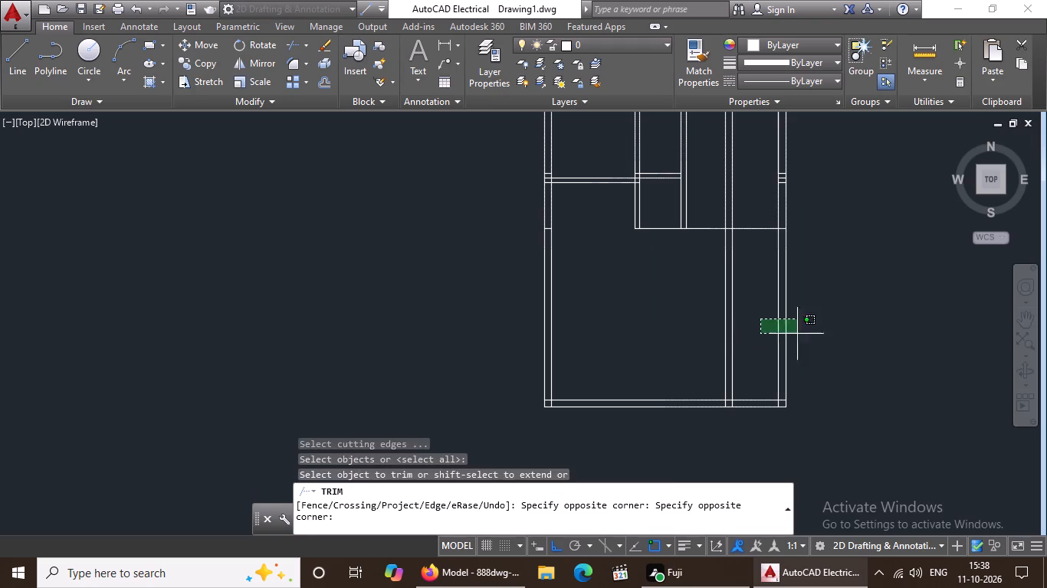
pyautogui.click(820, 356)
pyautogui.moveTo(764, 381); pyautogui.dragTo(764, 394)
pyautogui.click(759, 437)
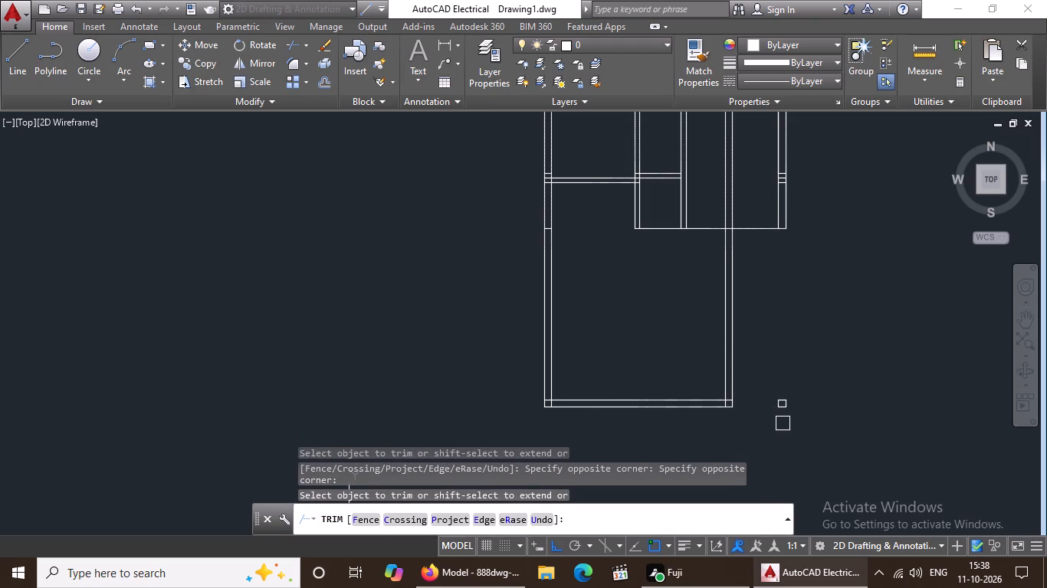
pyautogui.scroll(-1, 754, 384)
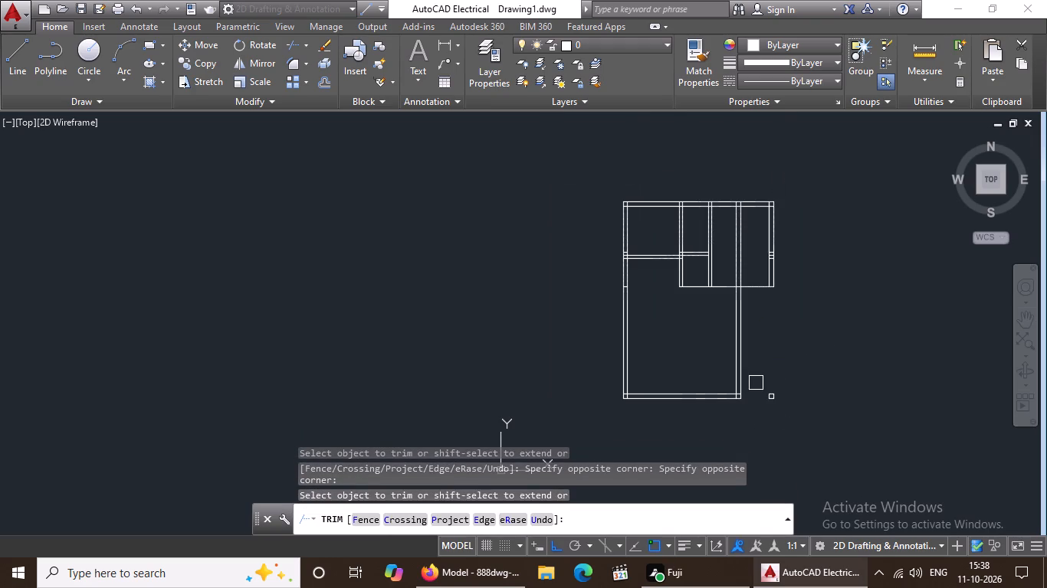
pyautogui.moveTo(756, 383); pyautogui.dragTo(776, 453, button='middle')
pyautogui.scroll(-1, 753, 365)
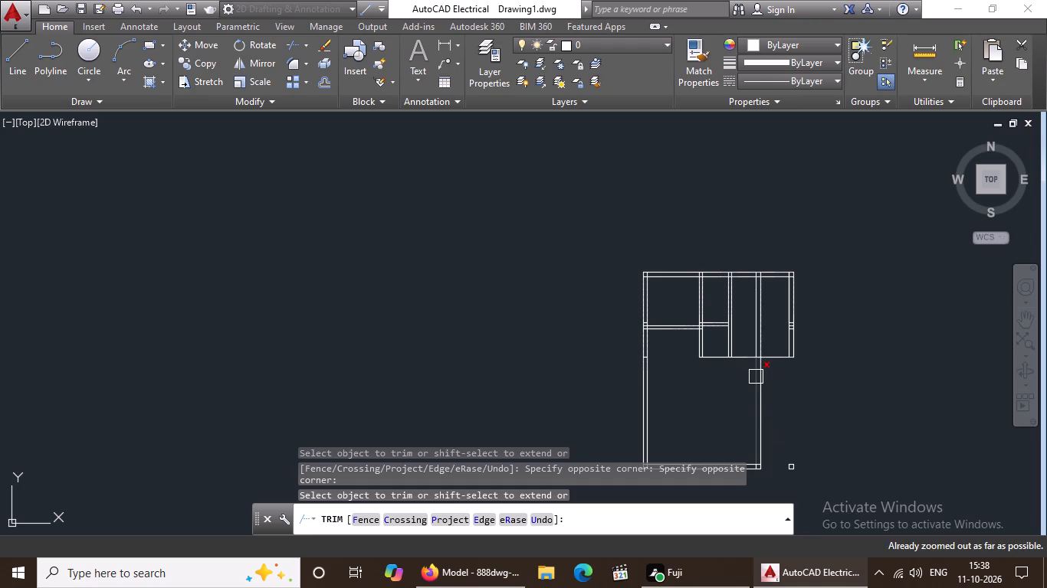
pyautogui.press('Escape')
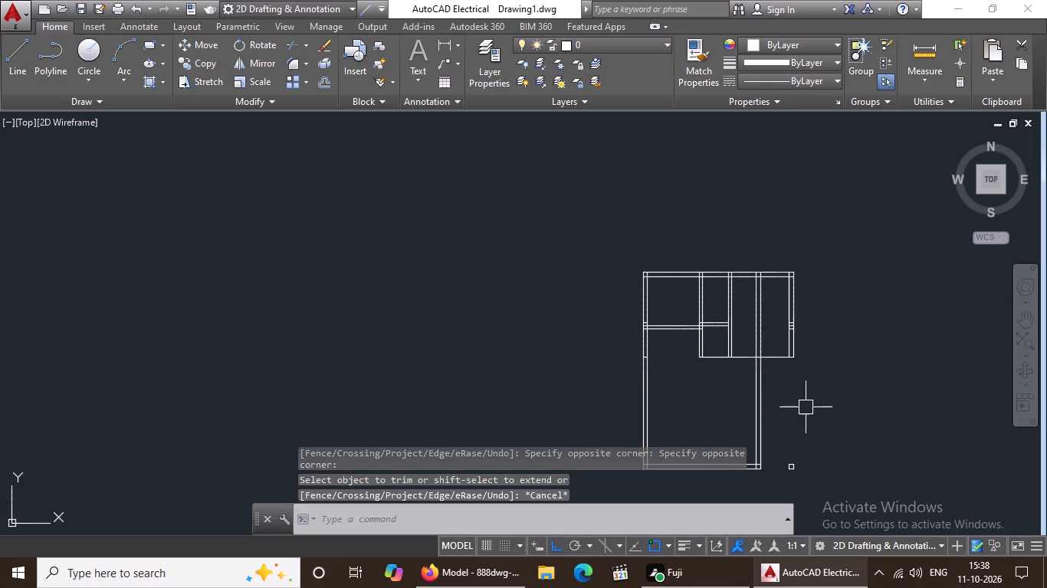
pyautogui.press('Escape')
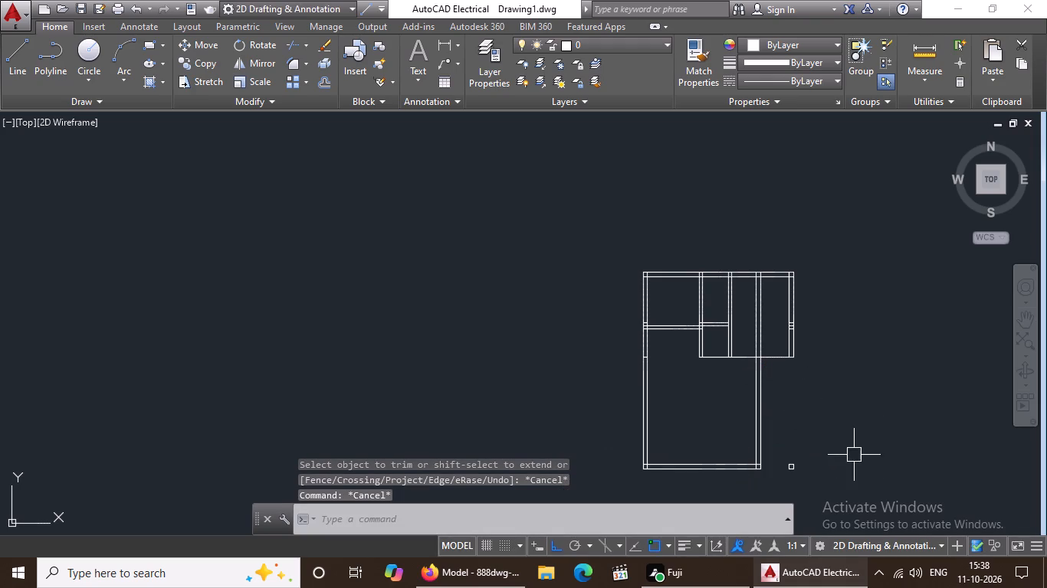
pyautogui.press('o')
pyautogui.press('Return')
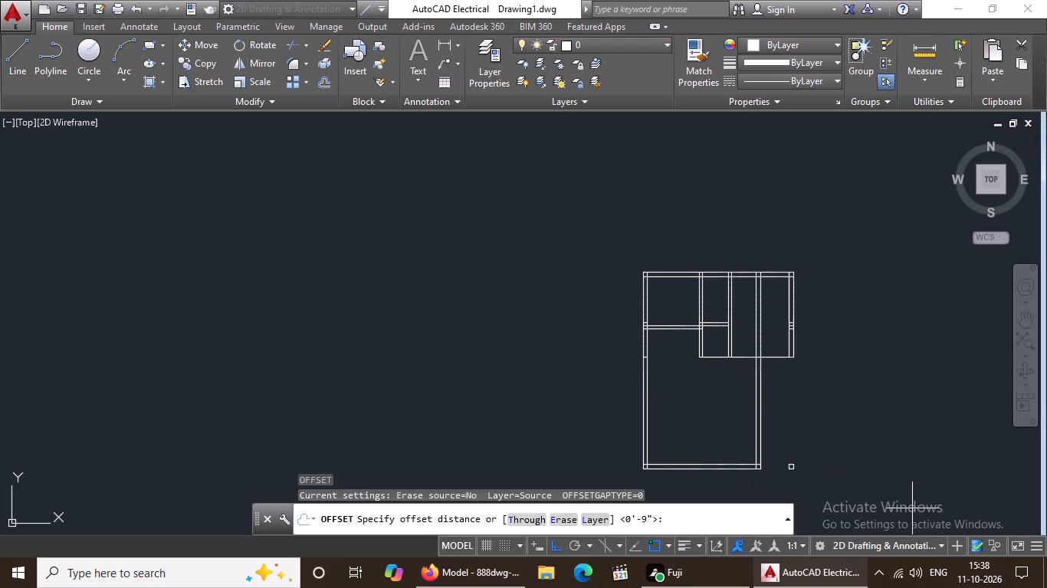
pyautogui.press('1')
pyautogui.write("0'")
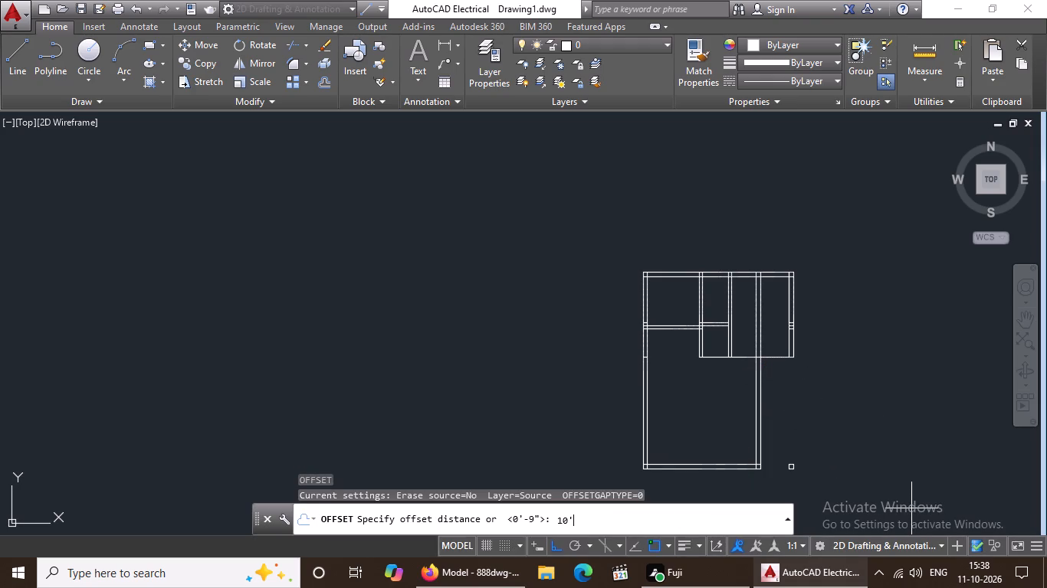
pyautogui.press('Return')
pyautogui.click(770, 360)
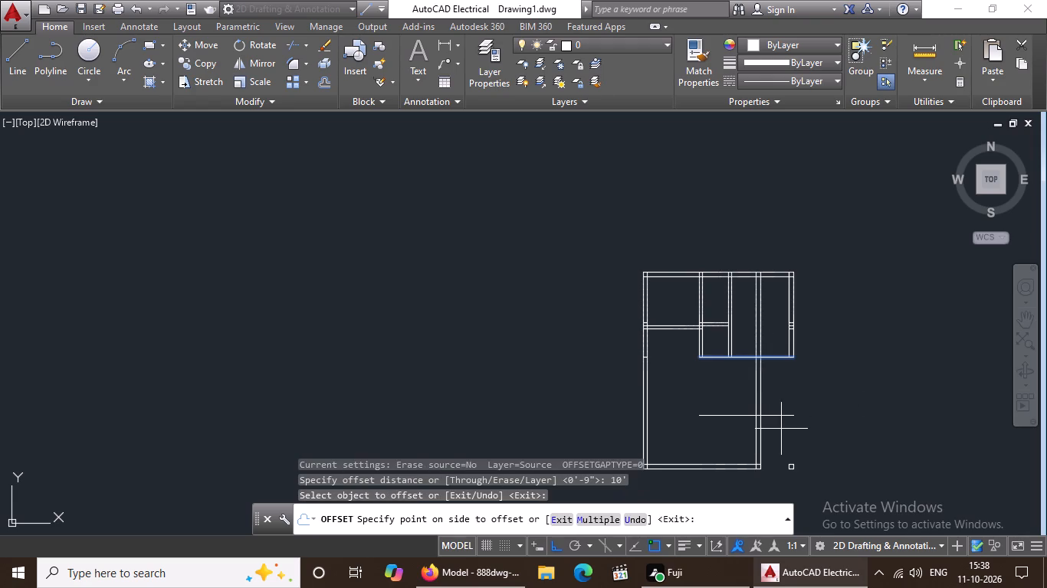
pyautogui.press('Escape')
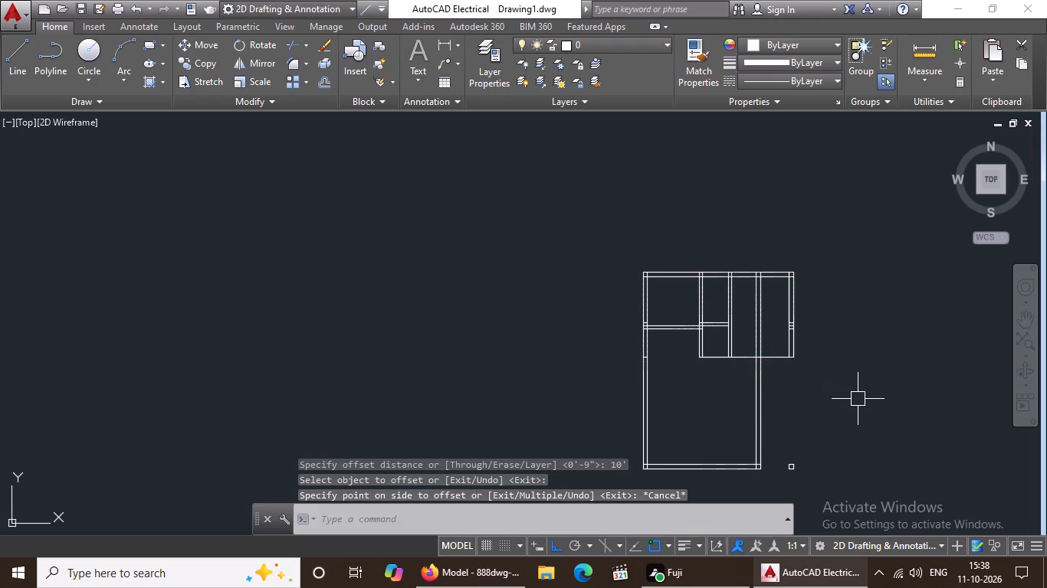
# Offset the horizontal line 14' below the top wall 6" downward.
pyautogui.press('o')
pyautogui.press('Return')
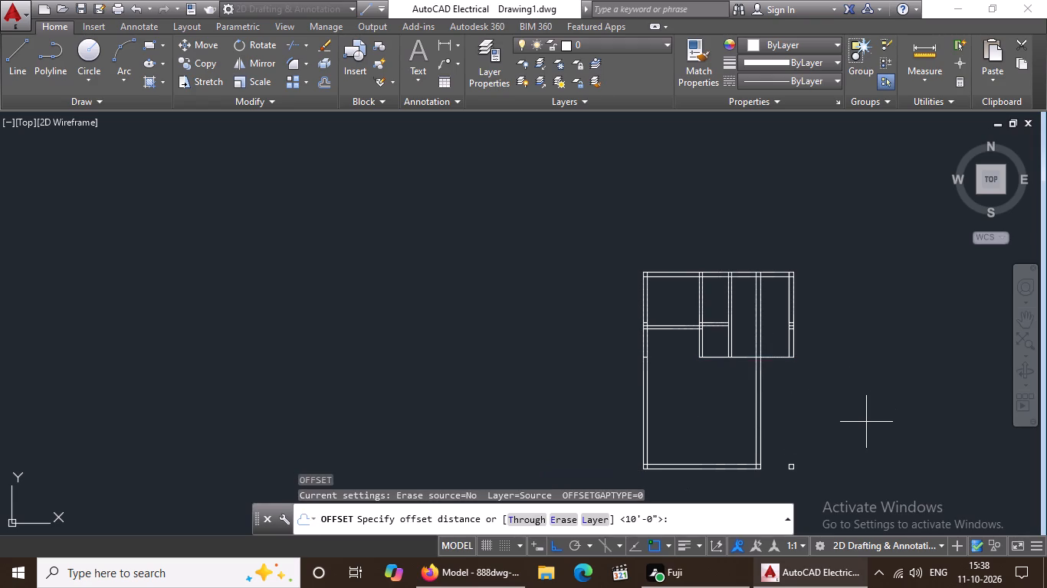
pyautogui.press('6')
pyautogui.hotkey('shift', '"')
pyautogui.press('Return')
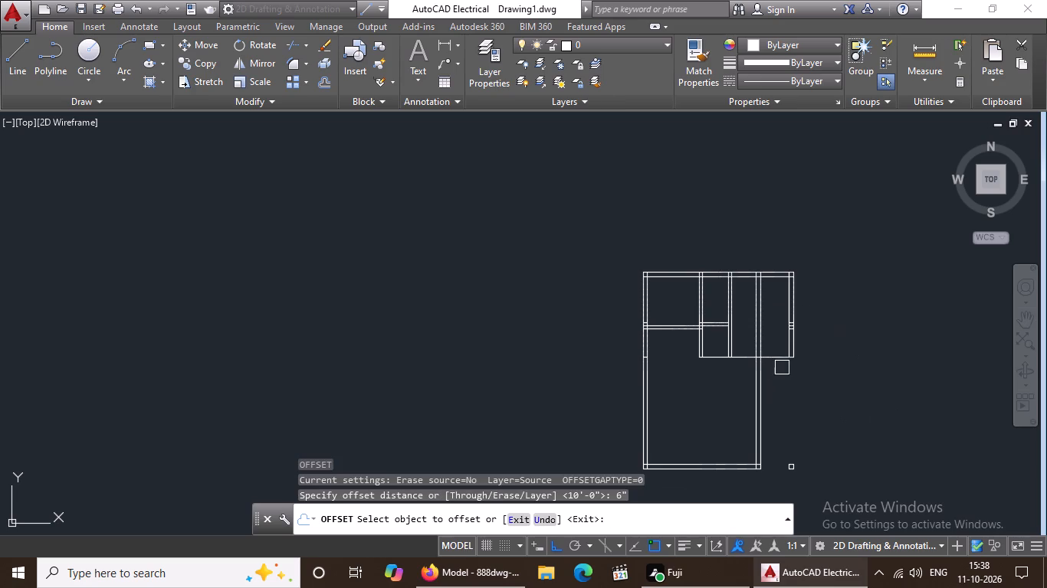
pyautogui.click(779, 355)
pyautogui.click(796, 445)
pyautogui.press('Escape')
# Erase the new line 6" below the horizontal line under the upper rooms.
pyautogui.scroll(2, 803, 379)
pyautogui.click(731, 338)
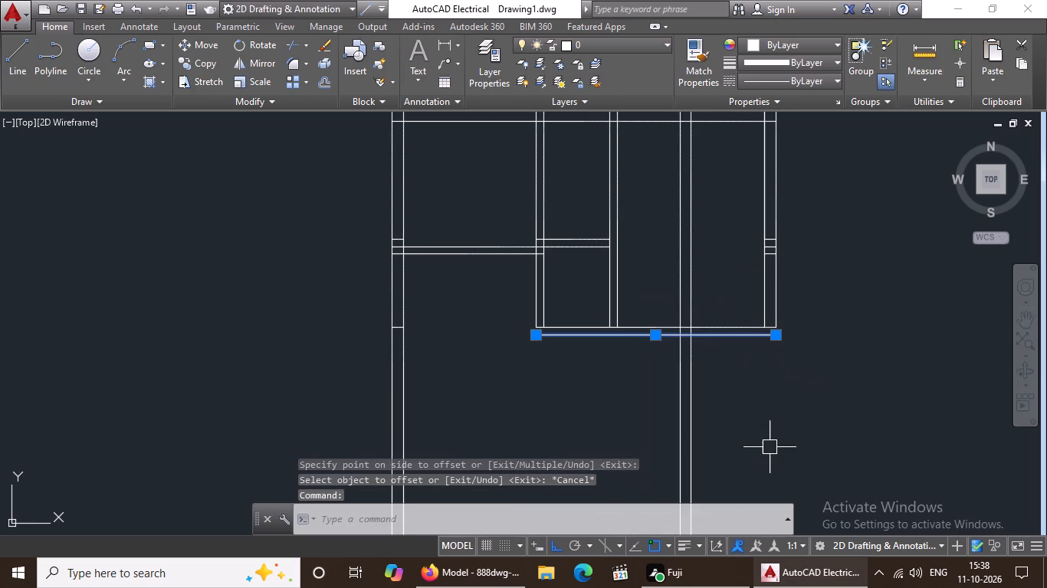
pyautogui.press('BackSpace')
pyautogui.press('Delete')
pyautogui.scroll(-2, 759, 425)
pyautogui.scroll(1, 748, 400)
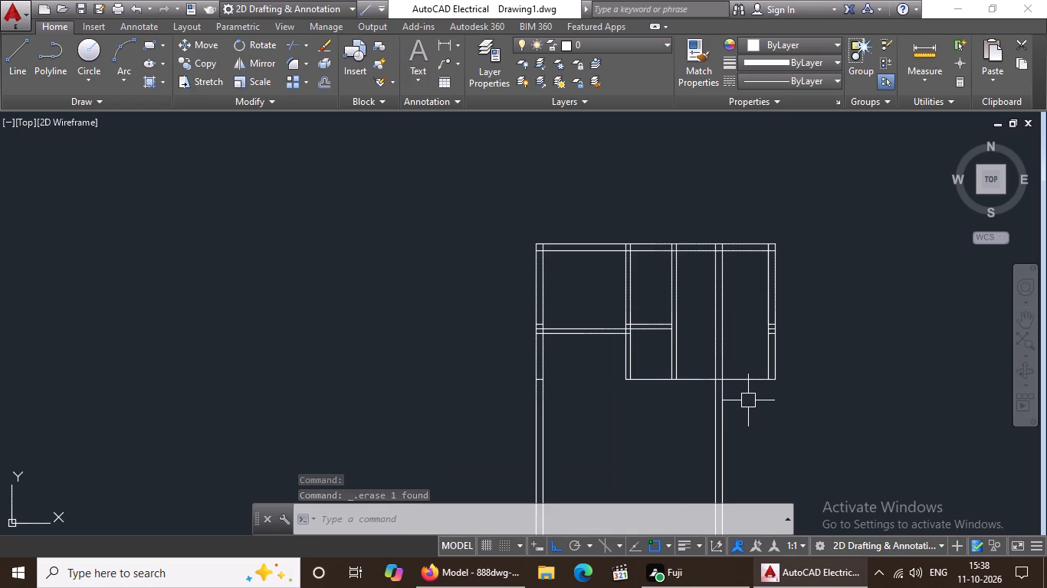
# Offset the horizontal line 14' below the top wall 6" downward to form a partition.
pyautogui.press('Escape')
pyautogui.press('o')
pyautogui.press('Return')
pyautogui.press('6')
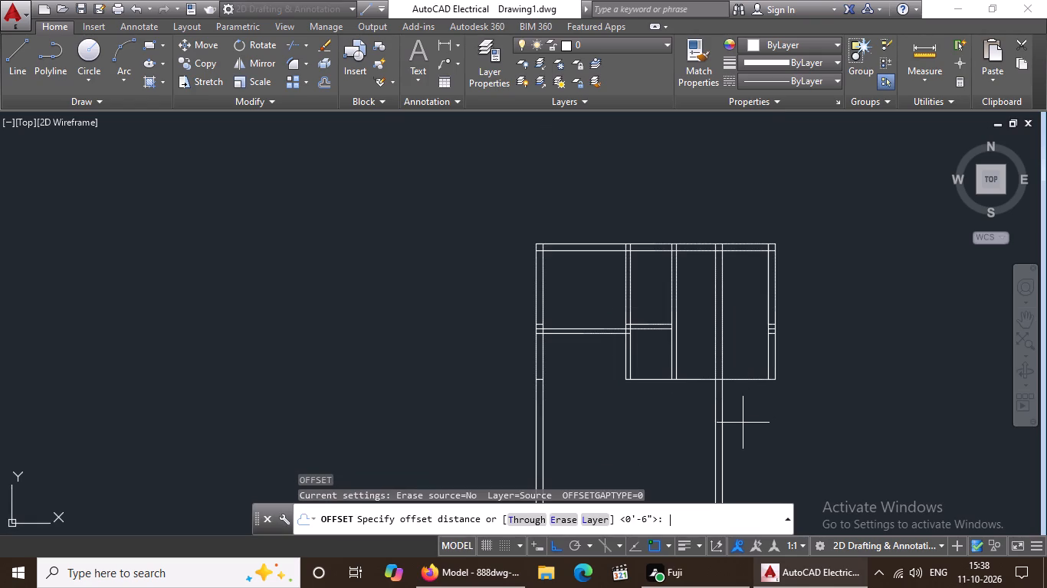
pyautogui.hotkey('shift', '"')
pyautogui.press('Return')
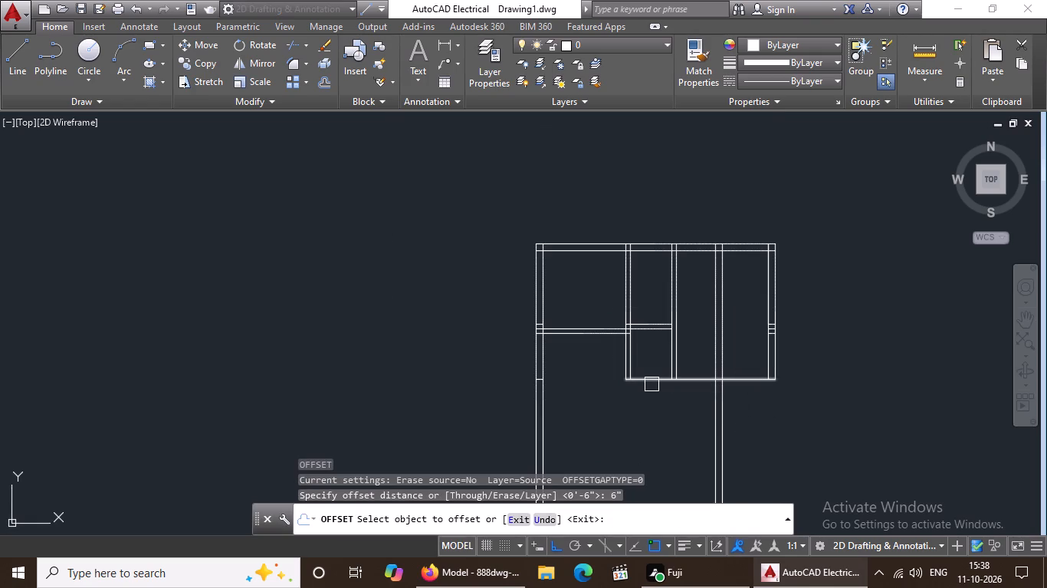
pyautogui.click(655, 382)
pyautogui.click(655, 417)
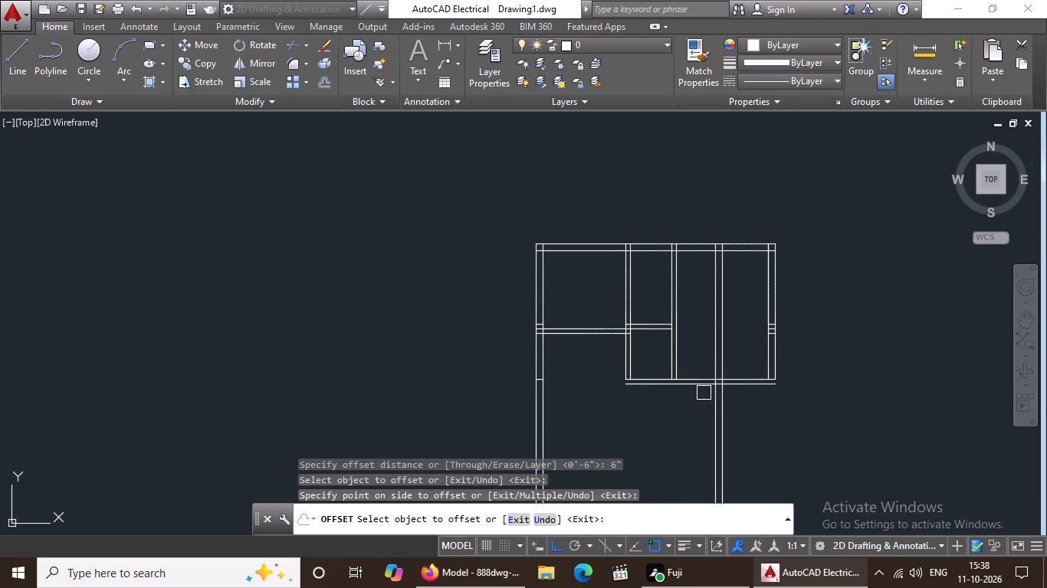
pyautogui.press('Escape')
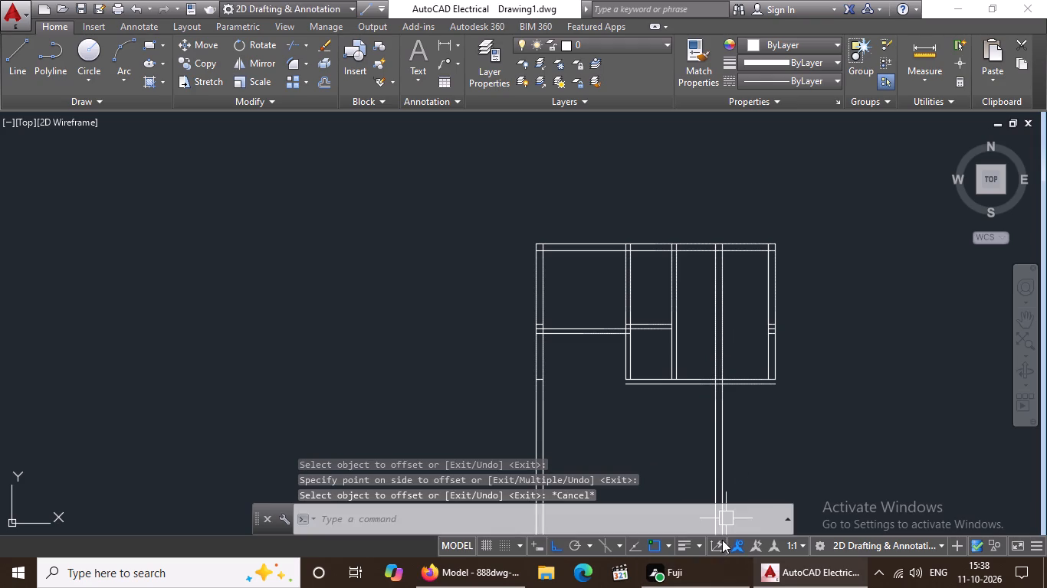
# Trim both lines of the 9" vertical wall where they cross the upper-right room.
pyautogui.write('TR')
pyautogui.press('space')
pyautogui.press('space')
pyautogui.moveTo(758, 324); pyautogui.dragTo(696, 349)
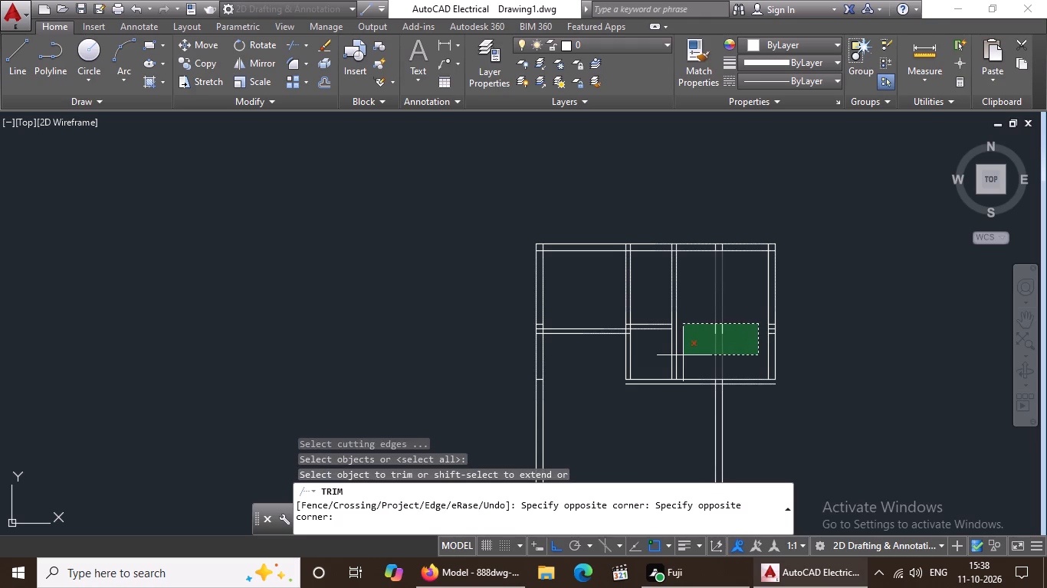
pyautogui.click(692, 351)
pyautogui.press('Escape')
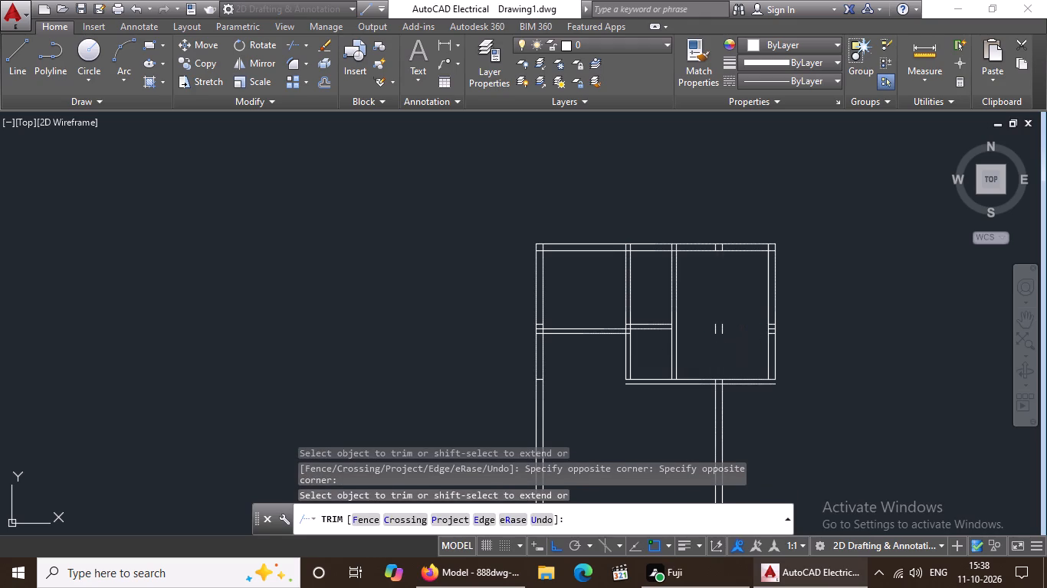
# Erase the two short leftover vertical line pieces inside the upper-right room.
pyautogui.moveTo(705, 315); pyautogui.dragTo(710, 325)
pyautogui.click(735, 360)
pyautogui.press('Delete')
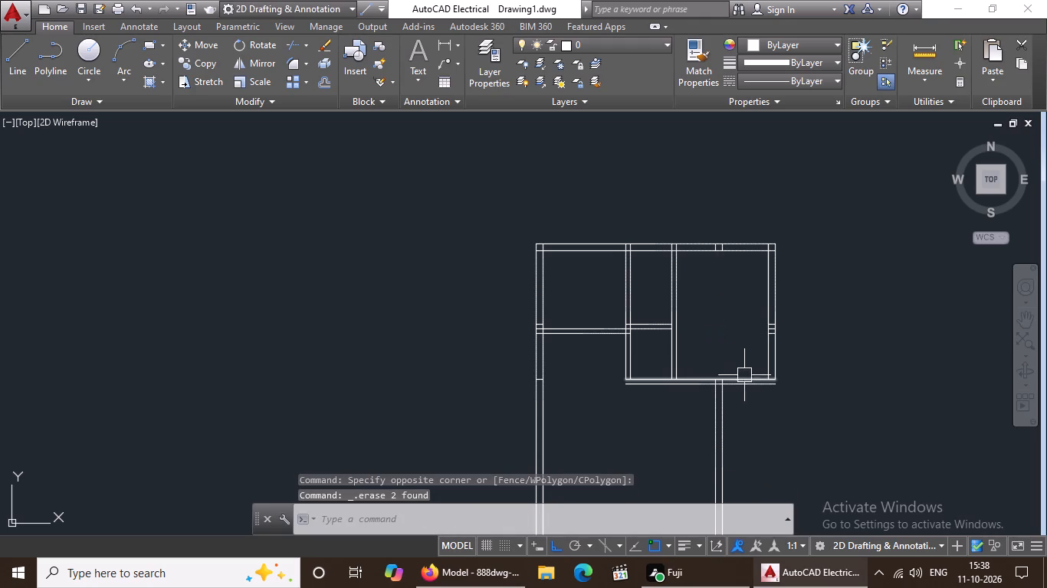
# Offset the lower line of the 6" horizontal partition 6' downward.
pyautogui.scroll(-1, 748, 364)
pyautogui.moveTo(750, 419); pyautogui.dragTo(757, 367, button='middle')
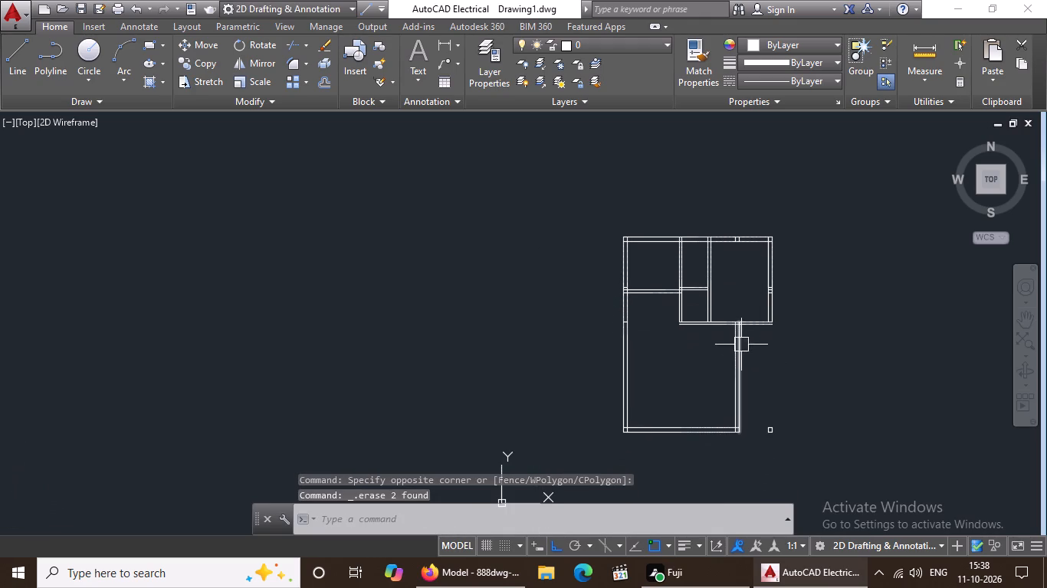
pyautogui.scroll(2, 717, 318)
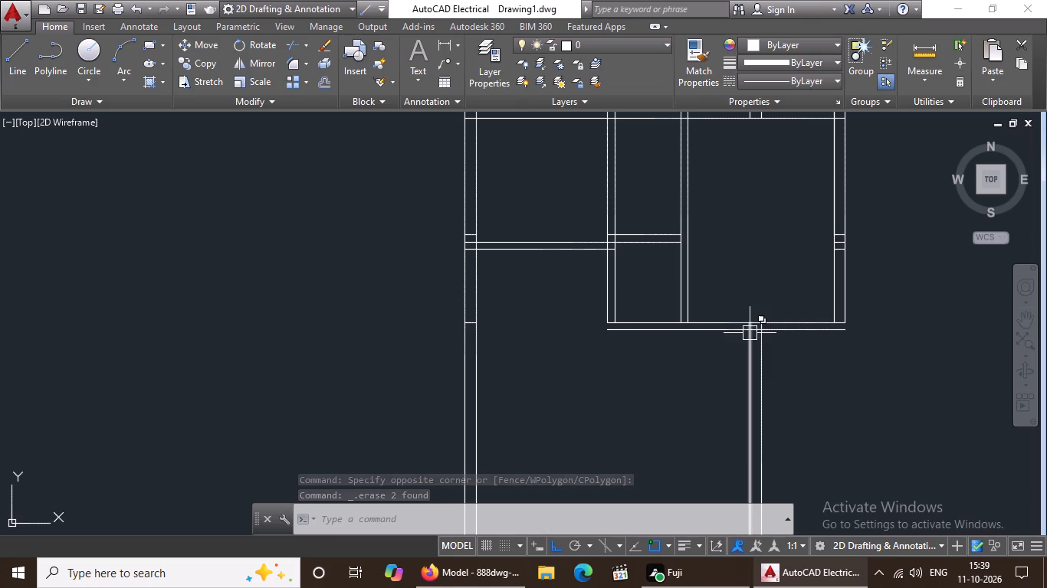
pyautogui.press('Escape')
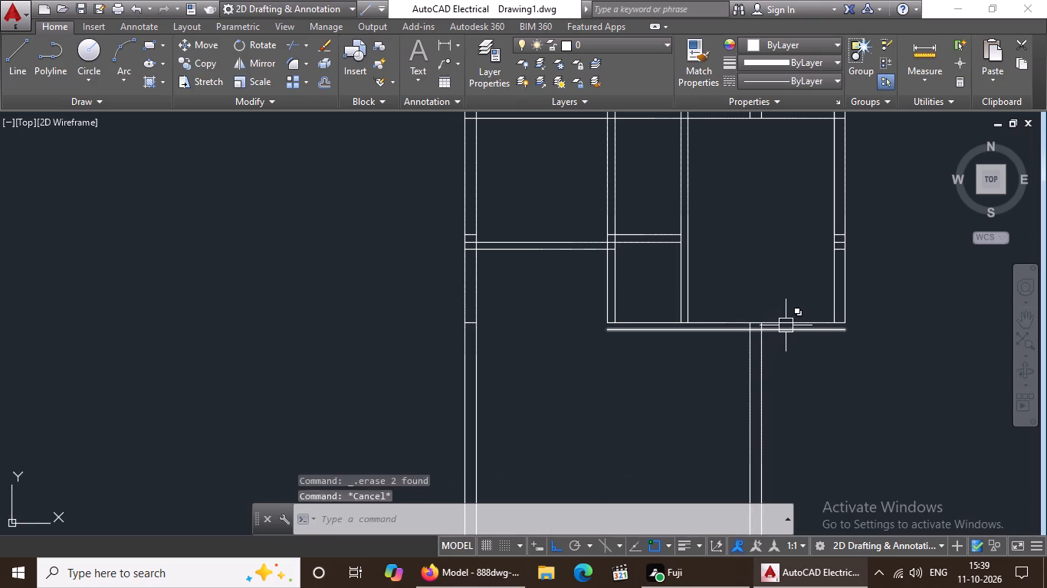
pyautogui.scroll(-1, 812, 382)
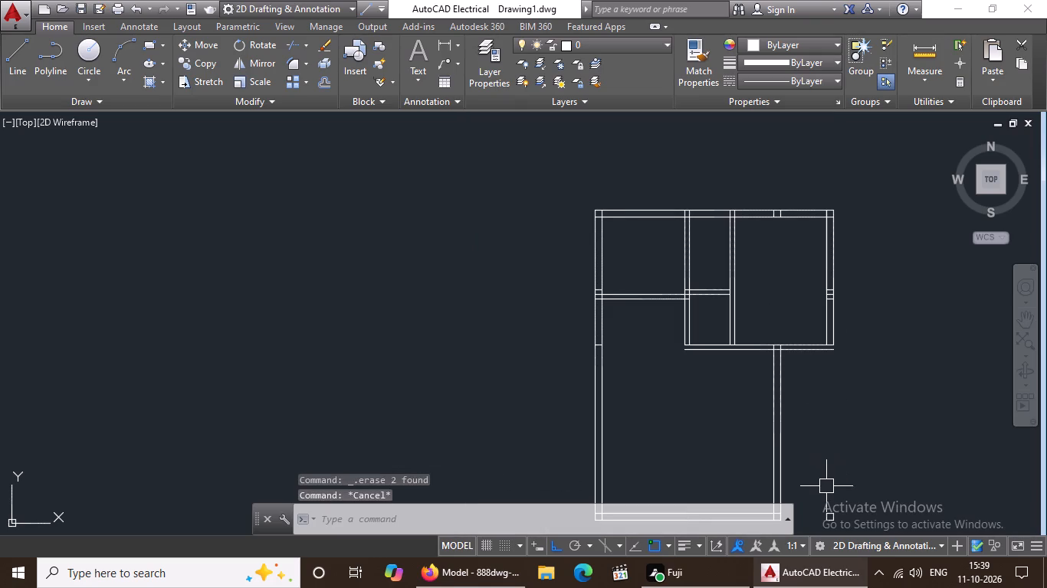
pyautogui.press('o')
pyautogui.press('Return')
pyautogui.press('6')
pyautogui.press("'")
pyautogui.press('Return')
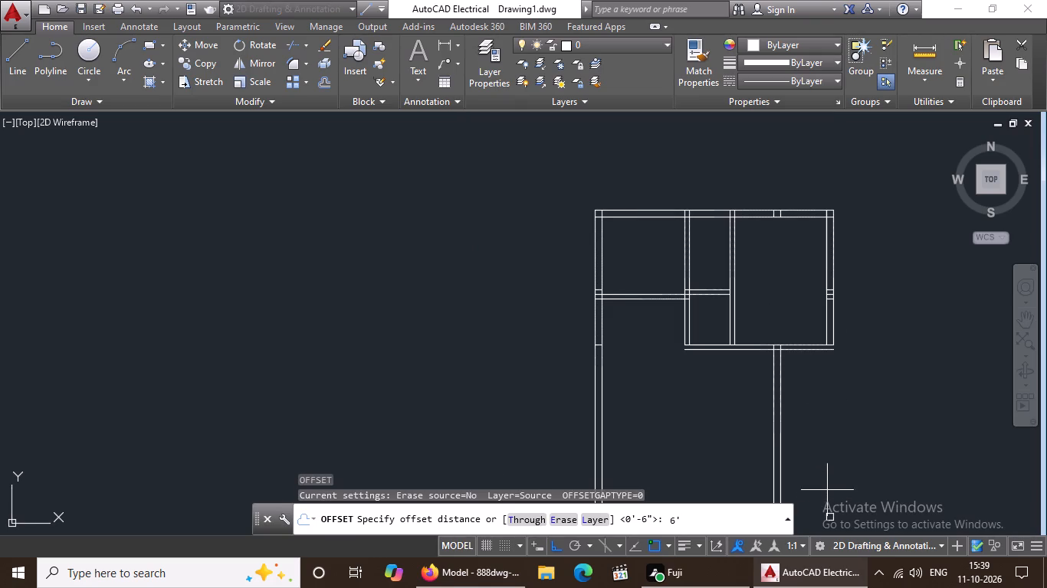
pyautogui.moveTo(818, 354); pyautogui.dragTo(816, 363)
pyautogui.click(816, 433)
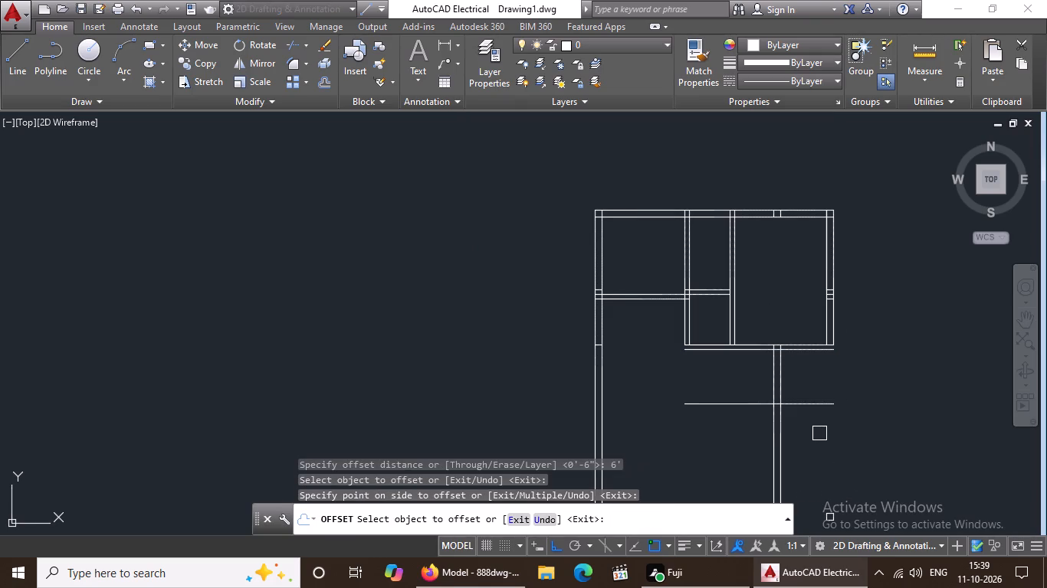
pyautogui.scroll(-2, 826, 427)
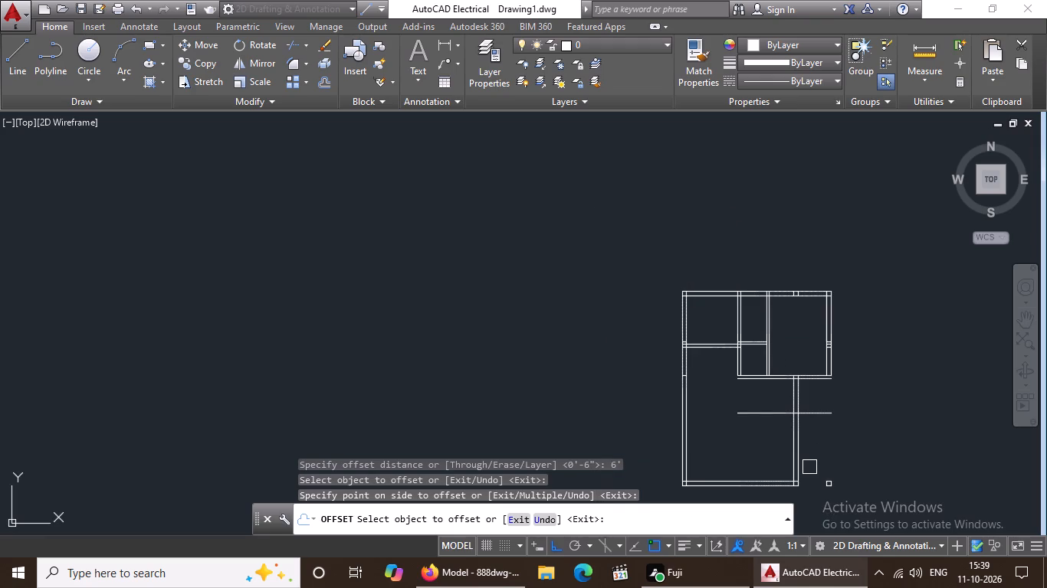
pyautogui.press('Escape')
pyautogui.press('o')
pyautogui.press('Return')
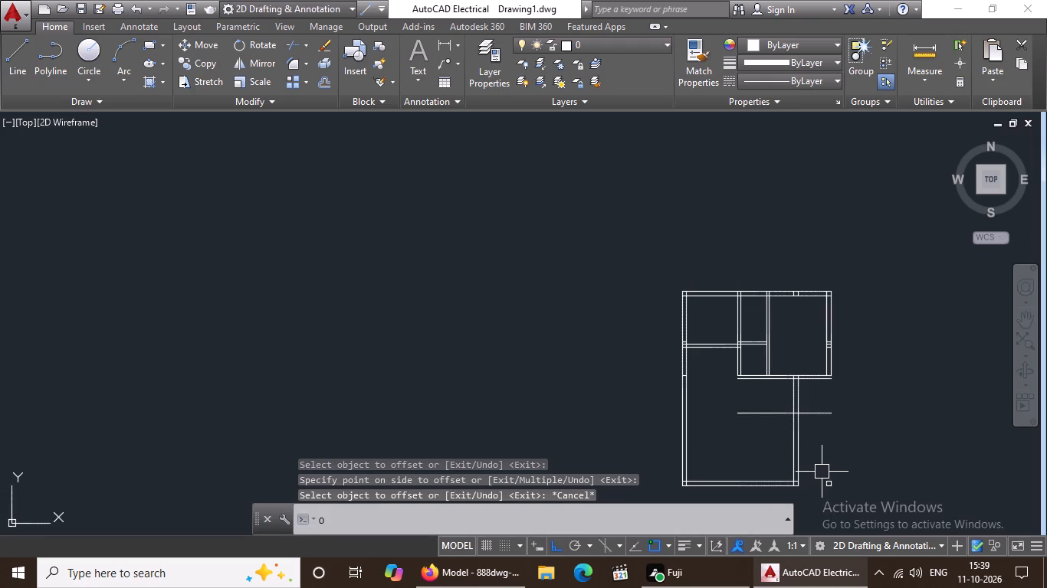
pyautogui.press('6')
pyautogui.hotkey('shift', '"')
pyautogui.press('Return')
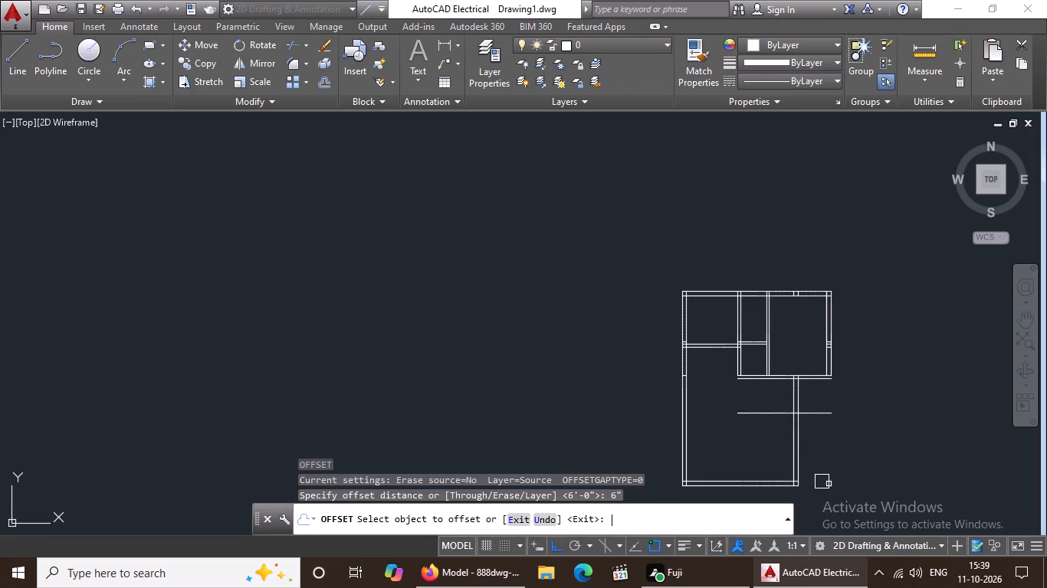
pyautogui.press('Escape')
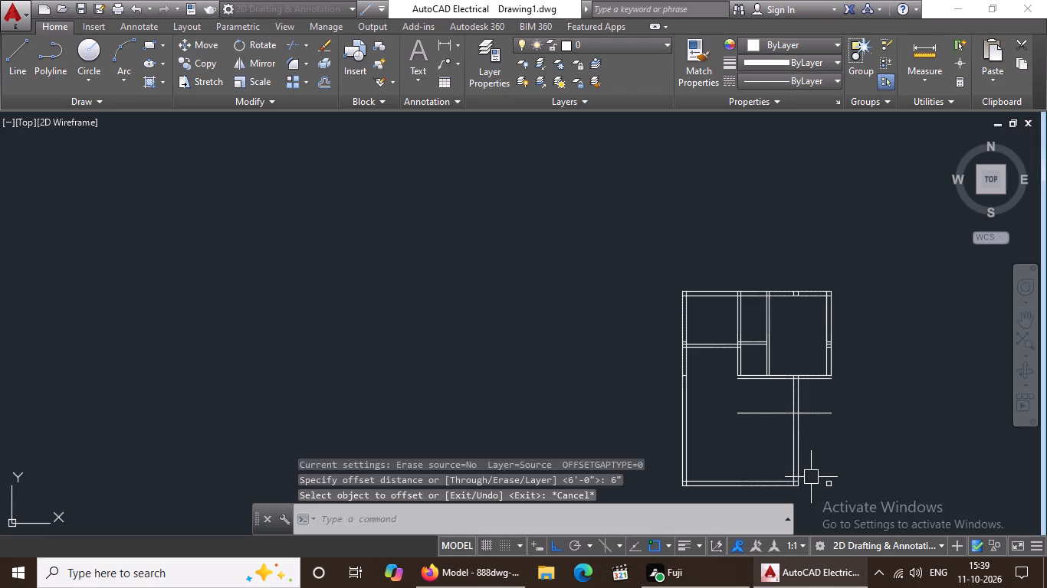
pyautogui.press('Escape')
# Extend both lines of the right outer wall down to the horizontal line 6' below the 6" partition.
pyautogui.write('EX')
pyautogui.press('space')
pyautogui.press('space')
pyautogui.scroll(1, 841, 367)
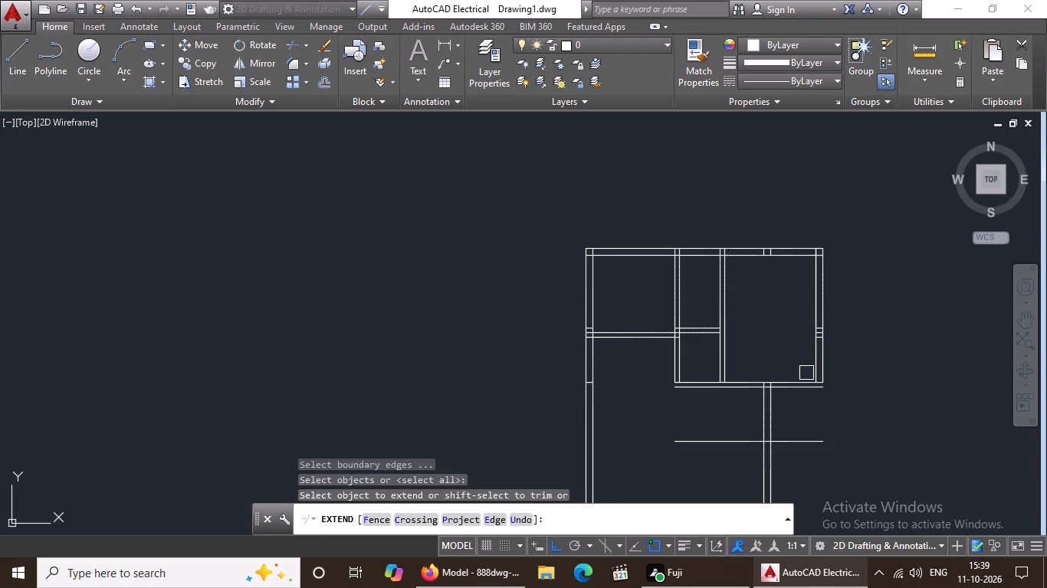
pyautogui.click(814, 368)
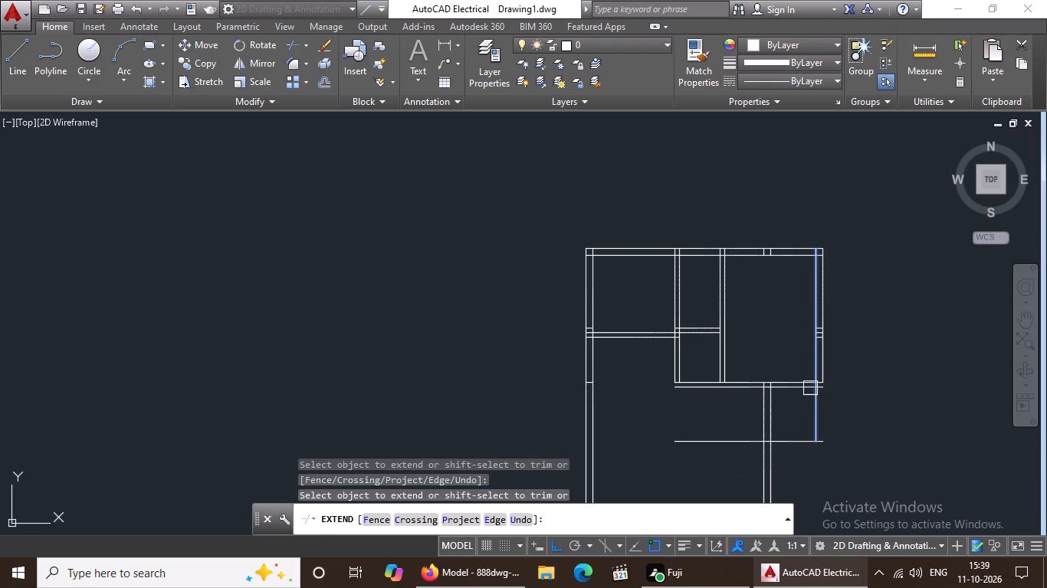
pyautogui.click(812, 370)
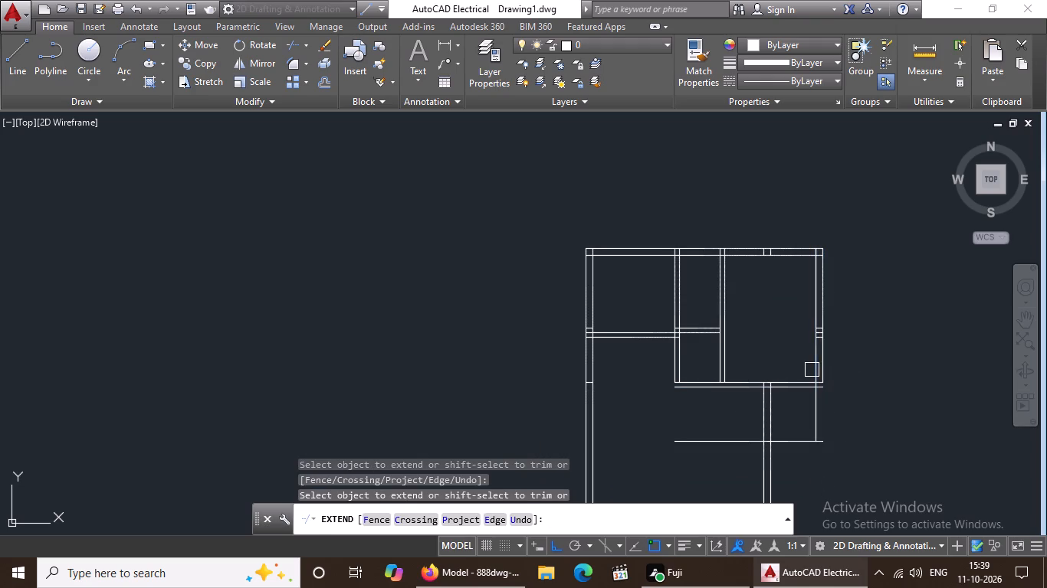
pyautogui.click(828, 368)
pyautogui.click(824, 383)
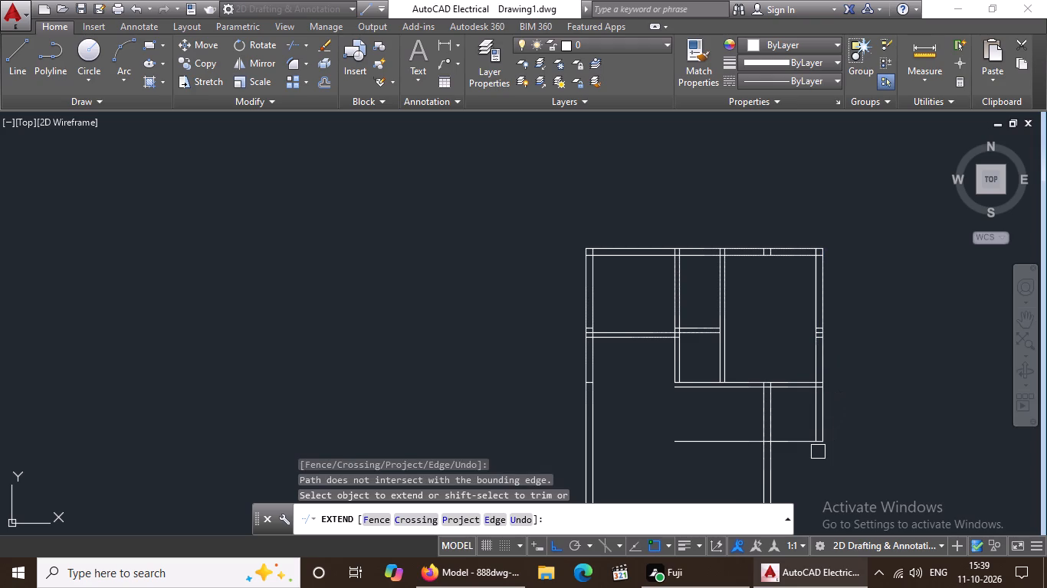
pyautogui.press('Escape')
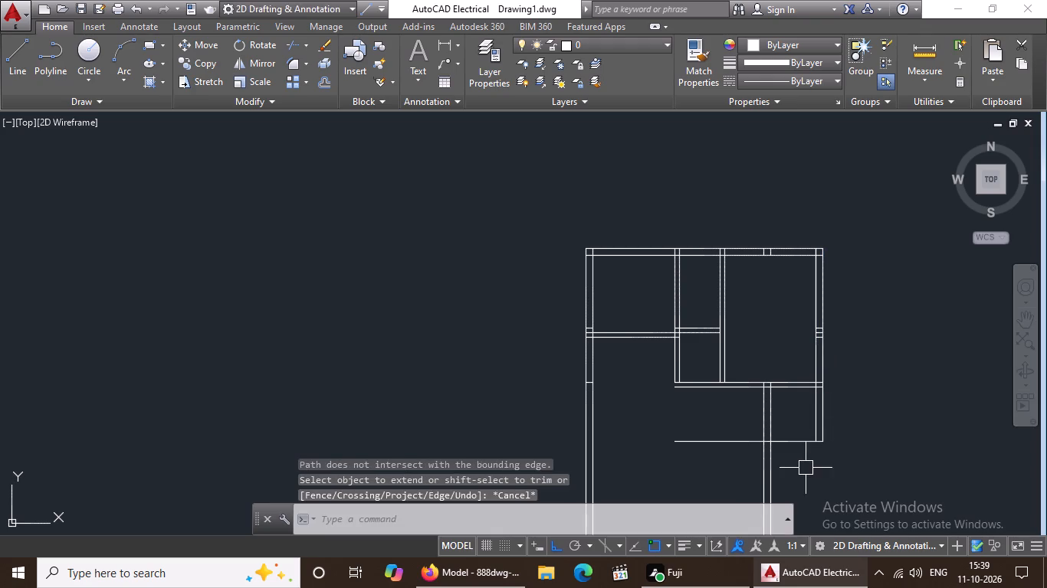
# Offset the horizontal line 6' below the partition 9" downward to form an outer wall.
pyautogui.scroll(-2, 812, 434)
pyautogui.moveTo(812, 466); pyautogui.dragTo(799, 382, button='middle')
pyautogui.scroll(1, 812, 461)
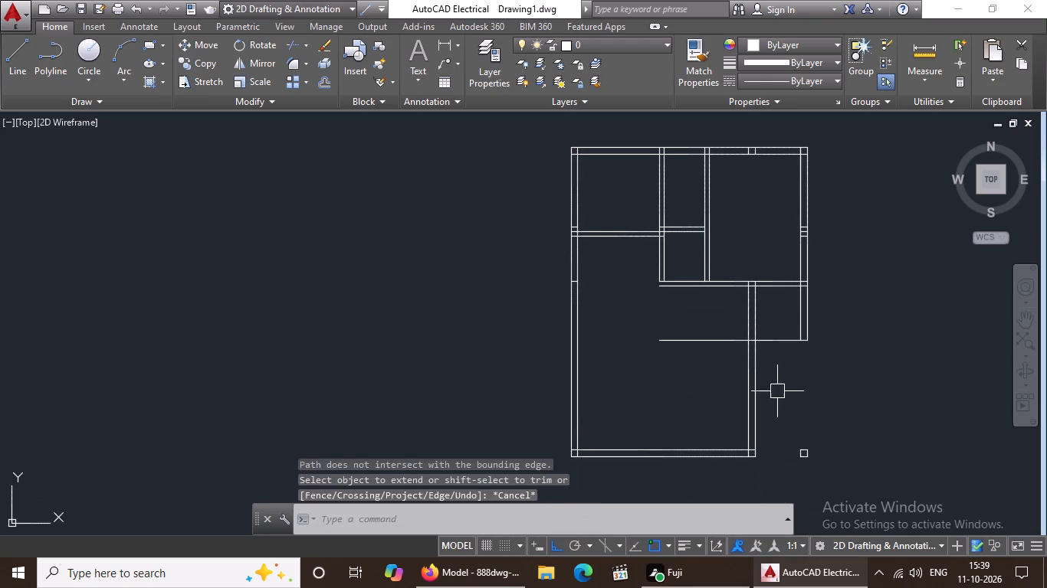
pyautogui.press('Escape')
pyautogui.press('o')
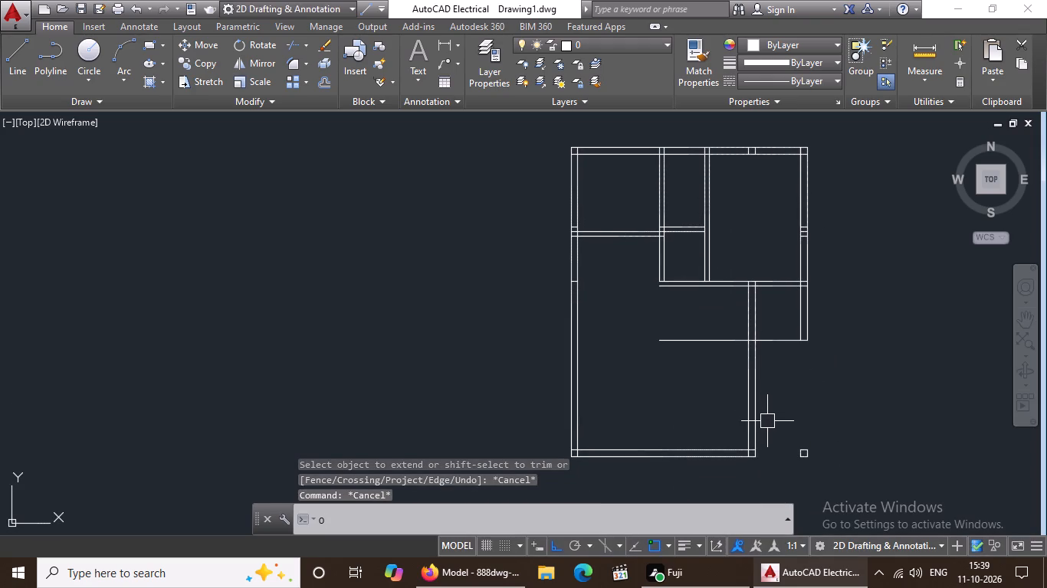
pyautogui.press('Return')
pyautogui.press('9')
pyautogui.hotkey('shift', '"')
pyautogui.press('Return')
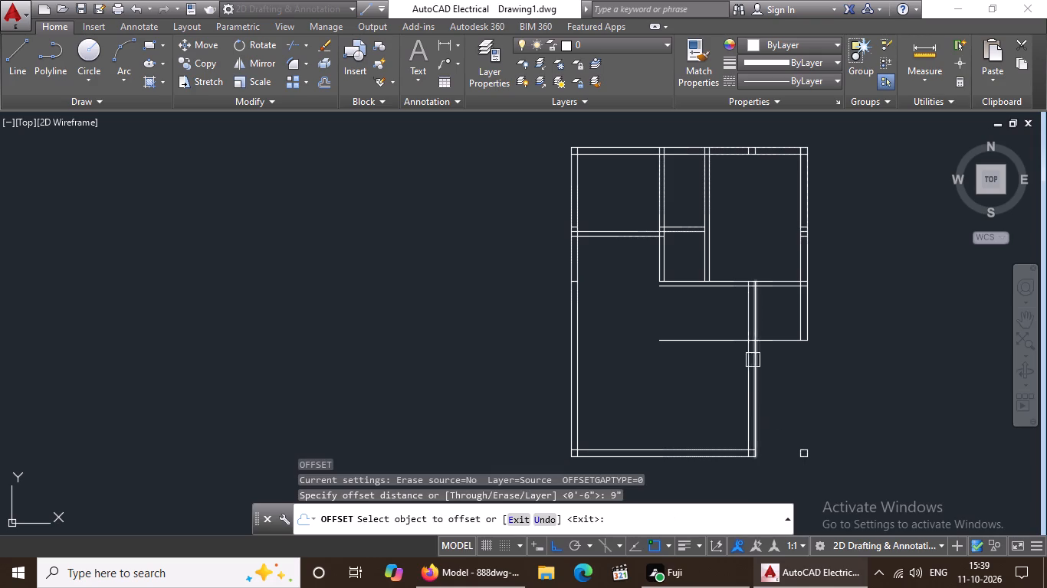
pyautogui.click(780, 344)
pyautogui.click(781, 385)
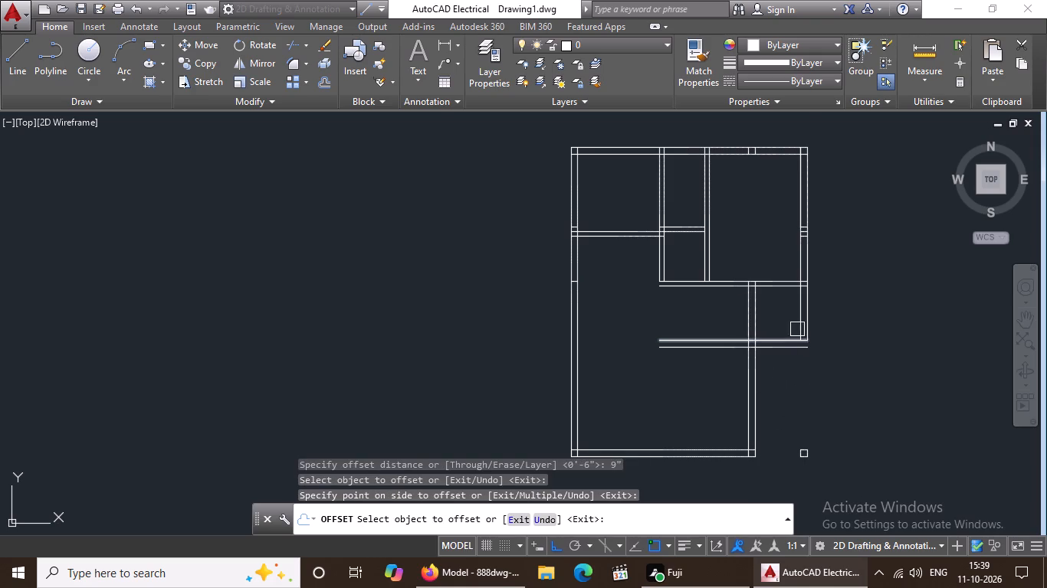
pyautogui.scroll(1, 805, 328)
pyautogui.press('Escape')
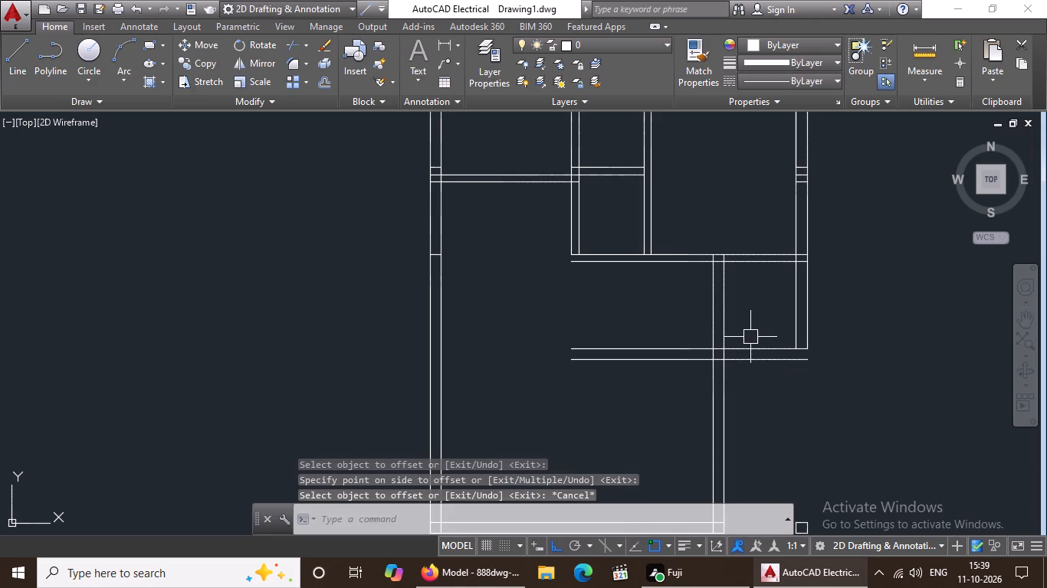
# Trim both lines of the 9" vertical wall between the 6" partition and the new 9" horizontal wall.
pyautogui.press('t')
pyautogui.write('R')
pyautogui.press('space')
pyautogui.press('space')
pyautogui.click(758, 298)
pyautogui.click(655, 325)
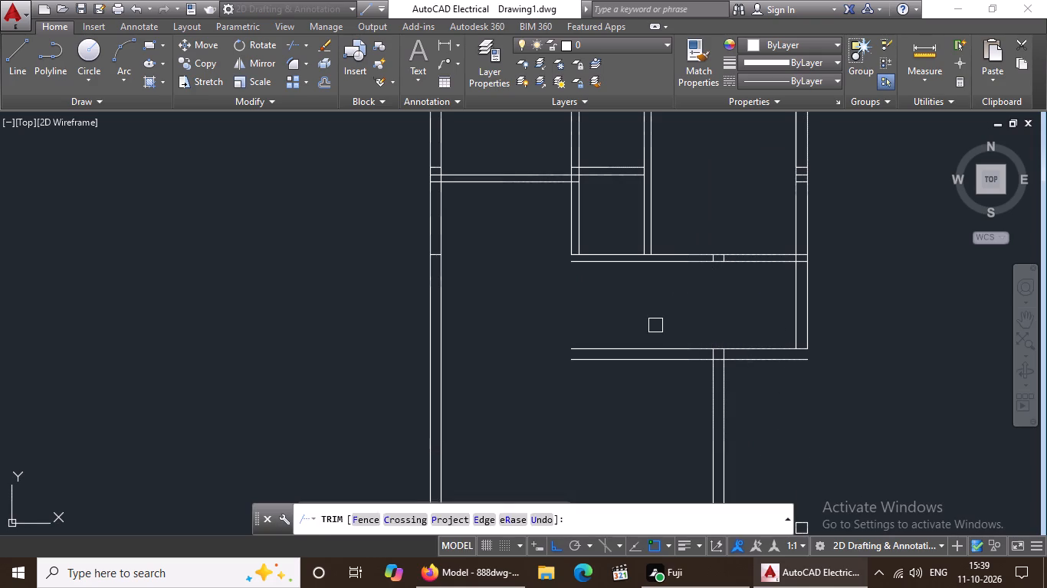
pyautogui.scroll(-2, 757, 335)
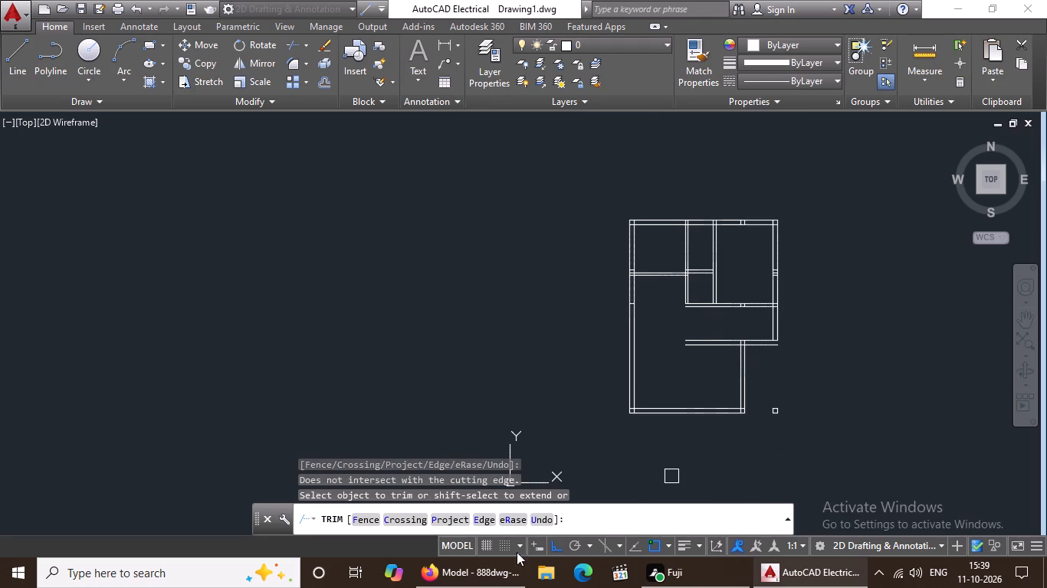
pyautogui.scroll(-2, 596, 482)
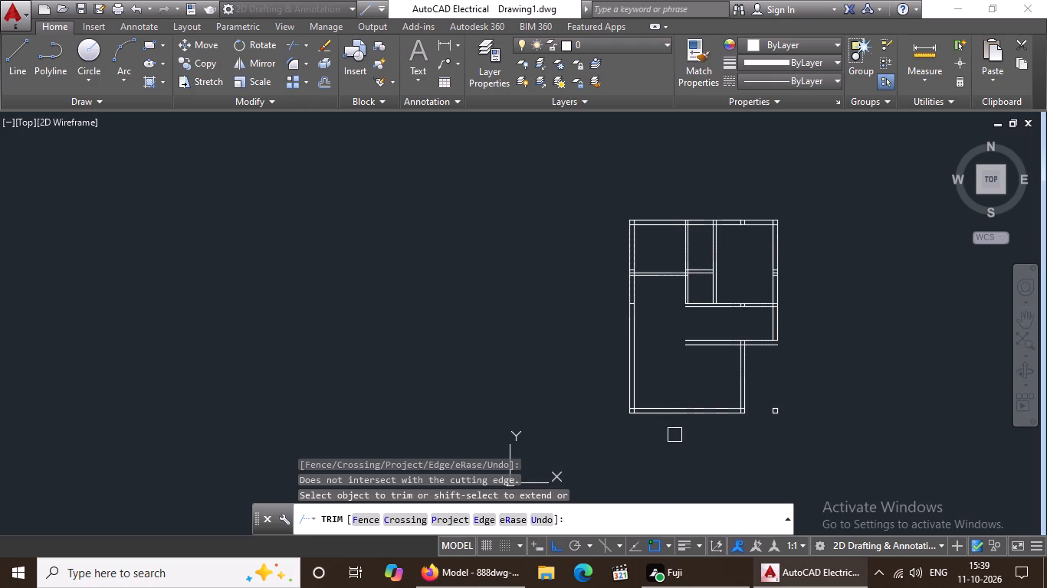
pyautogui.scroll(1, 633, 388)
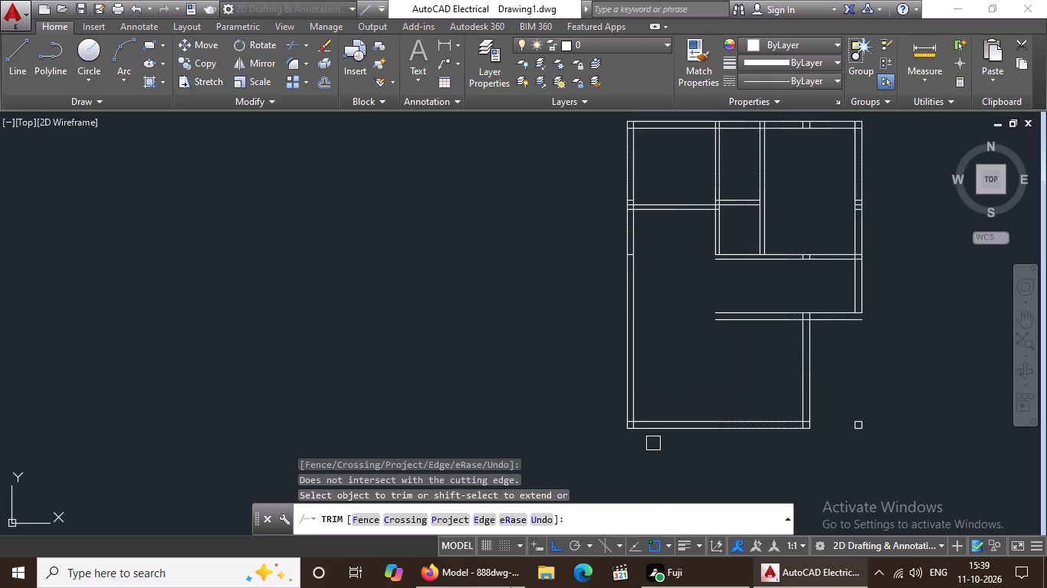
pyautogui.press('Escape')
# Trim the overlapping inner wall lines at the two bottom corners of the plan's lower room.
pyautogui.scroll(2, 668, 472)
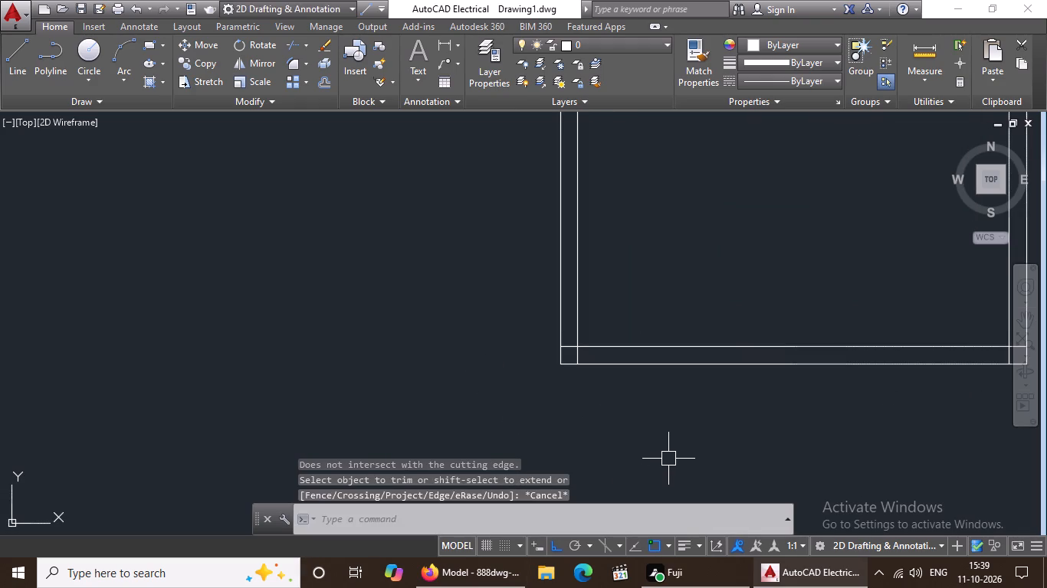
pyautogui.press('Escape')
pyautogui.write('TR')
pyautogui.press('space')
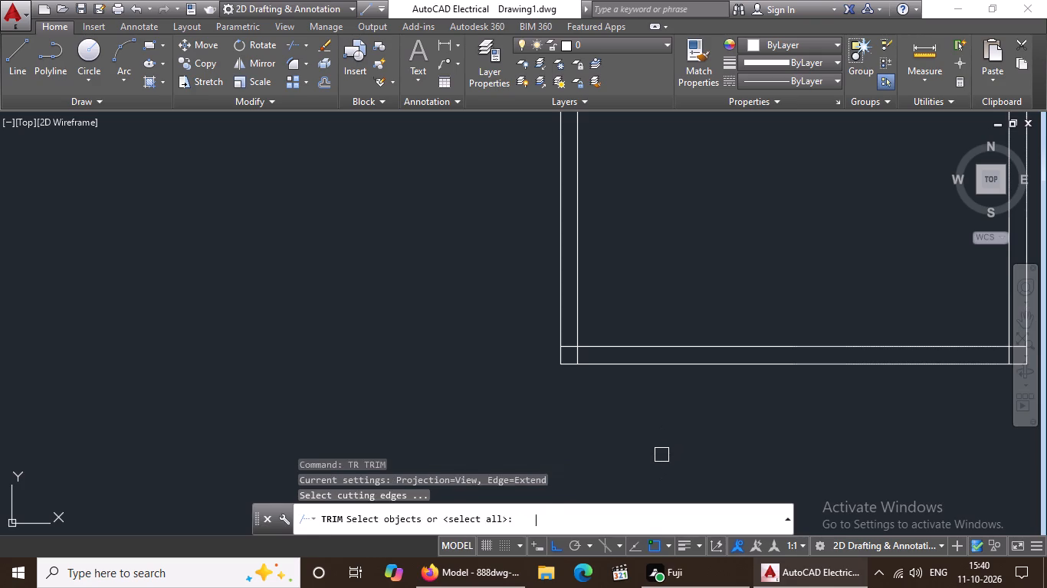
pyautogui.press('space')
pyautogui.scroll(1, 589, 381)
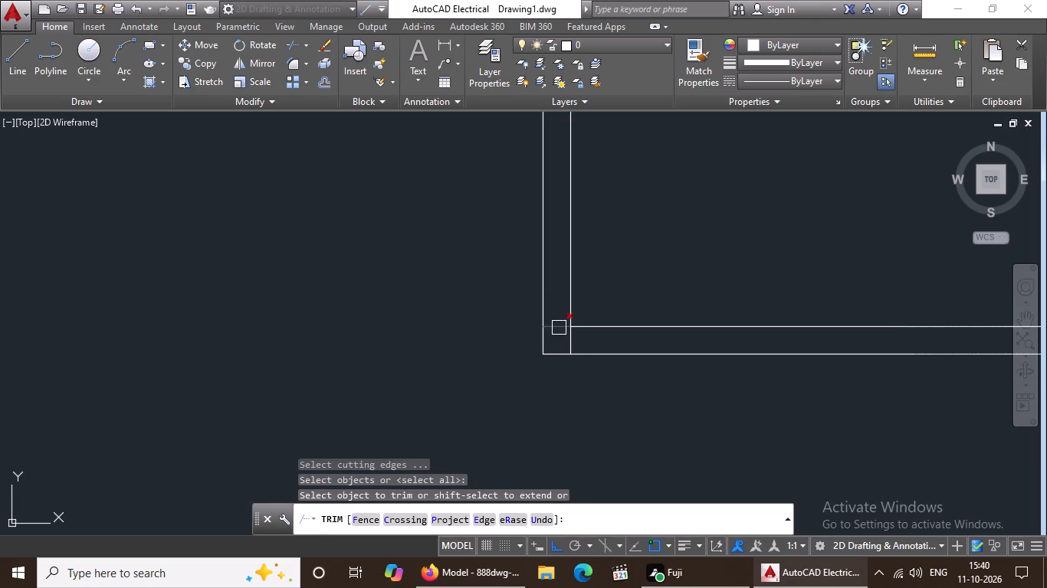
pyautogui.click(560, 327)
pyautogui.click(569, 340)
pyautogui.scroll(-3, 586, 340)
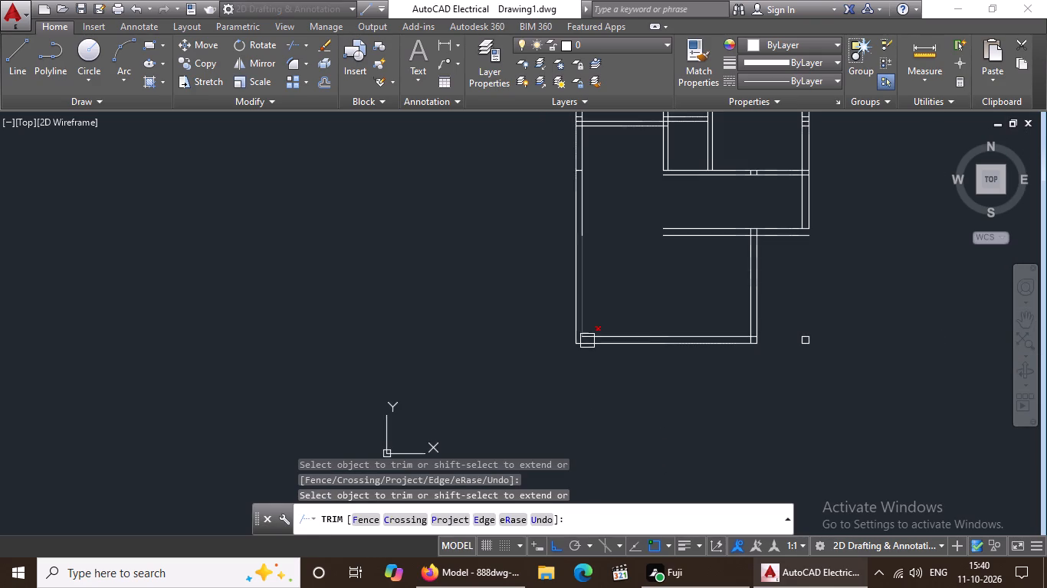
pyautogui.scroll(5, 749, 330)
pyautogui.click(744, 354)
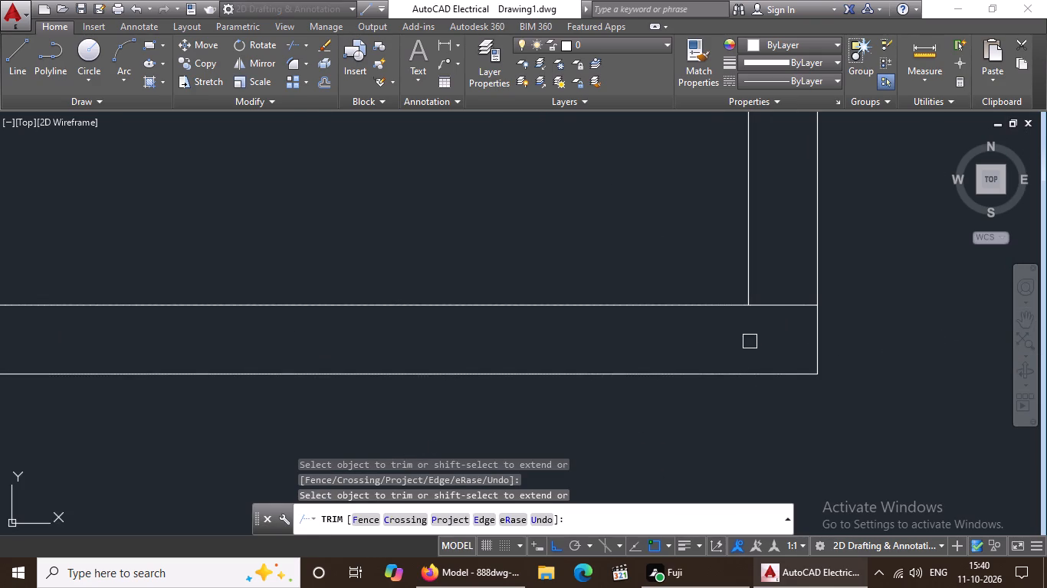
pyautogui.click(770, 305)
pyautogui.scroll(-6, 770, 305)
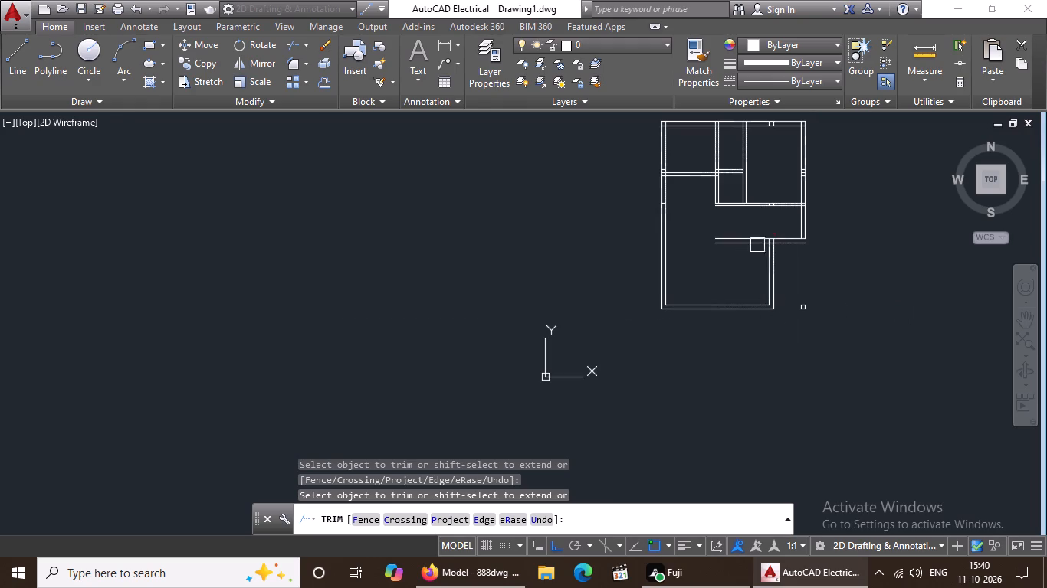
# Trim the crossing lines where the new 9" horizontal wall meets the lower vertical wall and the right outer wall.
pyautogui.moveTo(772, 259); pyautogui.dragTo(757, 345, button='middle')
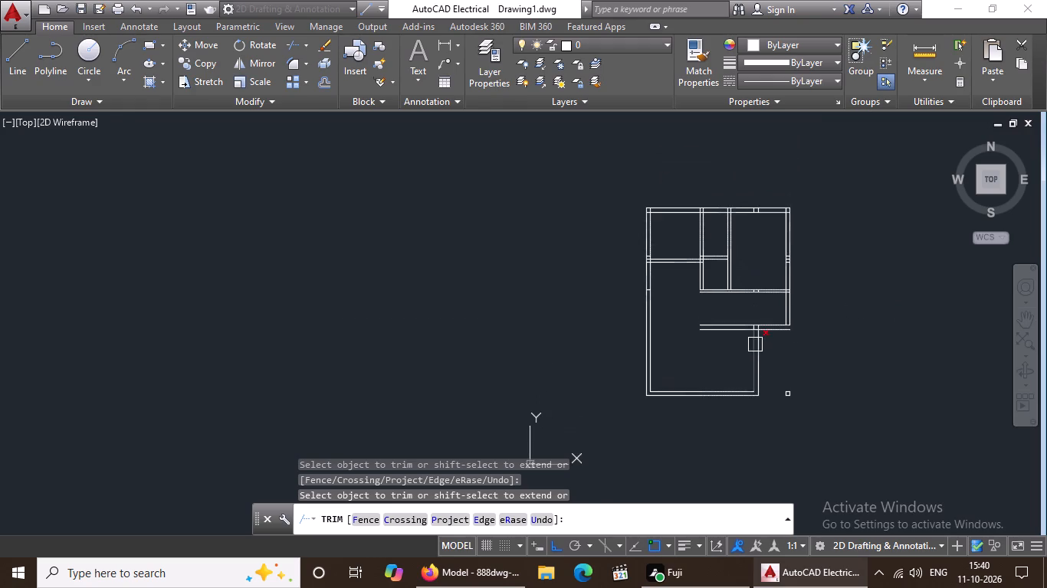
pyautogui.scroll(2, 756, 315)
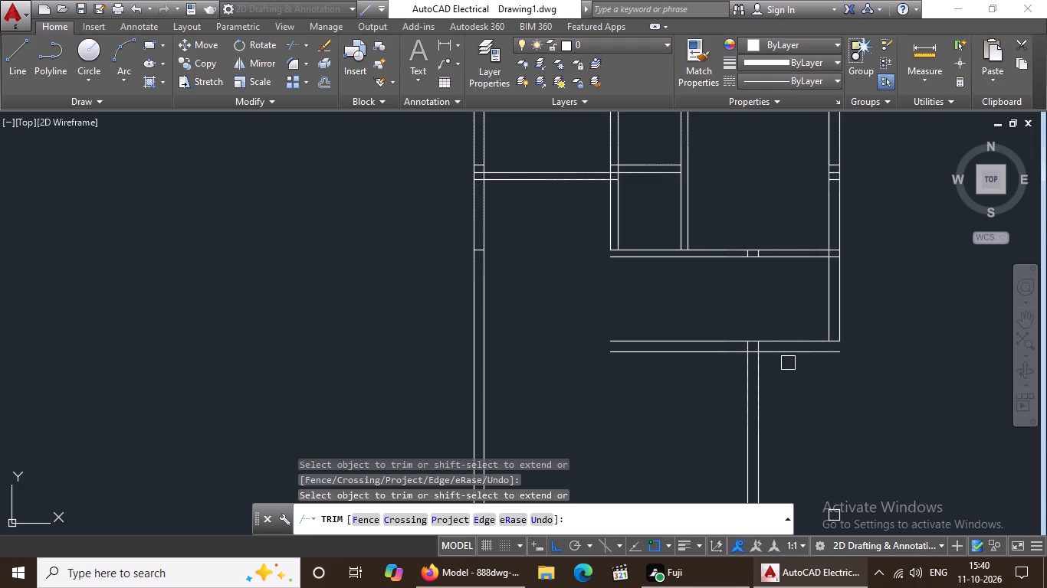
pyautogui.scroll(2, 766, 361)
pyautogui.click(728, 338)
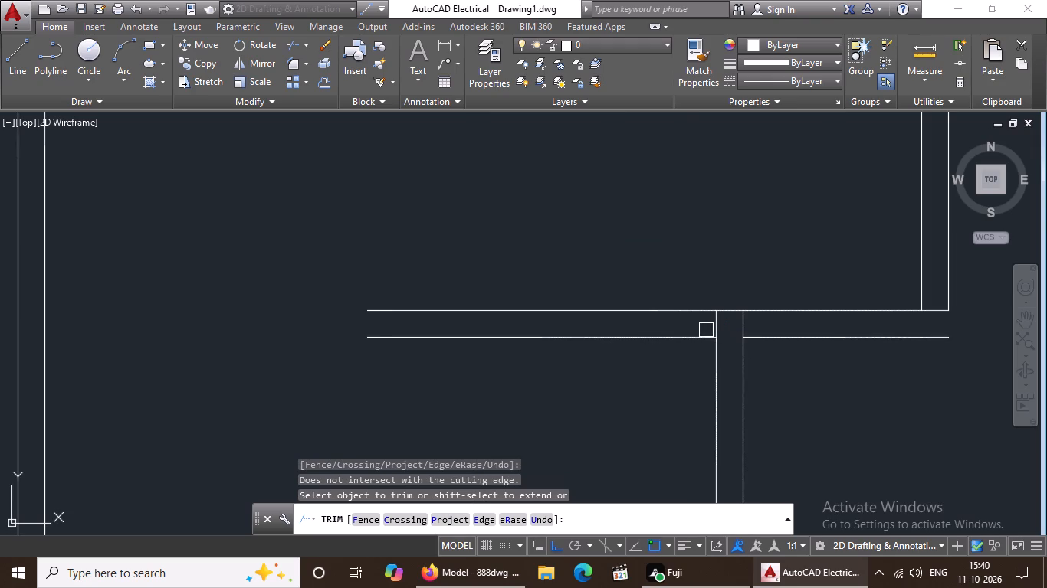
pyautogui.click(717, 325)
pyautogui.click(747, 328)
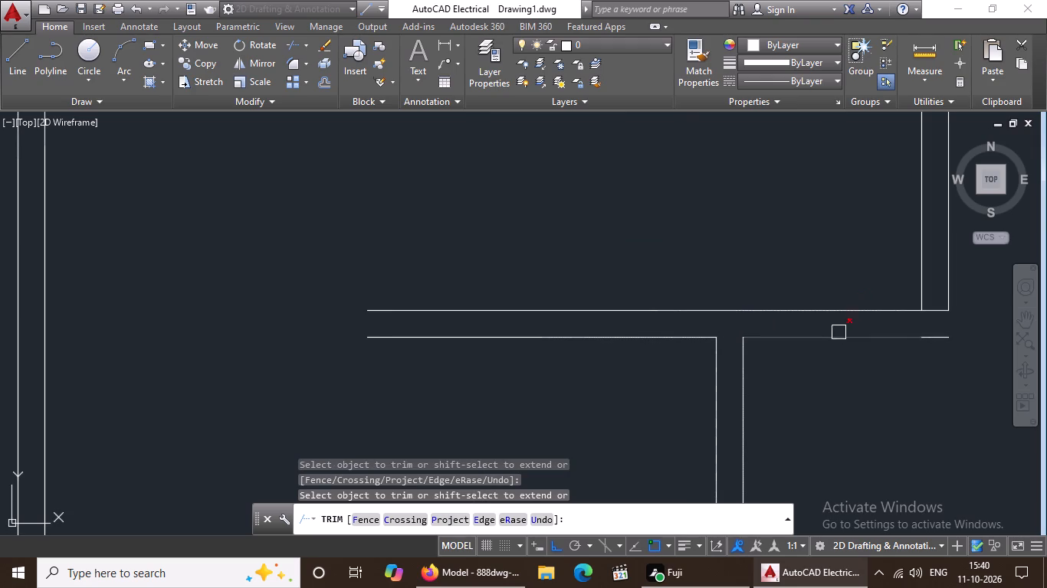
pyautogui.scroll(2, 909, 313)
pyautogui.click(965, 313)
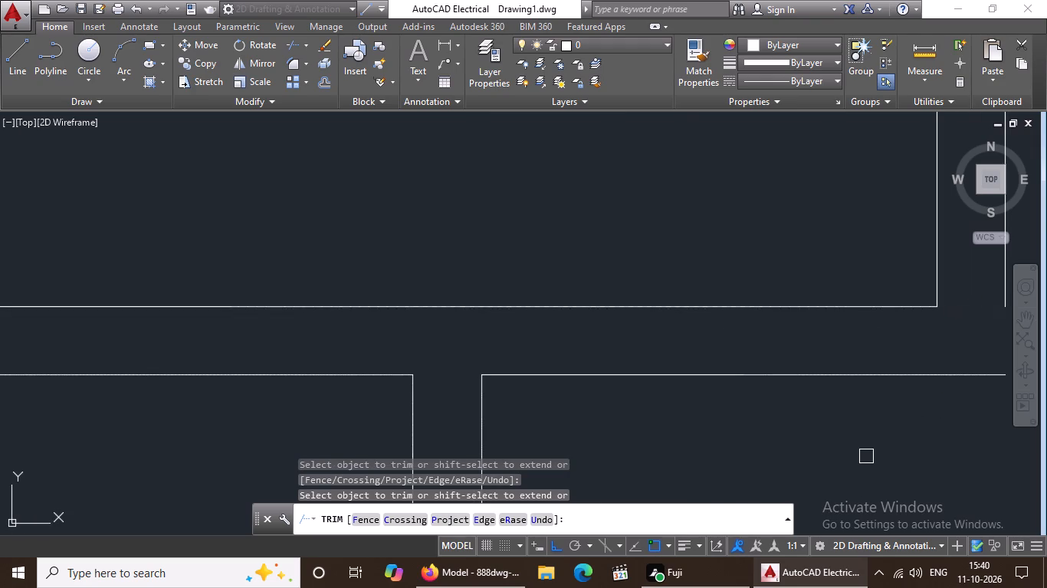
pyautogui.press('Escape')
# Extend the right wall's outer line down to the lower line of the 9" horizontal wall, closing the corner.
pyautogui.press('e')
pyautogui.write('X')
pyautogui.press('space')
pyautogui.press('space')
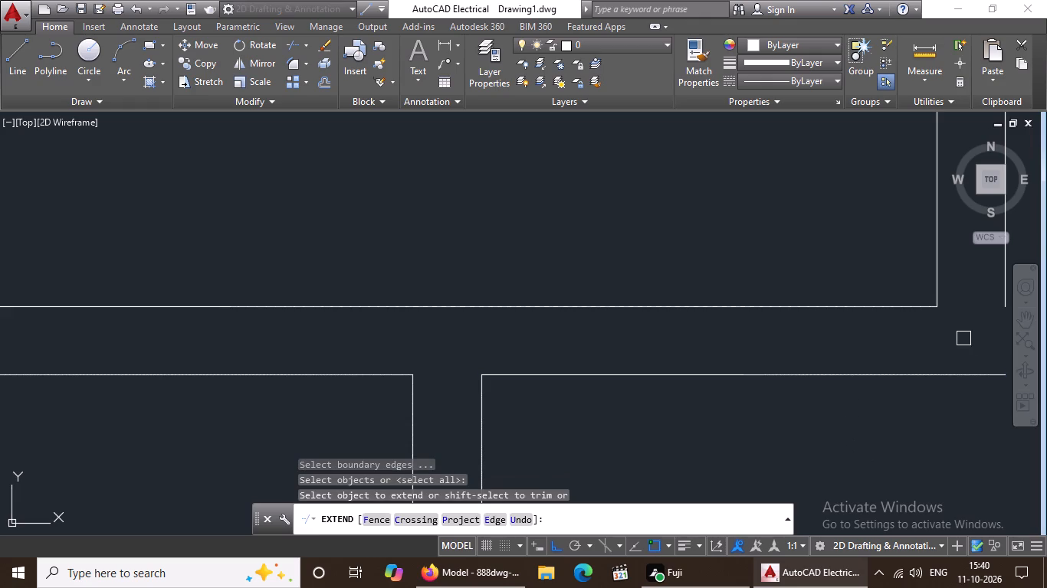
pyautogui.scroll(-2, 966, 338)
pyautogui.click(980, 323)
pyautogui.scroll(-3, 980, 323)
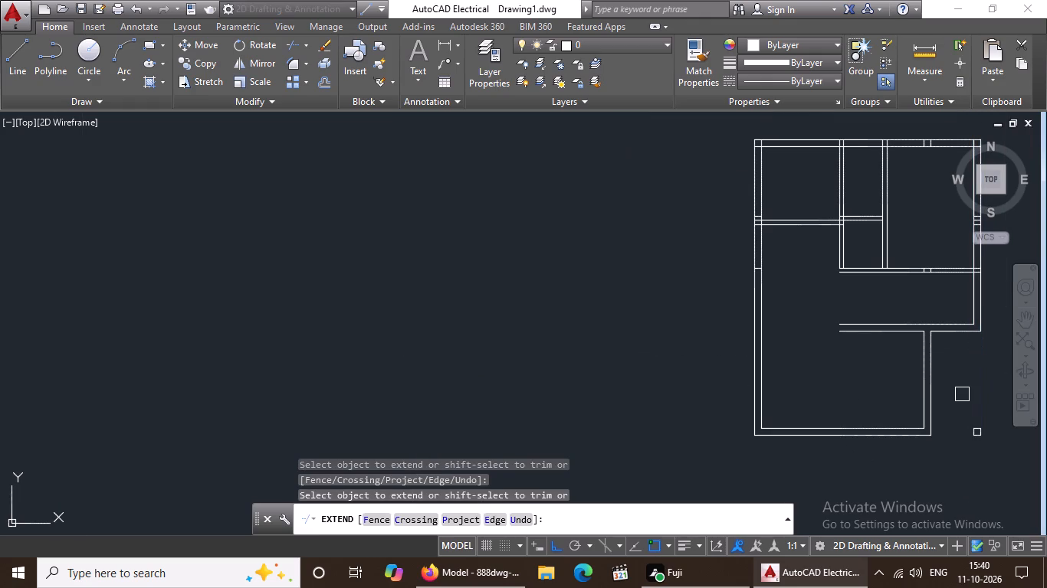
# Extend both lines of the 6" vertical partition beside the upper-right room down to the lower line of the 9" horizontal wall.
pyautogui.moveTo(961, 395); pyautogui.dragTo(891, 416, button='middle')
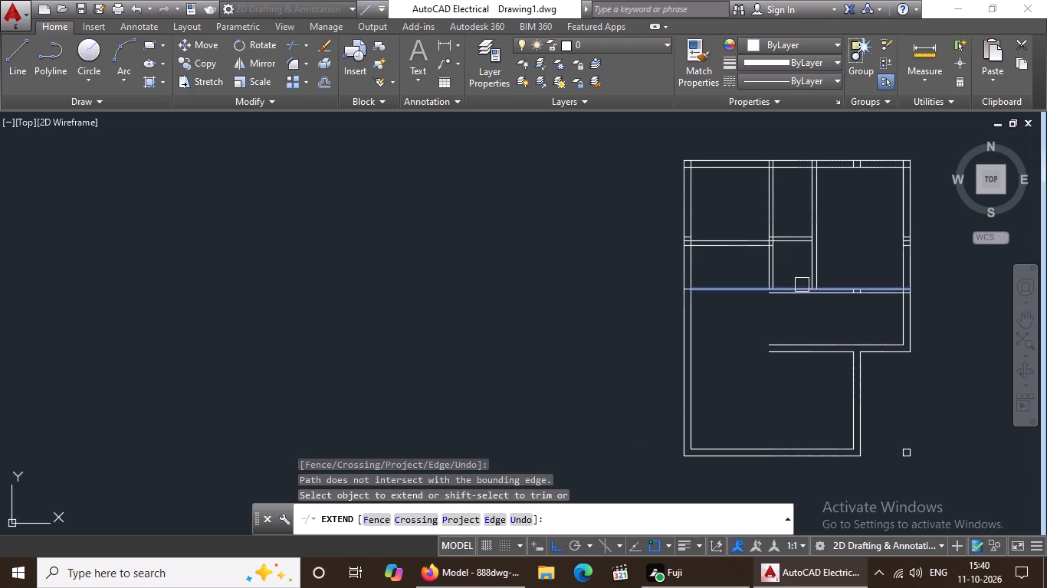
pyautogui.scroll(1, 814, 284)
pyautogui.click(819, 280)
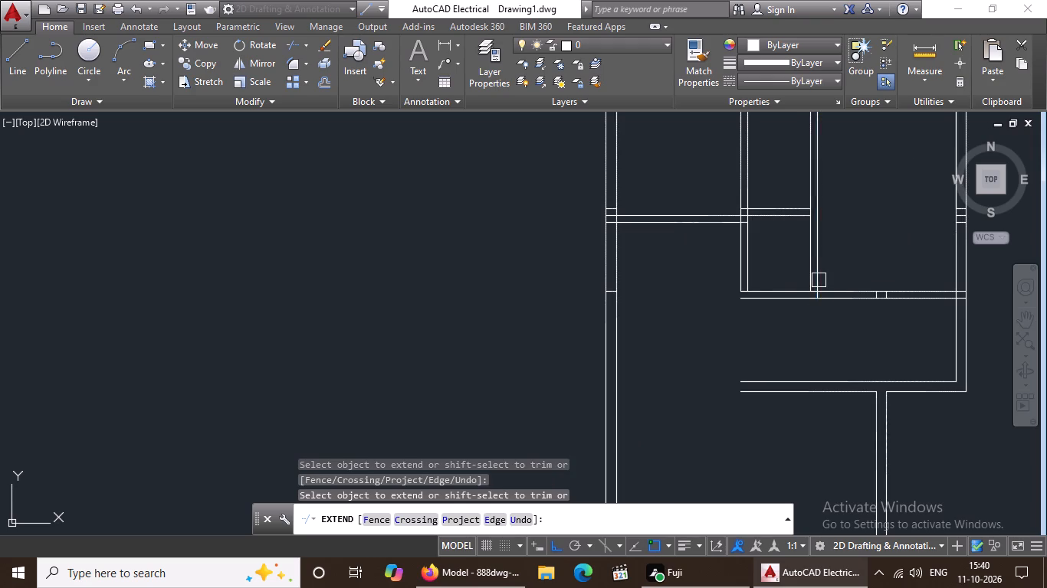
pyautogui.click(819, 316)
pyautogui.click(814, 358)
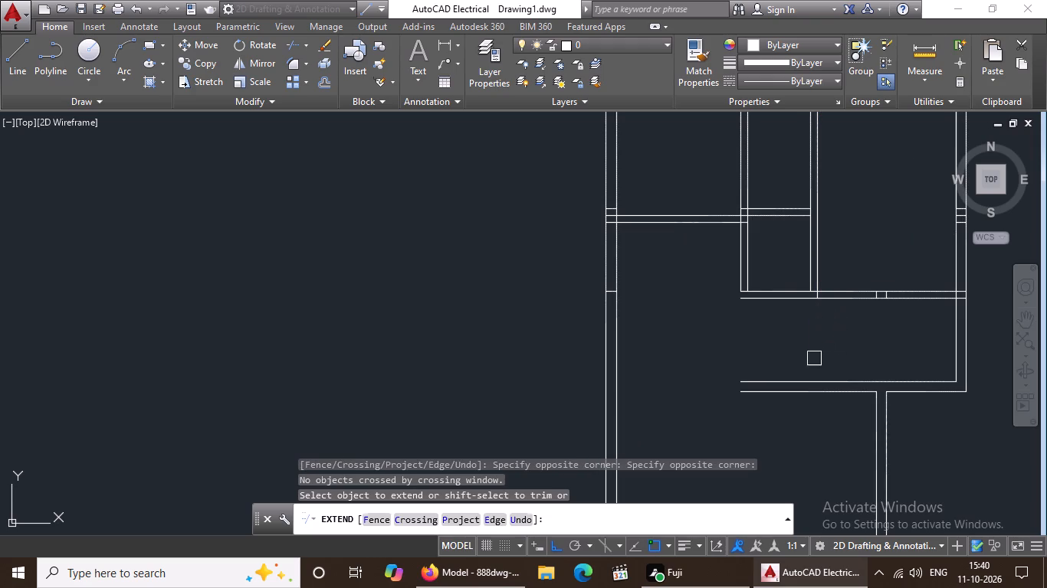
pyautogui.click(814, 276)
pyautogui.click(809, 276)
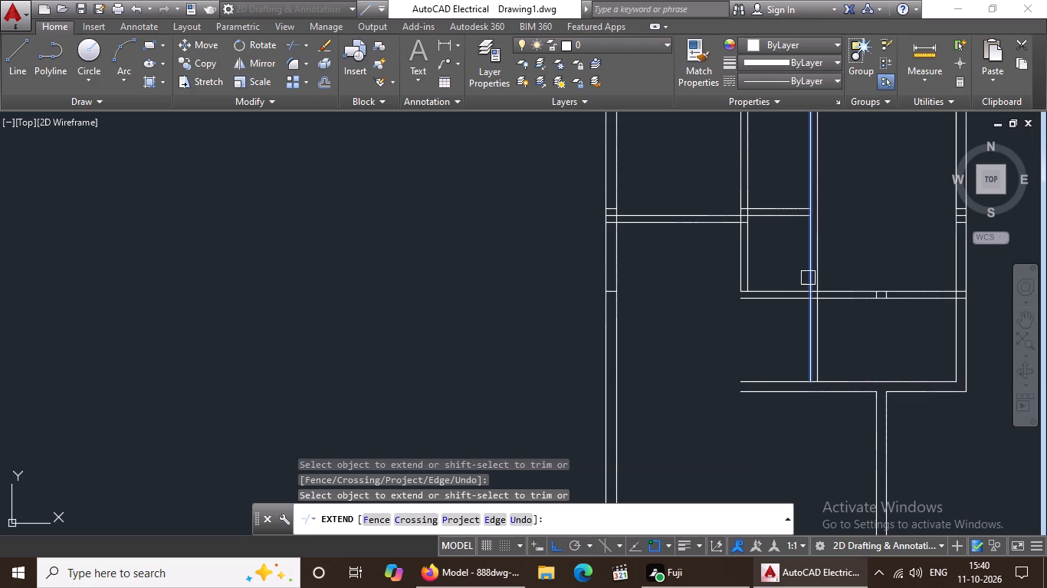
pyautogui.click(808, 293)
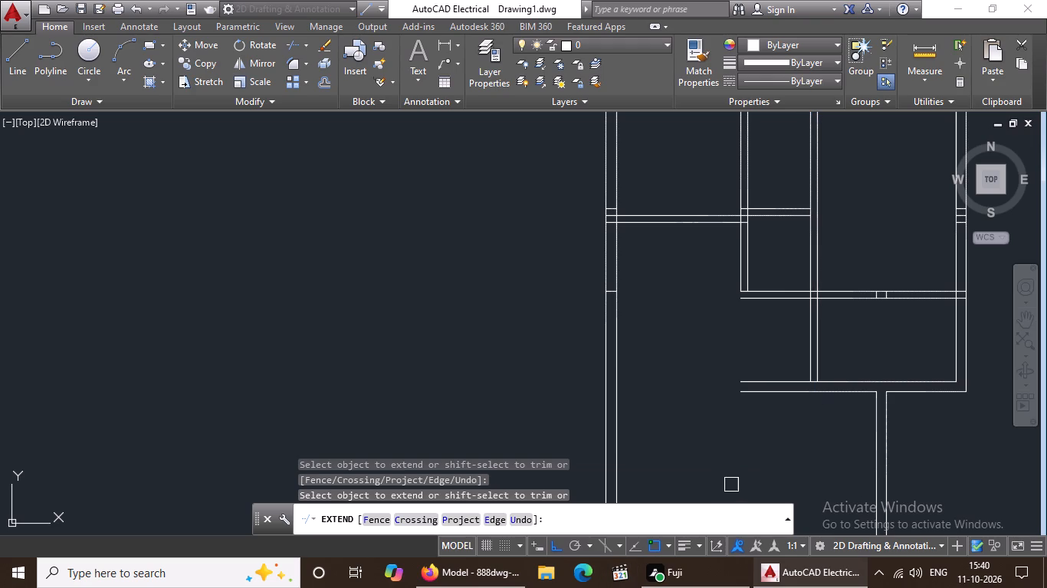
pyautogui.scroll(2, 759, 445)
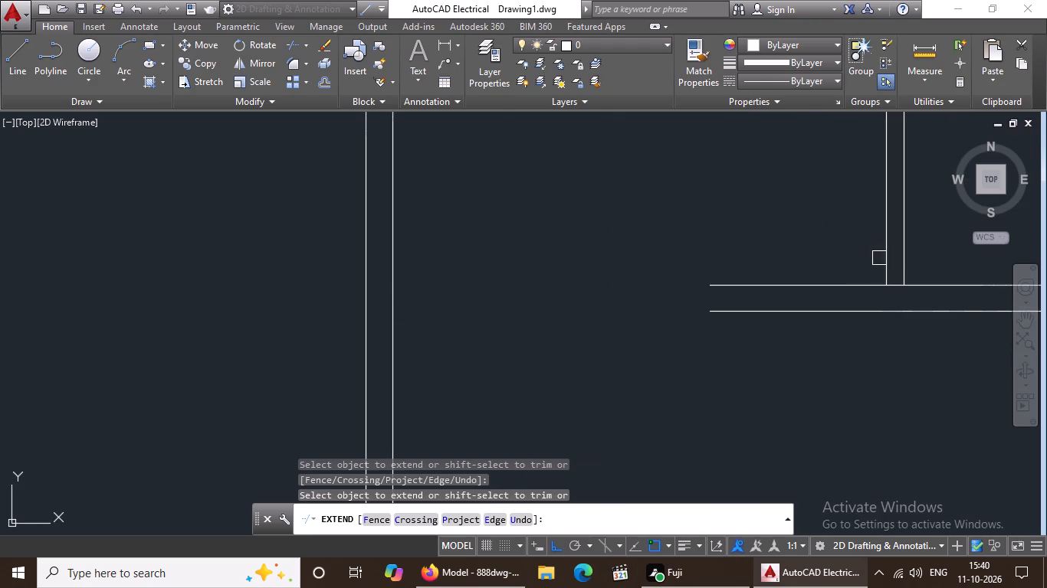
pyautogui.click(887, 263)
pyautogui.click(905, 263)
pyautogui.press('Escape')
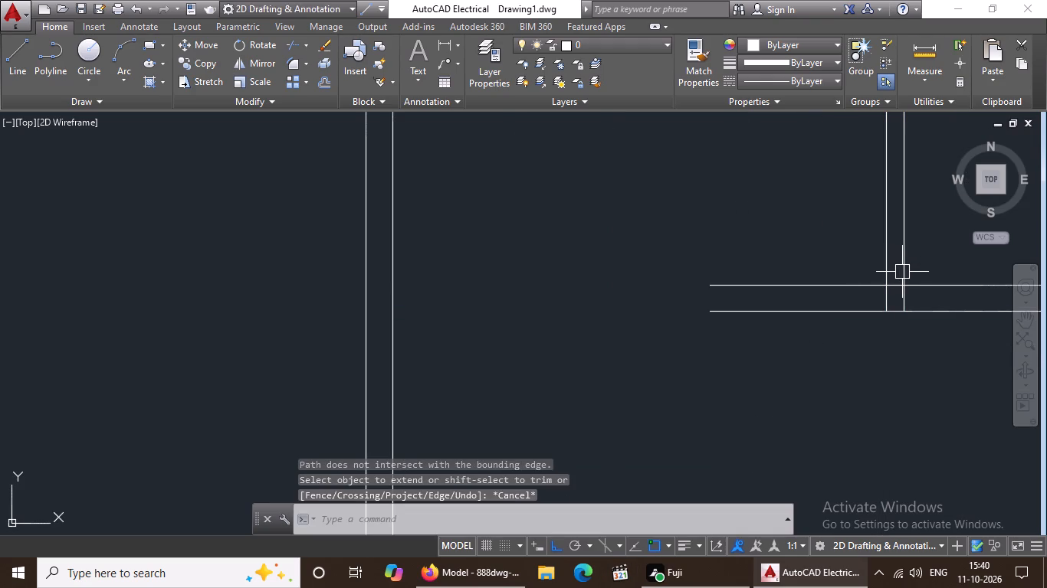
# Trim both lines of the 9" horizontal wall where they overhang past the extended 6" vertical partition on its outer side.
pyautogui.write('TR')
pyautogui.press('space')
pyautogui.press('space')
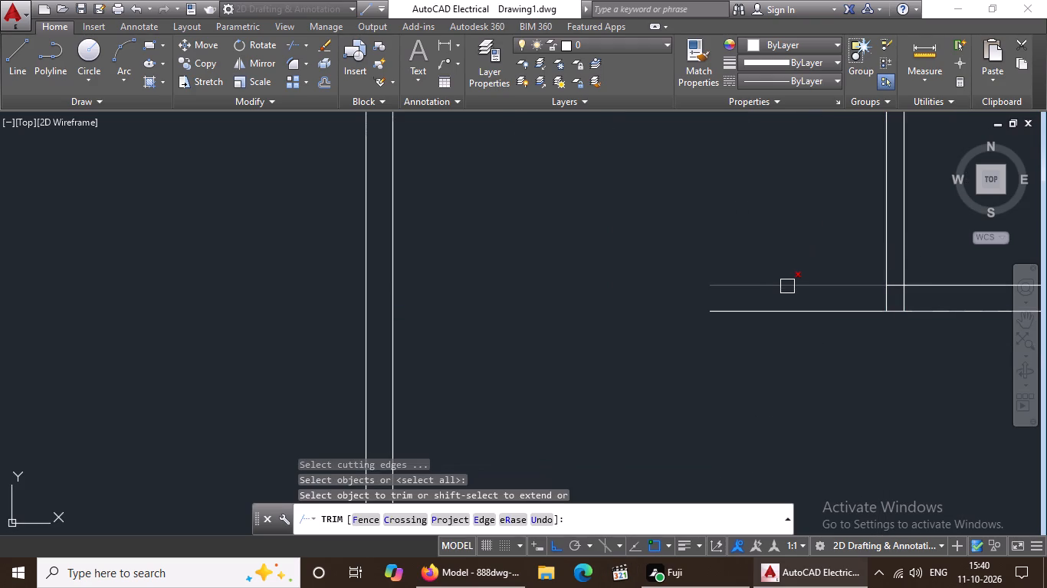
pyautogui.click(791, 281)
pyautogui.click(797, 309)
pyautogui.scroll(-4, 797, 312)
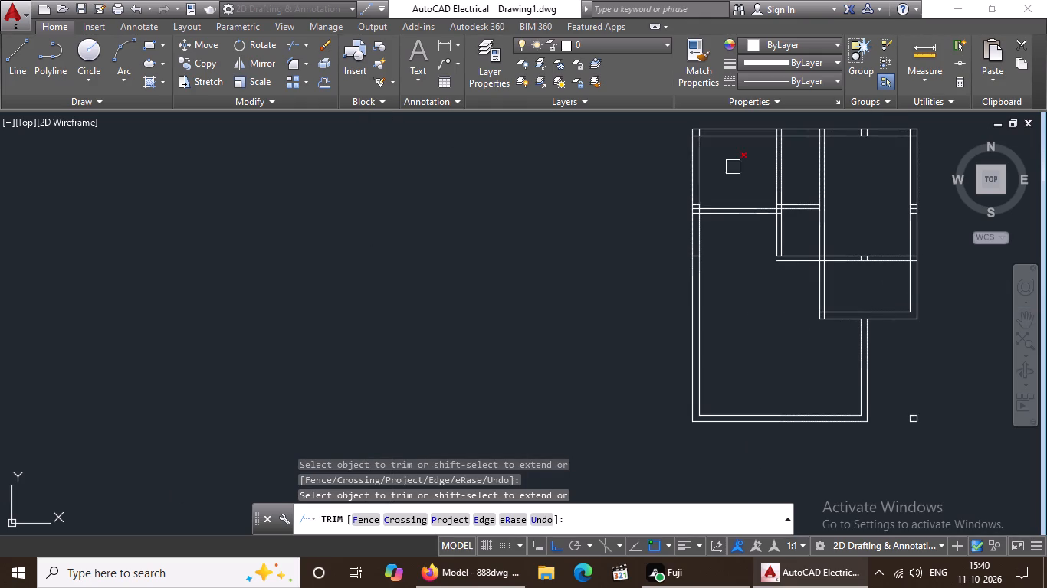
# Trim the ends of the upper-left room's 6" horizontal partition that run inside the left outer wall.
pyautogui.scroll(2, 686, 191)
pyautogui.scroll(2, 718, 374)
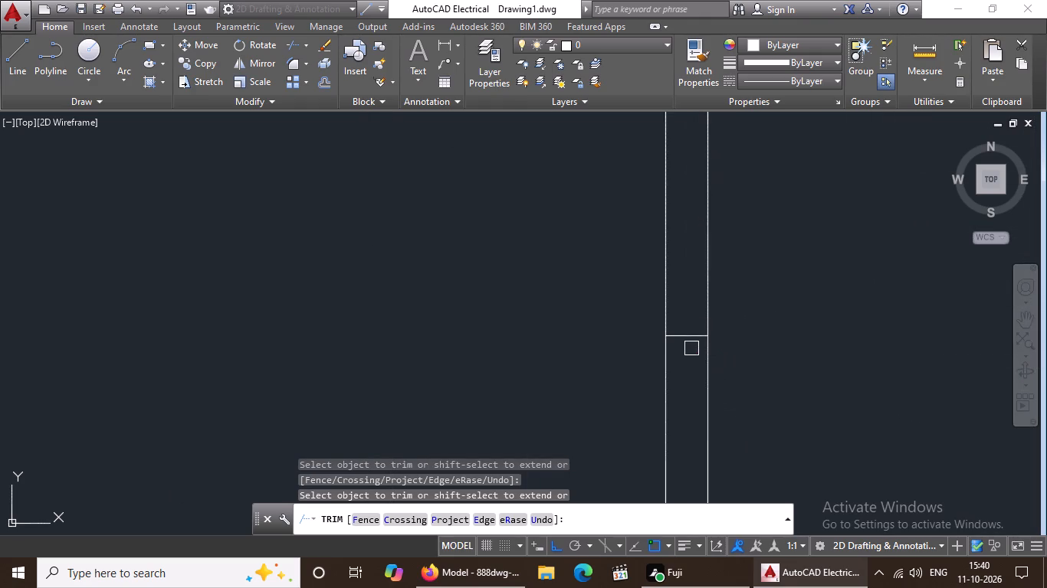
pyautogui.scroll(-2, 758, 271)
pyautogui.scroll(3, 731, 160)
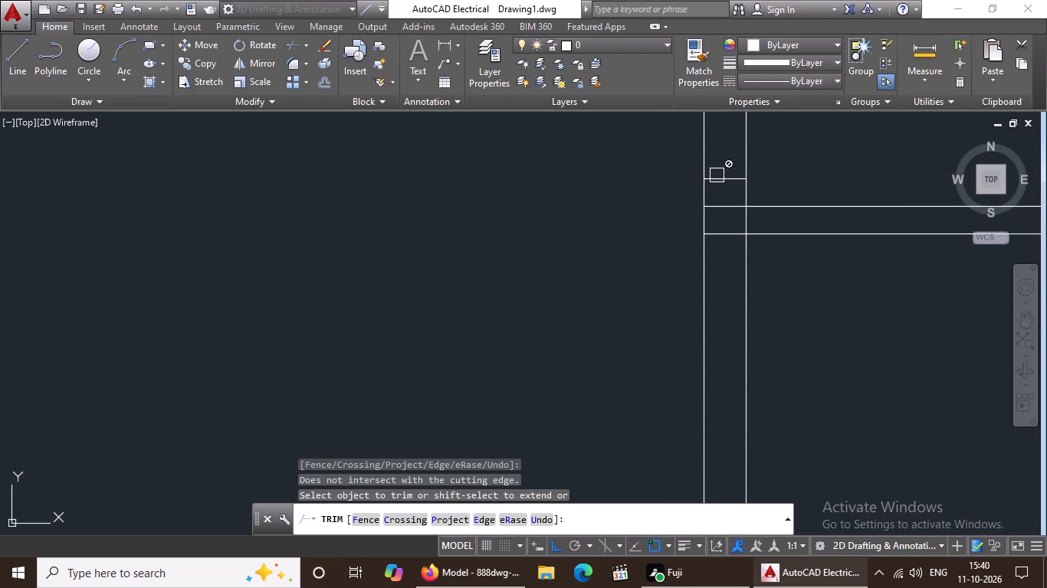
pyautogui.click(719, 207)
pyautogui.click(723, 237)
pyautogui.scroll(-3, 723, 237)
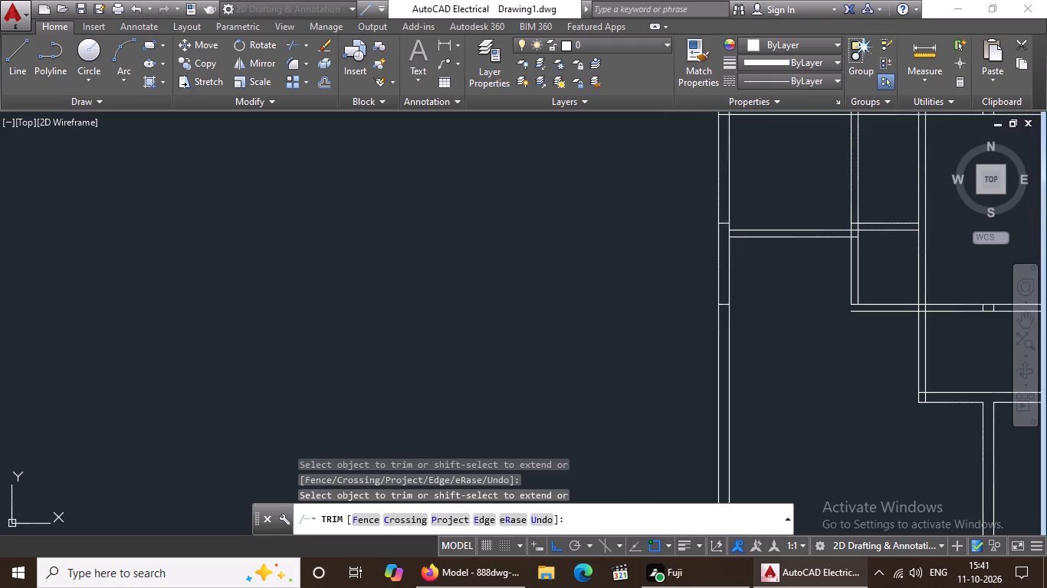
pyautogui.scroll(3, 725, 217)
pyautogui.press('Escape')
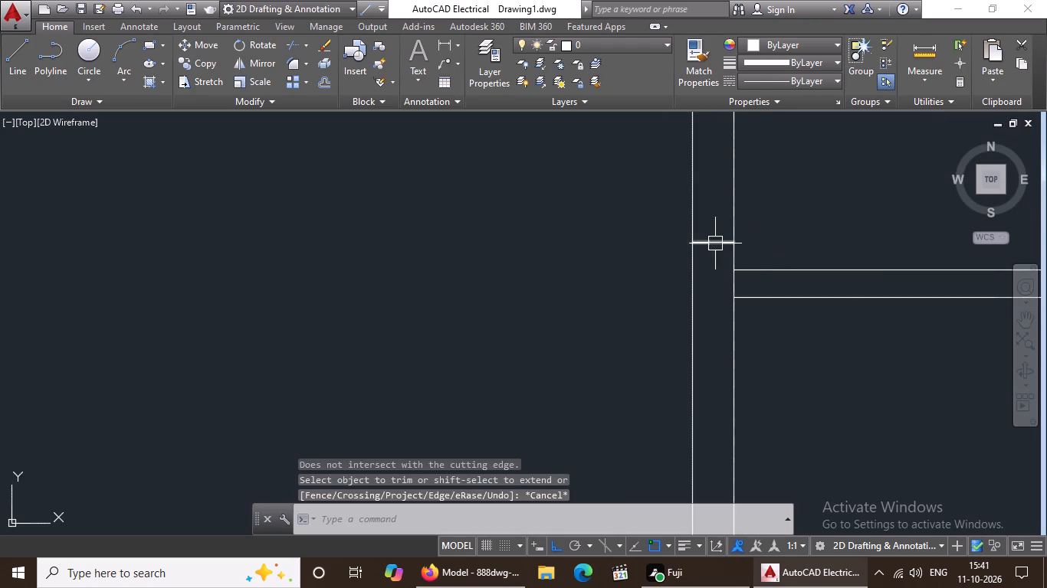
# Erase the two leftover short lines crossing the left outer wall, one above and one below the horizontal partition.
pyautogui.click(715, 243)
pyautogui.scroll(-3, 734, 261)
pyautogui.scroll(3, 743, 358)
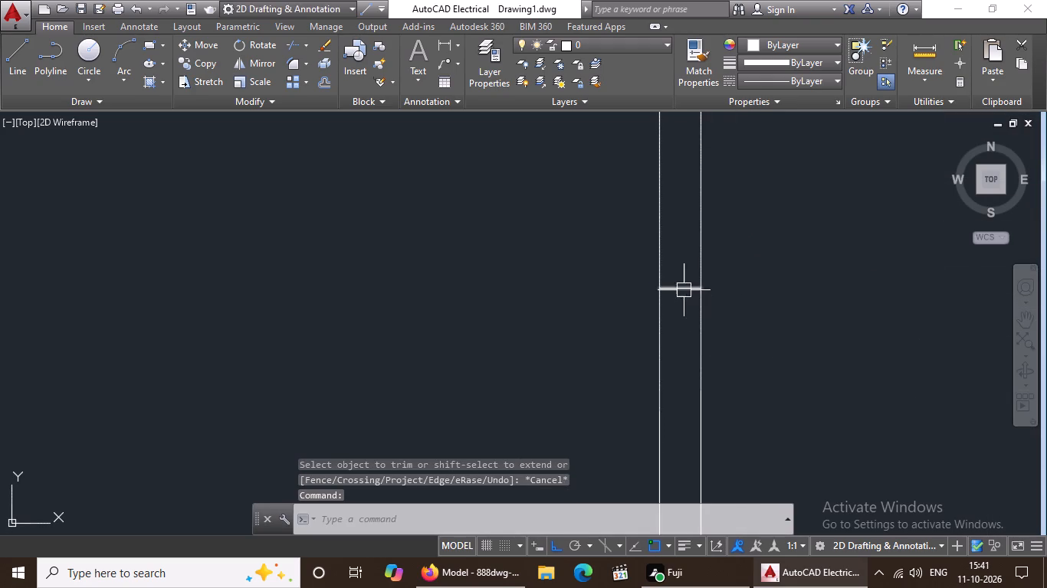
pyautogui.click(684, 289)
pyautogui.press('Delete')
pyautogui.scroll(-4, 688, 340)
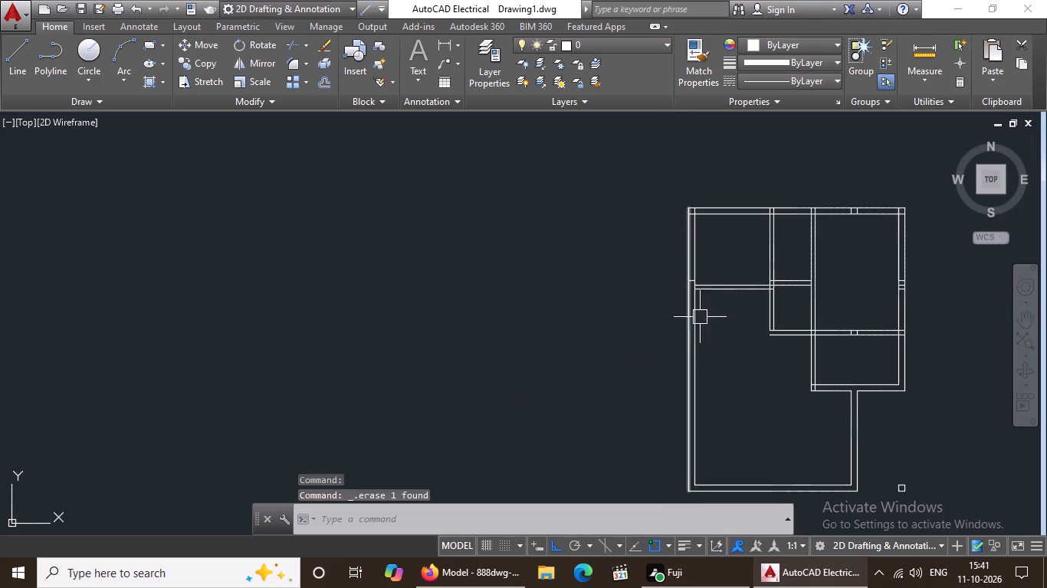
pyautogui.scroll(2, 738, 201)
pyautogui.scroll(2, 609, 397)
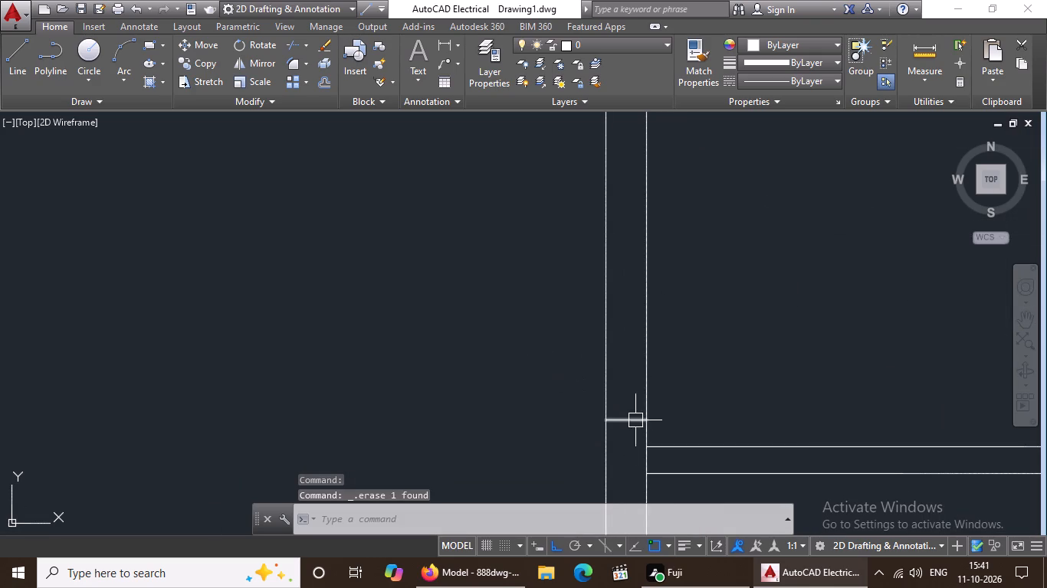
pyautogui.click(626, 421)
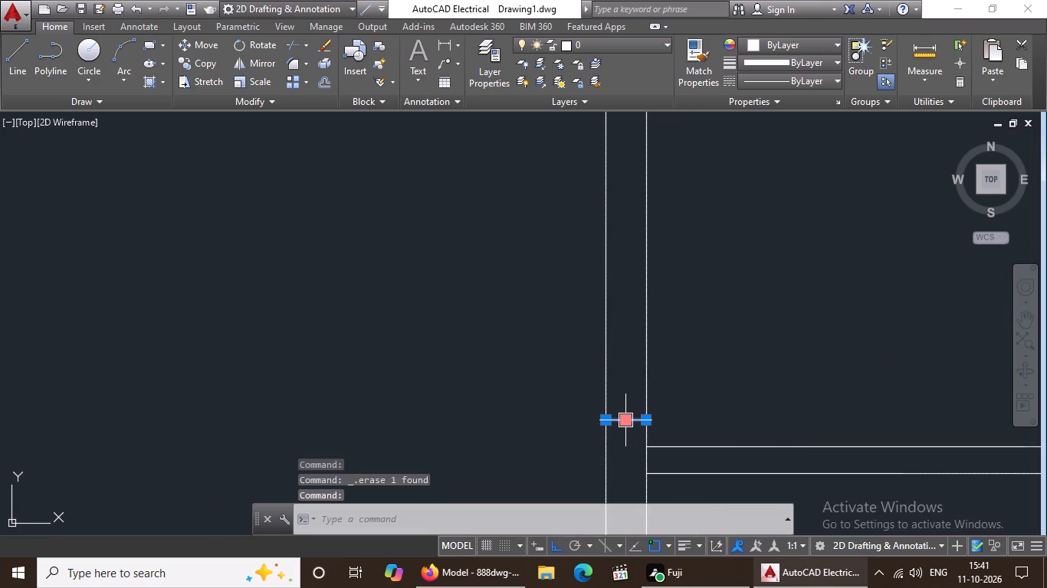
pyautogui.press('Delete')
# Trim the left outer wall's inner line between the two lines of the 6" horizontal partition to open the junction.
pyautogui.scroll(-2, 664, 427)
pyautogui.scroll(1, 683, 496)
pyautogui.moveTo(681, 483); pyautogui.dragTo(673, 351, button='middle')
pyautogui.scroll(-4, 647, 335)
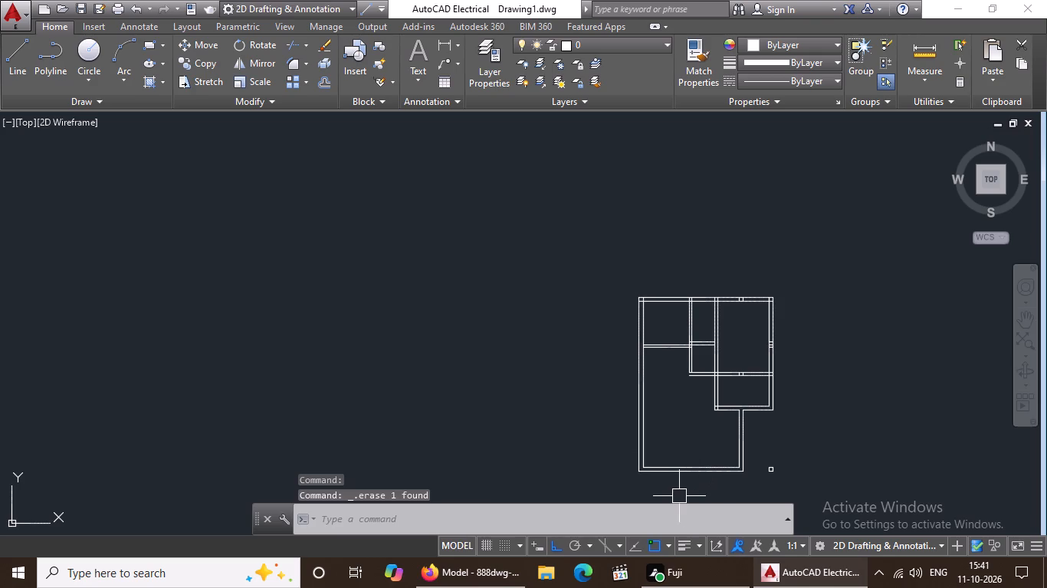
pyautogui.scroll(4, 652, 344)
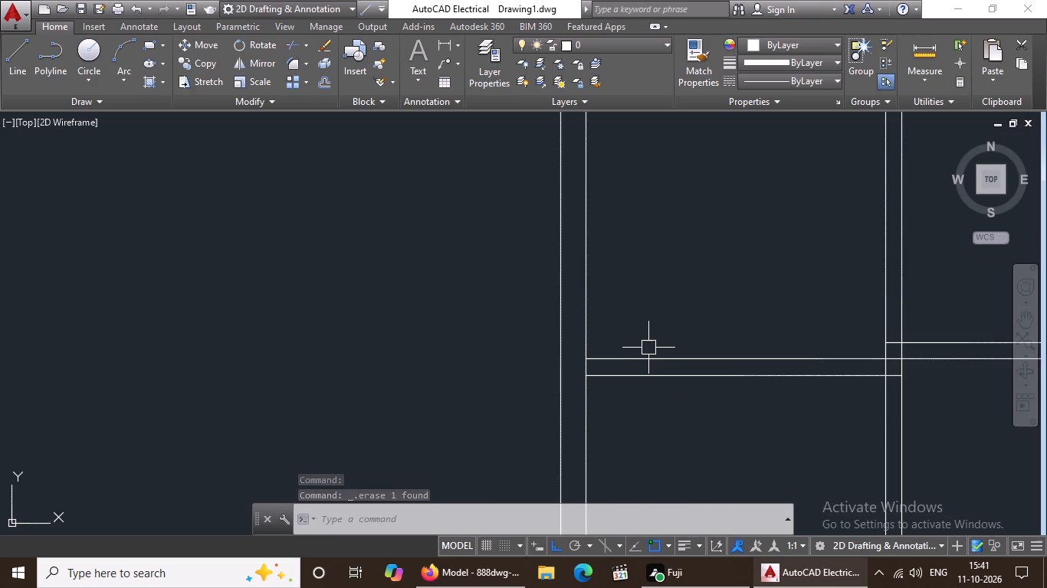
pyautogui.press('Escape')
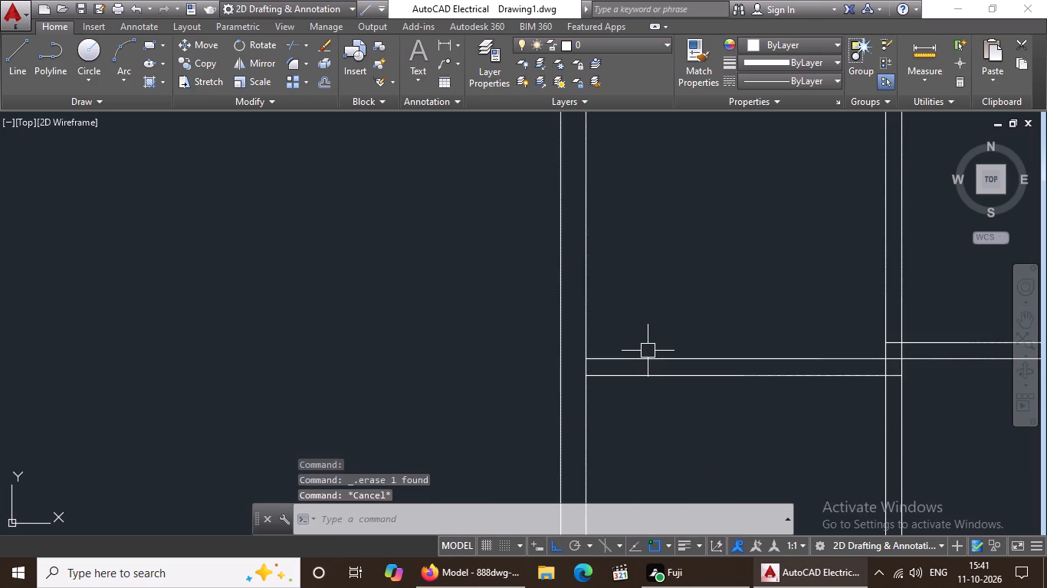
pyautogui.press('t')
pyautogui.press('r')
pyautogui.press('space')
pyautogui.press('space')
pyautogui.scroll(2, 626, 387)
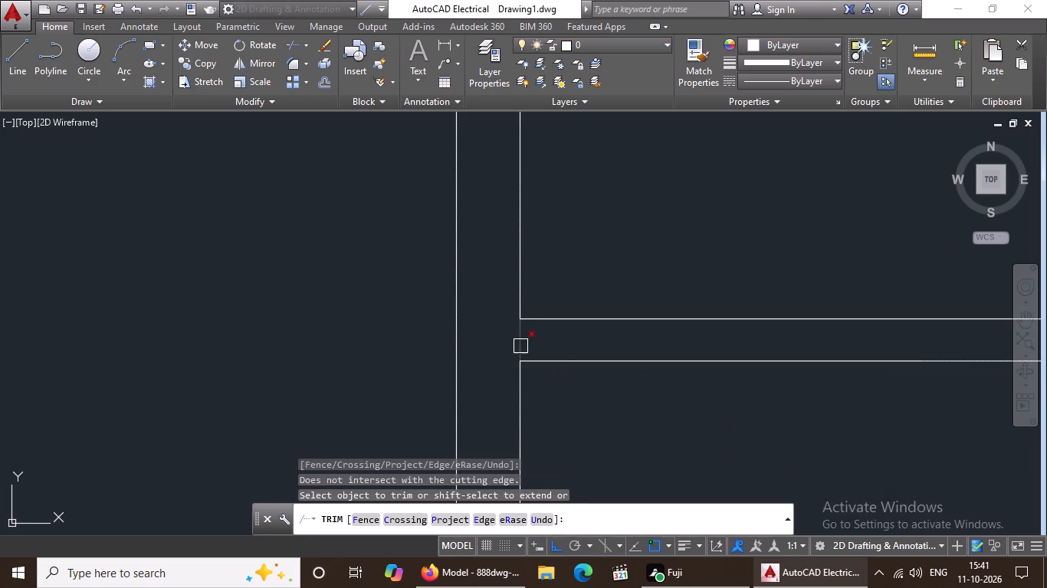
pyautogui.click(520, 345)
# Trim the overlapping inner wall lines at the plan's top-left outer corner.
pyautogui.scroll(-5, 530, 342)
pyautogui.scroll(5, 543, 265)
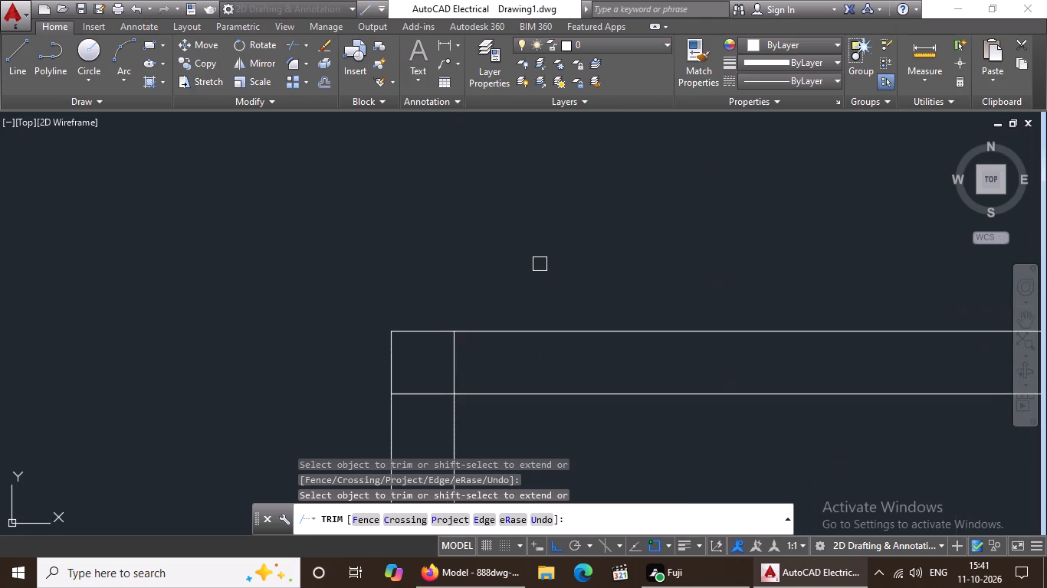
pyautogui.click(458, 367)
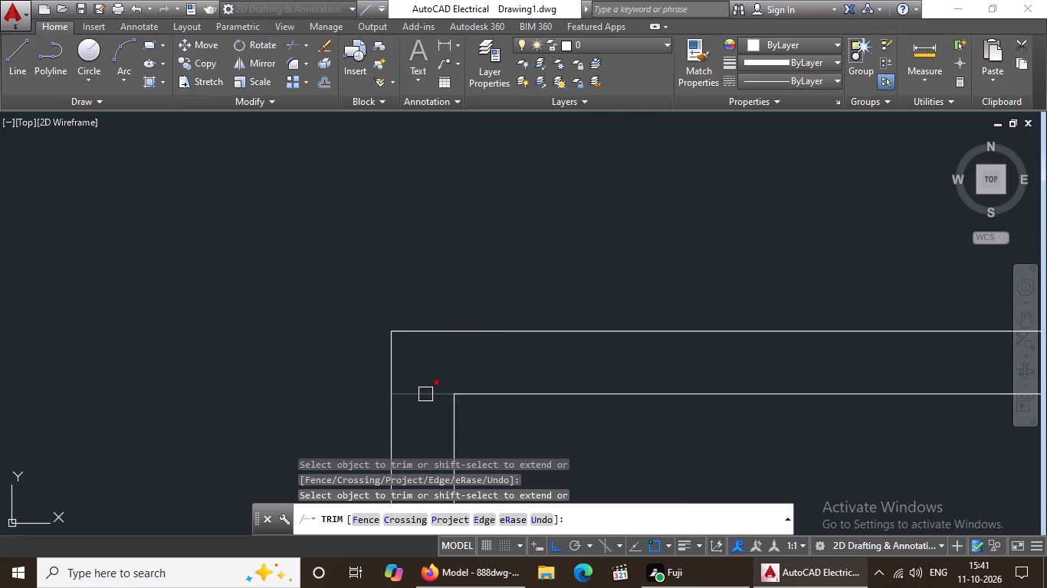
pyautogui.click(425, 394)
pyautogui.scroll(-1, 470, 379)
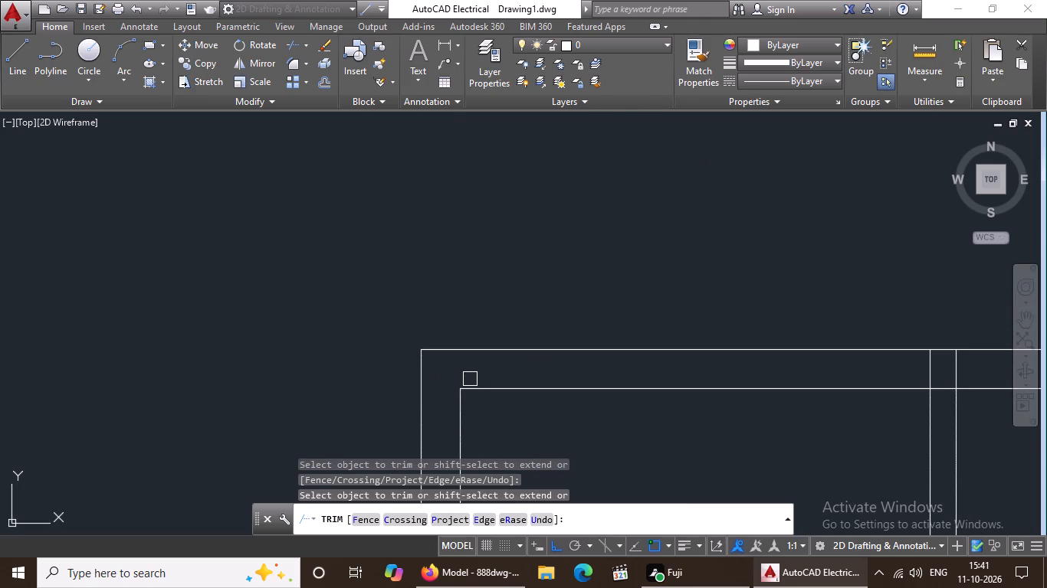
# Trim the crossing lines where the two 6" vertical partitions meet the top outer wall, opening both junctions.
pyautogui.scroll(-3, 671, 423)
pyautogui.scroll(3, 760, 429)
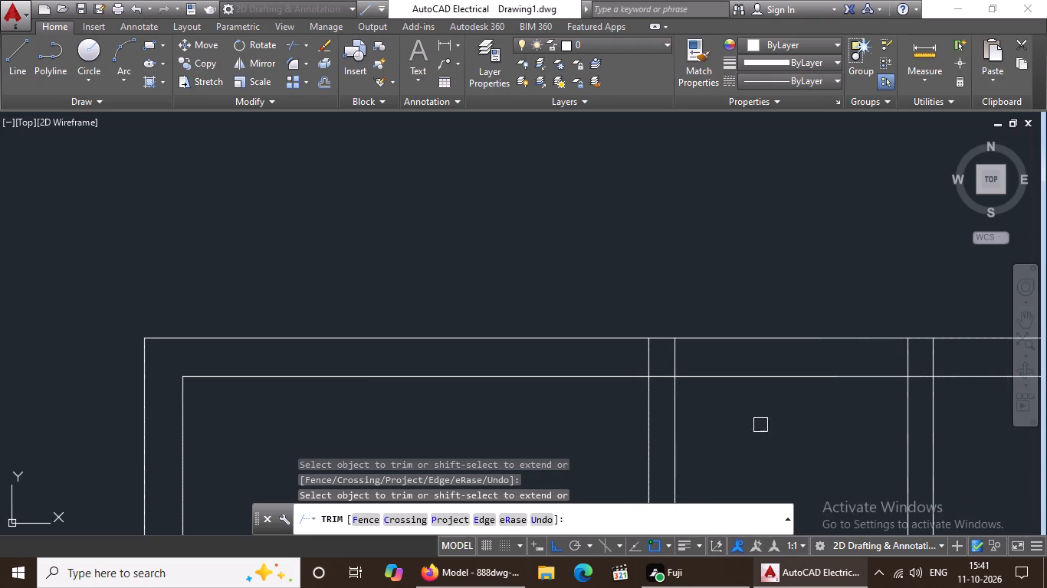
pyautogui.click(652, 360)
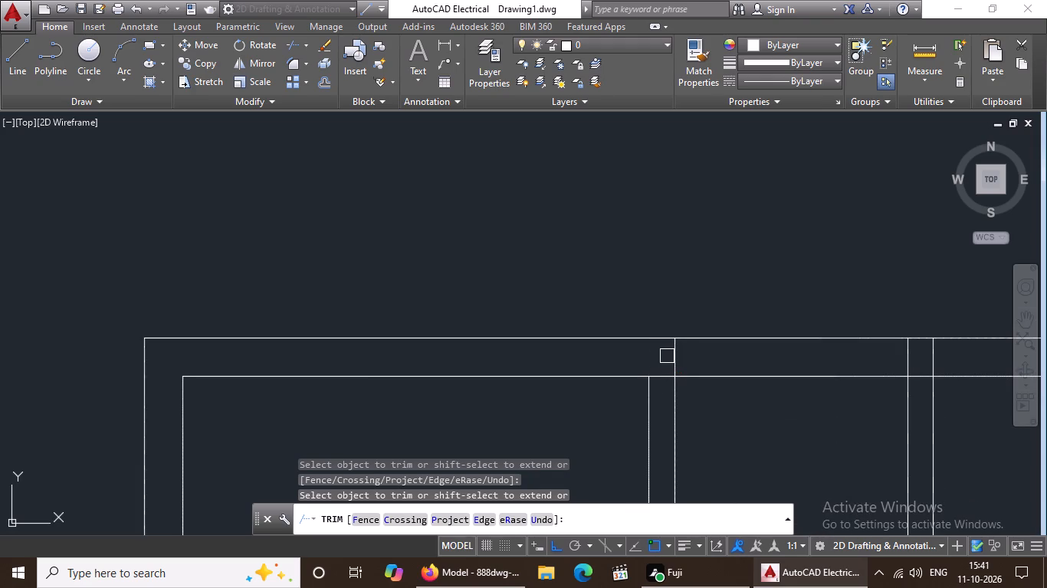
pyautogui.click(674, 355)
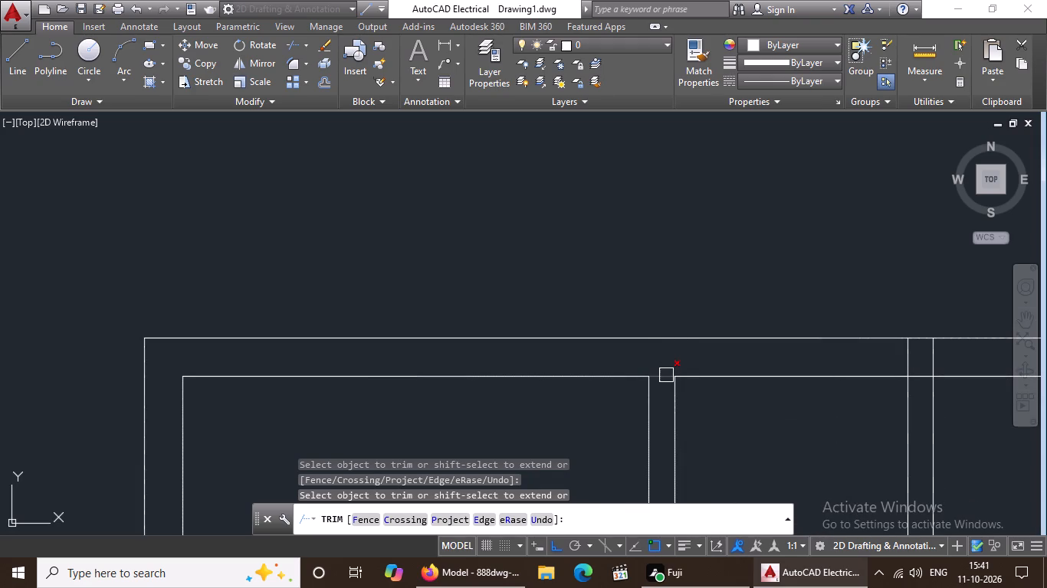
pyautogui.click(665, 376)
pyautogui.scroll(-2, 697, 367)
pyautogui.scroll(2, 830, 367)
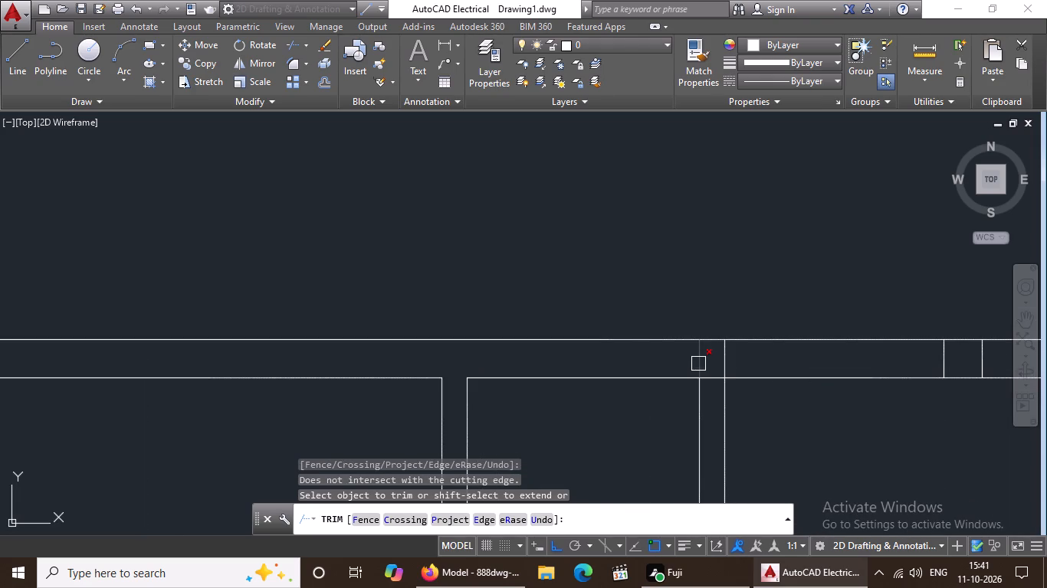
pyautogui.click(697, 364)
pyautogui.click(730, 358)
pyautogui.click(712, 377)
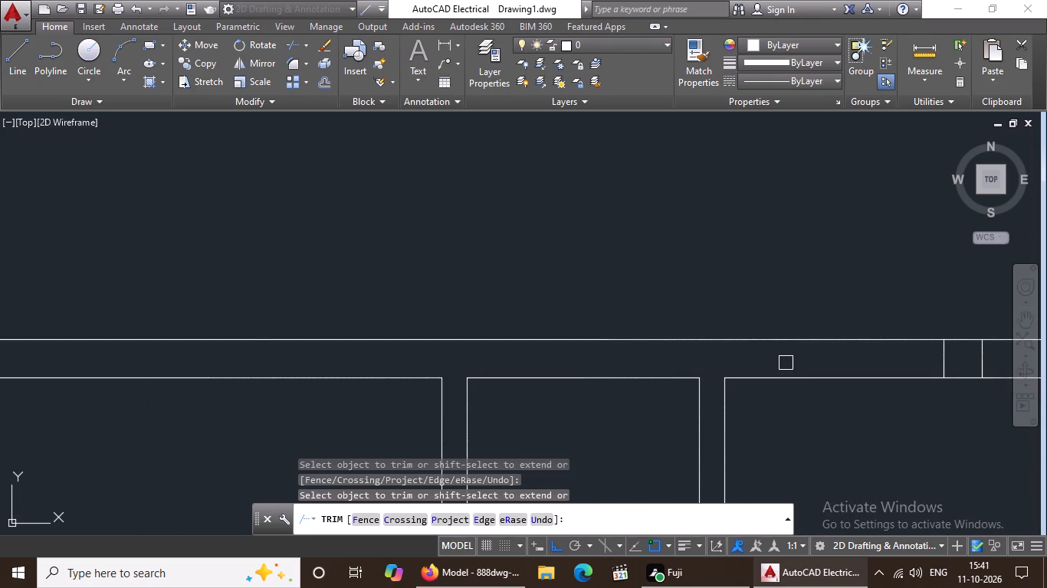
# Trim the overlapping inner wall lines at the plan's top-right outer corner.
pyautogui.scroll(-1, 787, 363)
pyautogui.scroll(3, 930, 377)
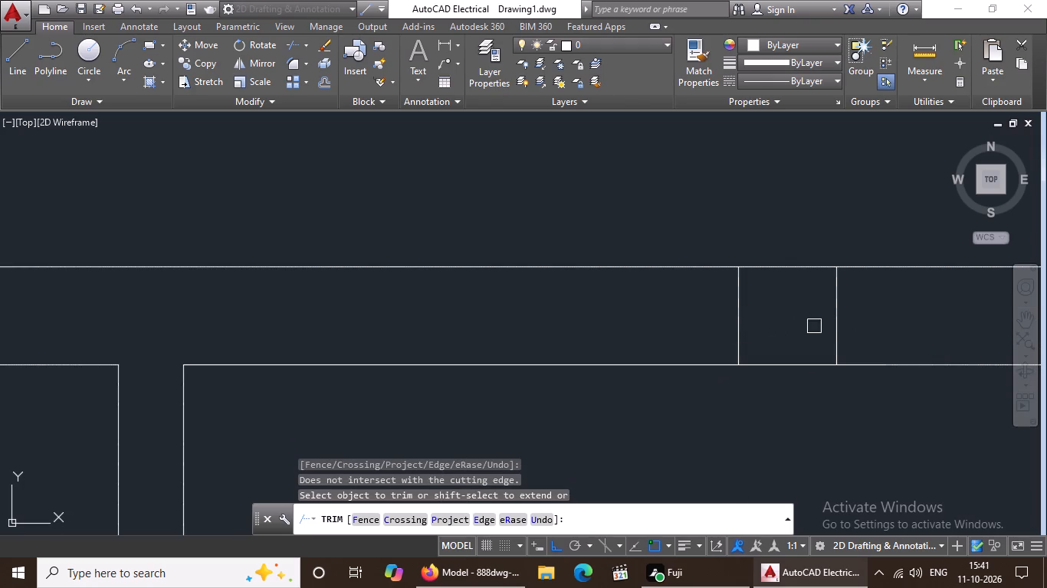
pyautogui.scroll(-4, 830, 329)
pyautogui.scroll(2, 930, 342)
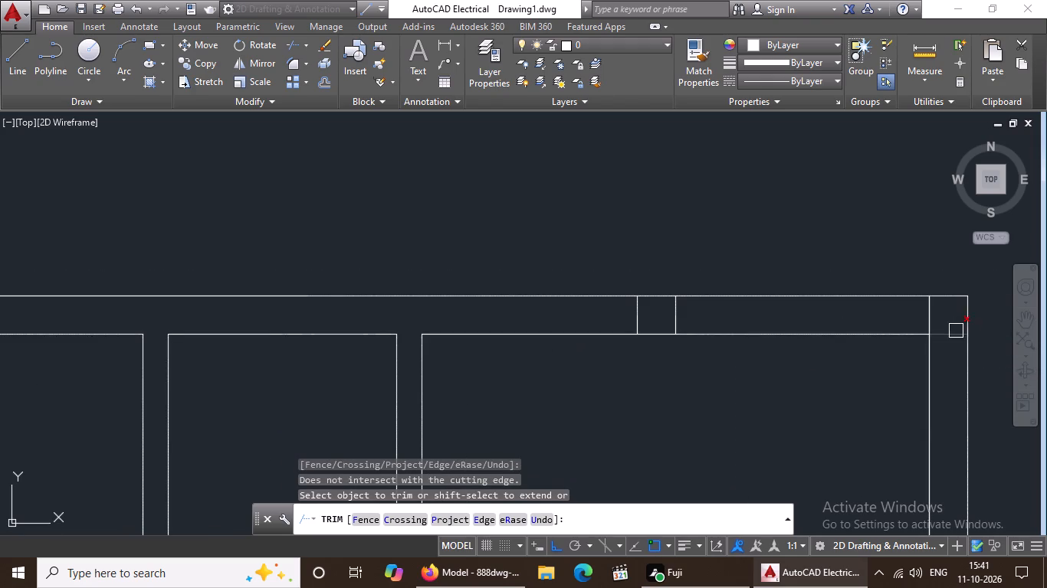
pyautogui.click(952, 332)
pyautogui.click(930, 317)
pyautogui.scroll(-2, 937, 338)
pyautogui.scroll(3, 938, 325)
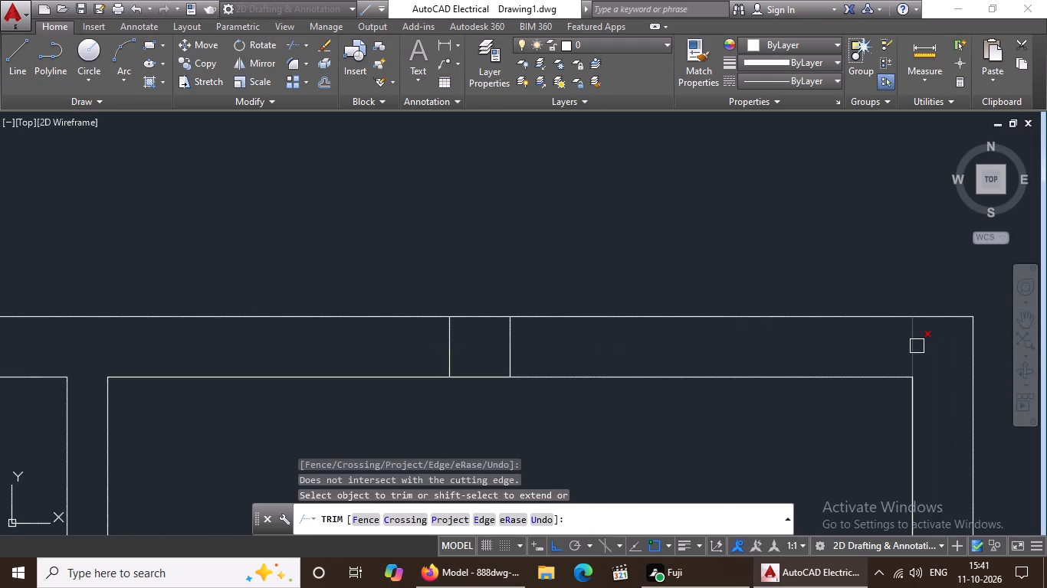
pyautogui.click(917, 346)
# Trim the crossing lines where the 6" horizontal partition below the upper-right room meets the right outer wall.
pyautogui.scroll(-3, 919, 345)
pyautogui.moveTo(923, 430); pyautogui.dragTo(900, 341, button='middle')
pyautogui.scroll(1, 921, 428)
pyautogui.scroll(-3, 891, 313)
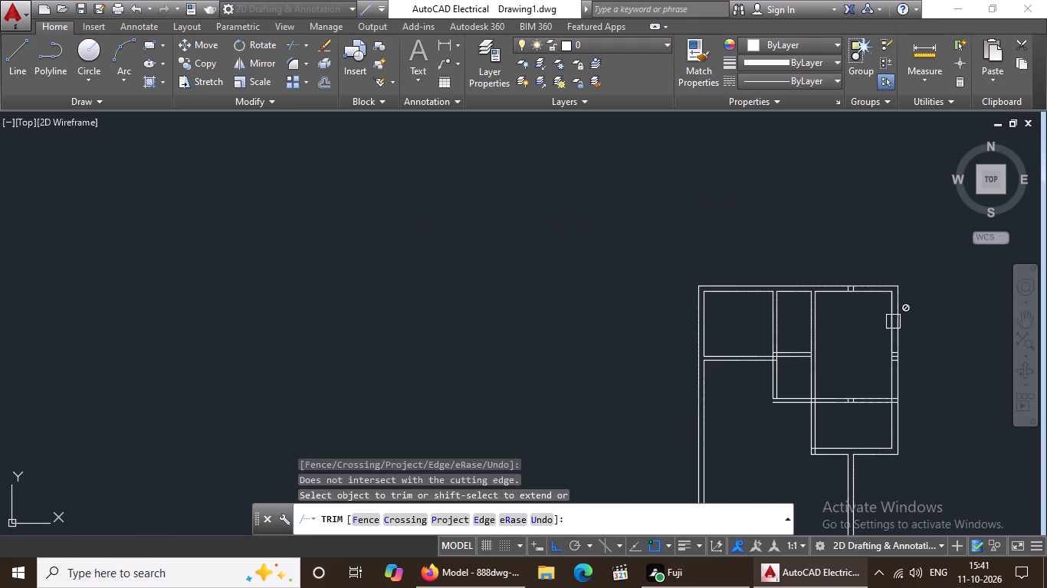
pyautogui.scroll(3, 908, 360)
pyautogui.scroll(-2, 857, 375)
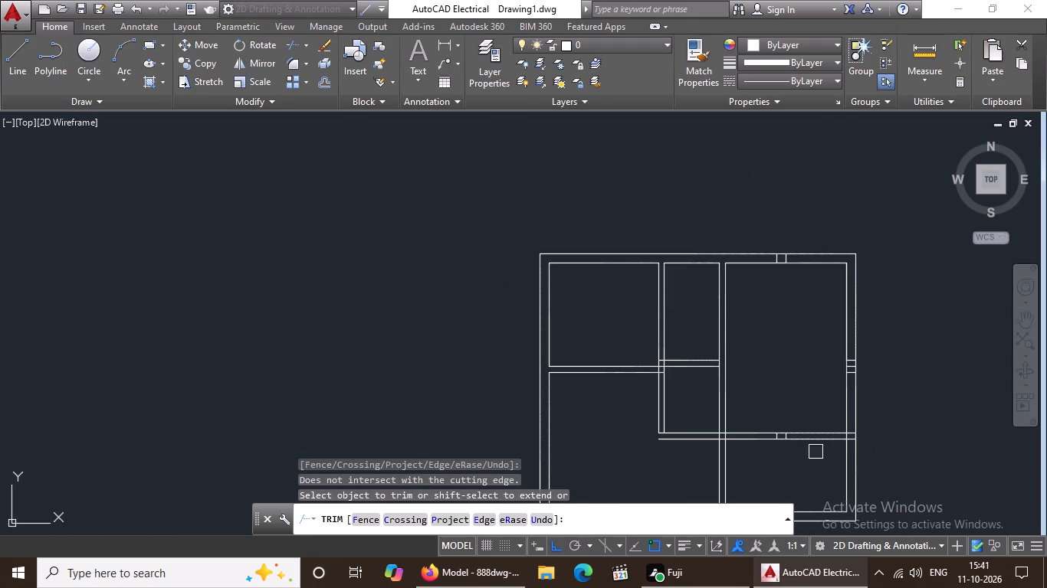
pyautogui.scroll(2, 883, 443)
pyautogui.scroll(3, 794, 413)
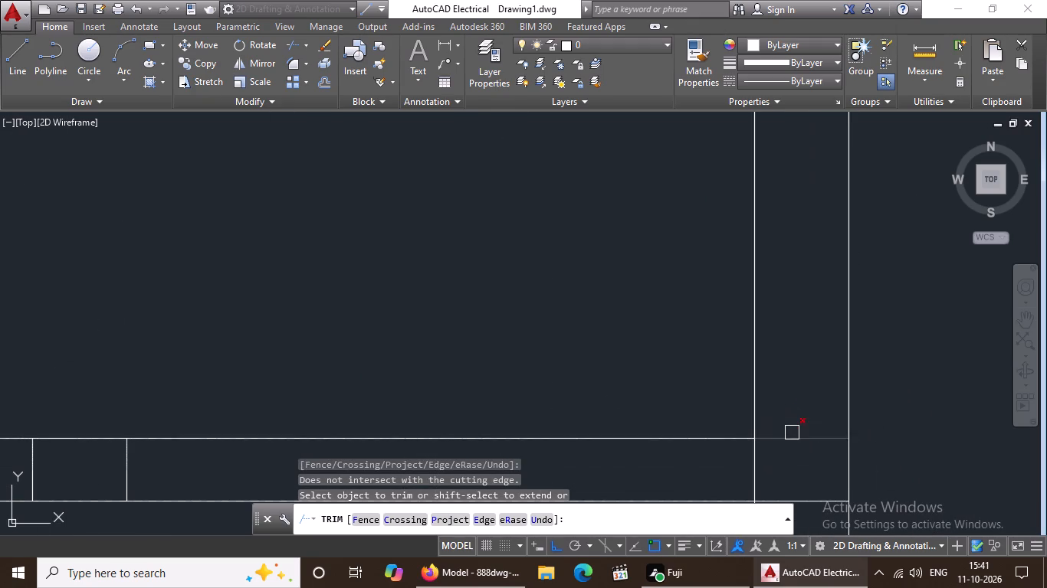
pyautogui.click(790, 436)
pyautogui.click(759, 463)
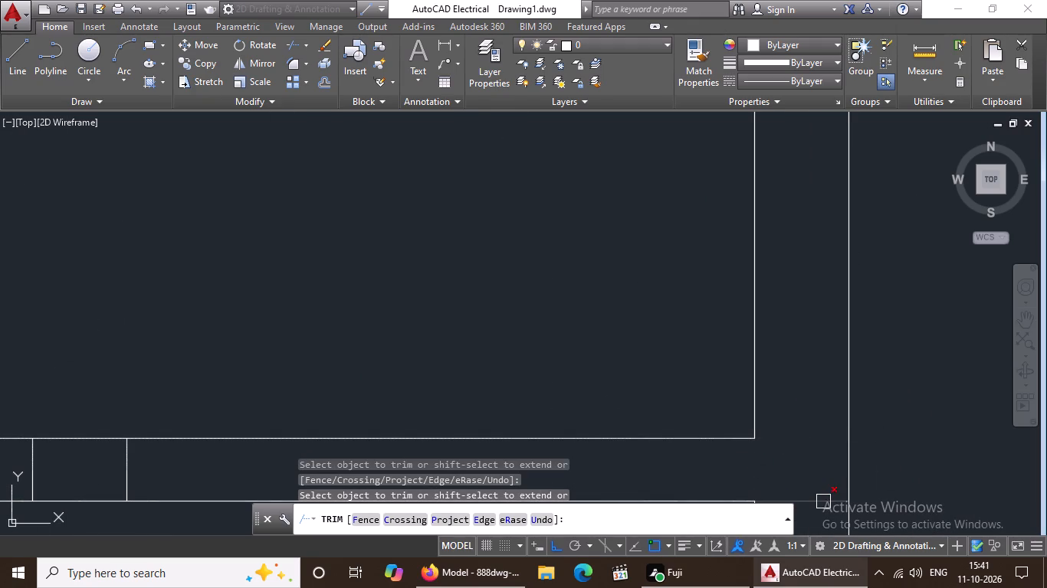
pyautogui.click(822, 503)
pyautogui.scroll(-3, 822, 484)
pyautogui.moveTo(822, 484); pyautogui.dragTo(822, 410, button='middle')
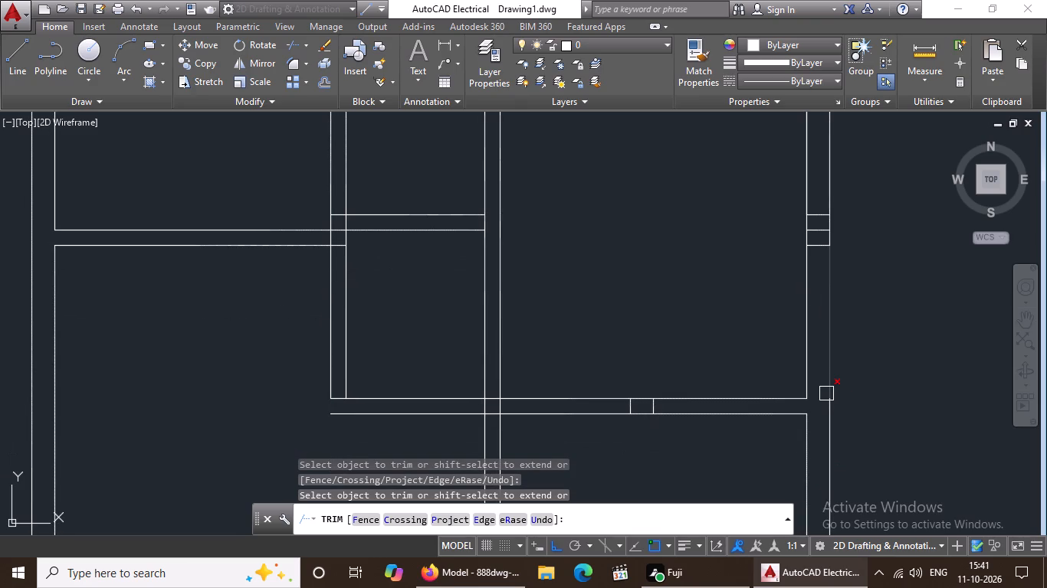
pyautogui.press('Escape')
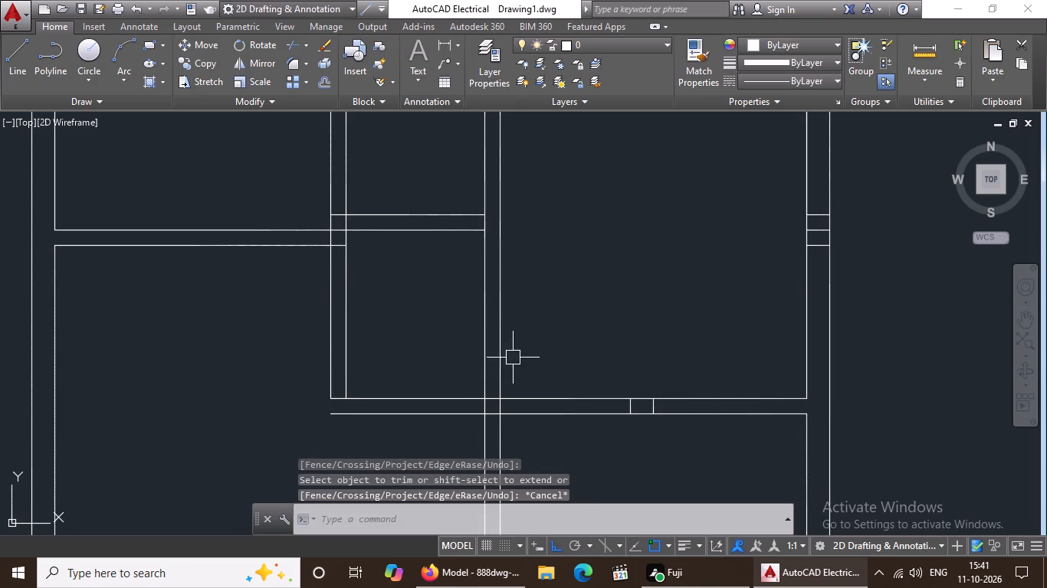
# Erase the two short cross lines in the partition below the upper-right room and the three across the right outer wall.
pyautogui.moveTo(571, 375); pyautogui.dragTo(594, 393)
pyautogui.click(716, 469)
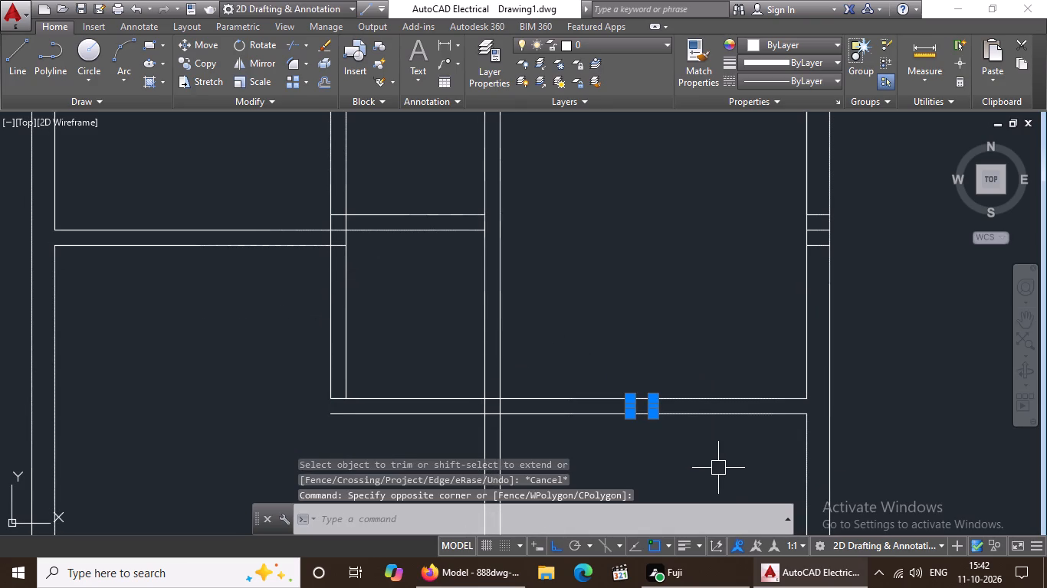
pyautogui.press('Delete')
pyautogui.click(770, 169)
pyautogui.click(875, 276)
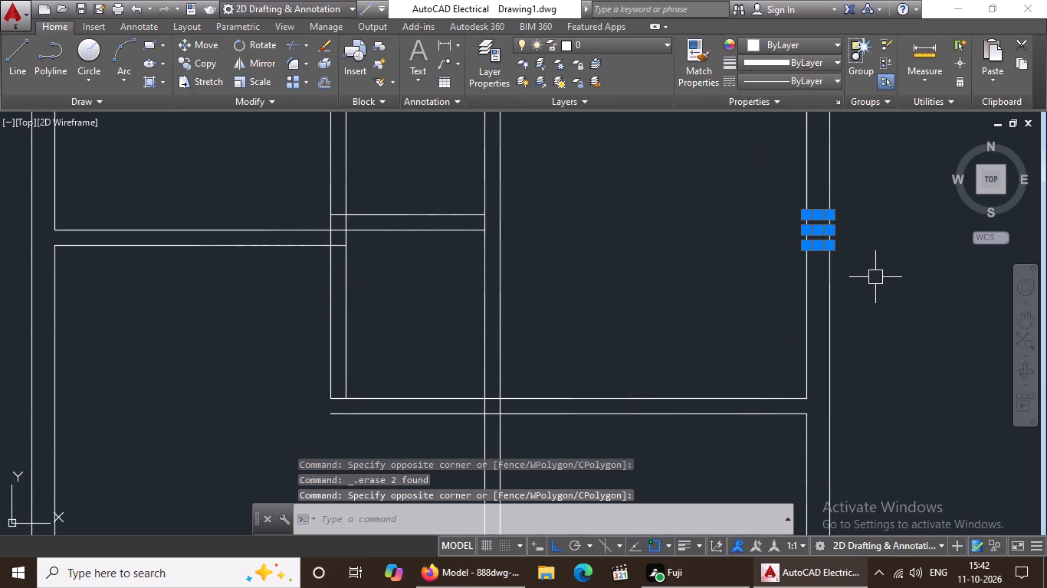
pyautogui.press('Delete')
pyautogui.scroll(-1, 879, 356)
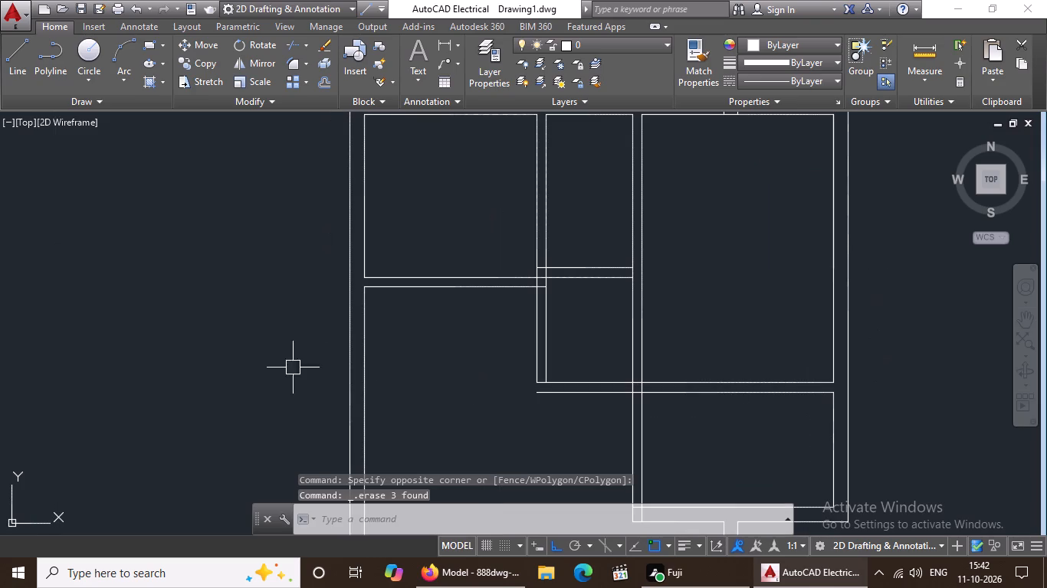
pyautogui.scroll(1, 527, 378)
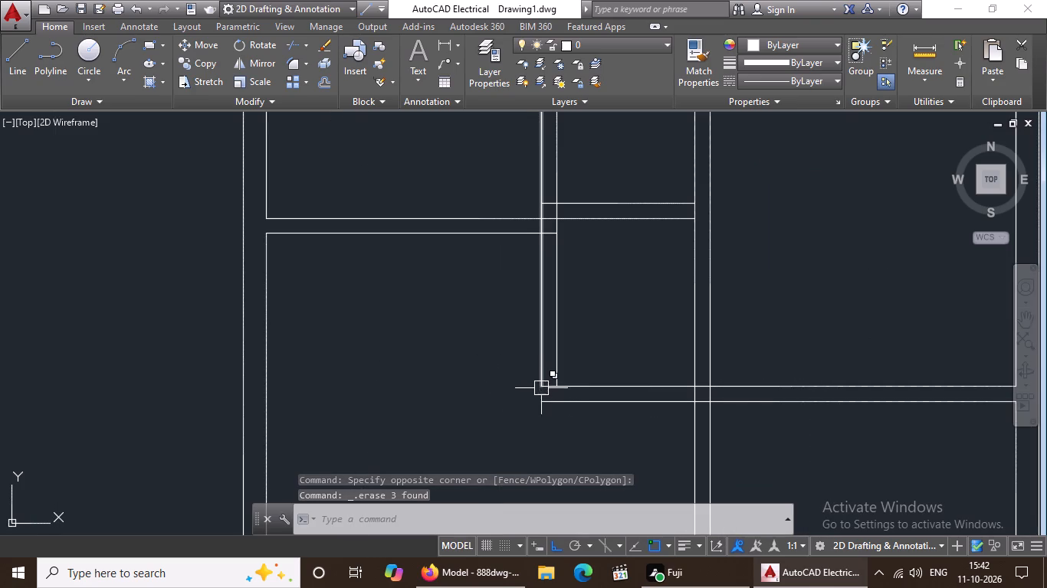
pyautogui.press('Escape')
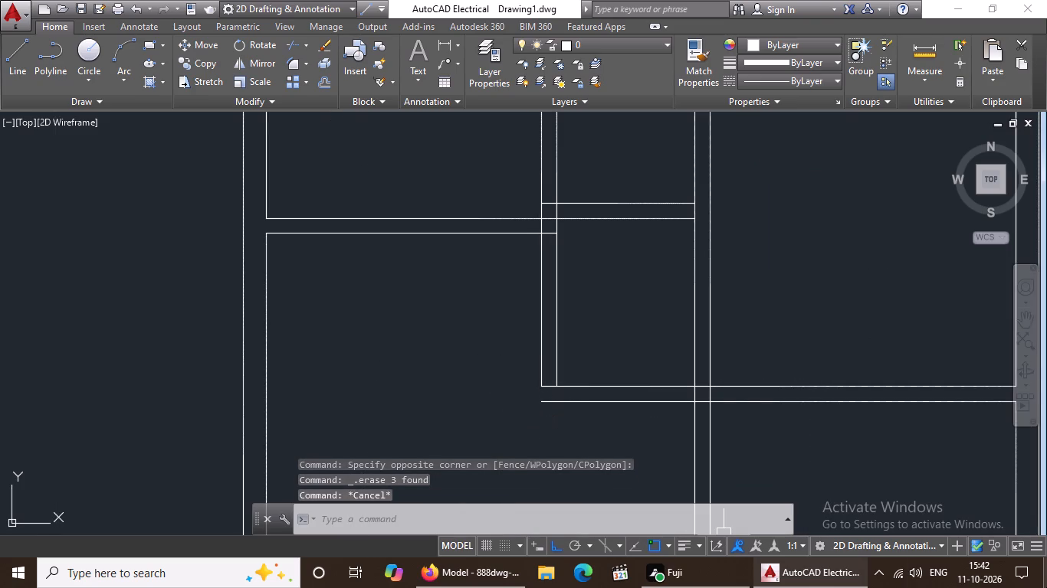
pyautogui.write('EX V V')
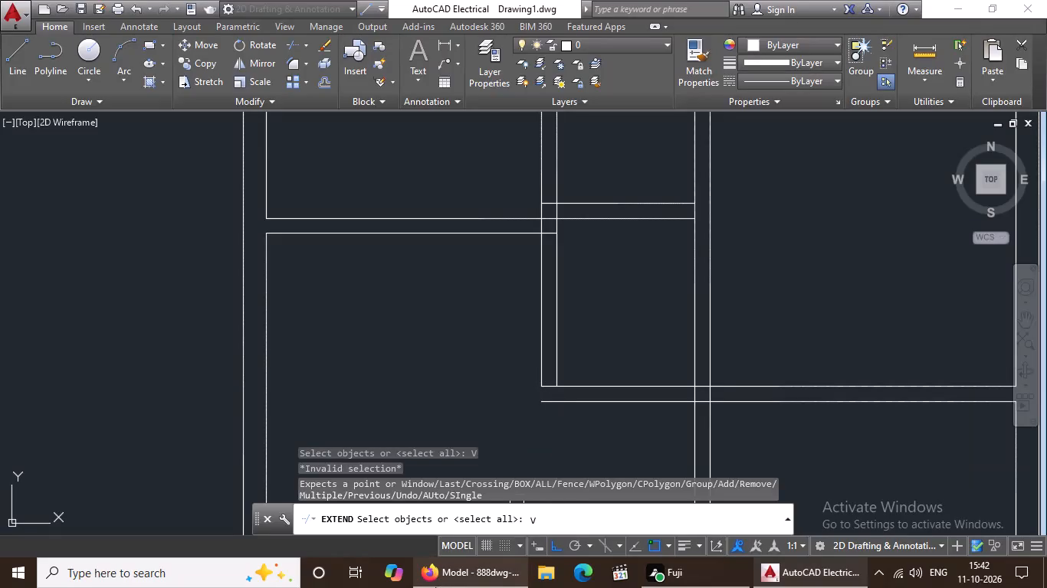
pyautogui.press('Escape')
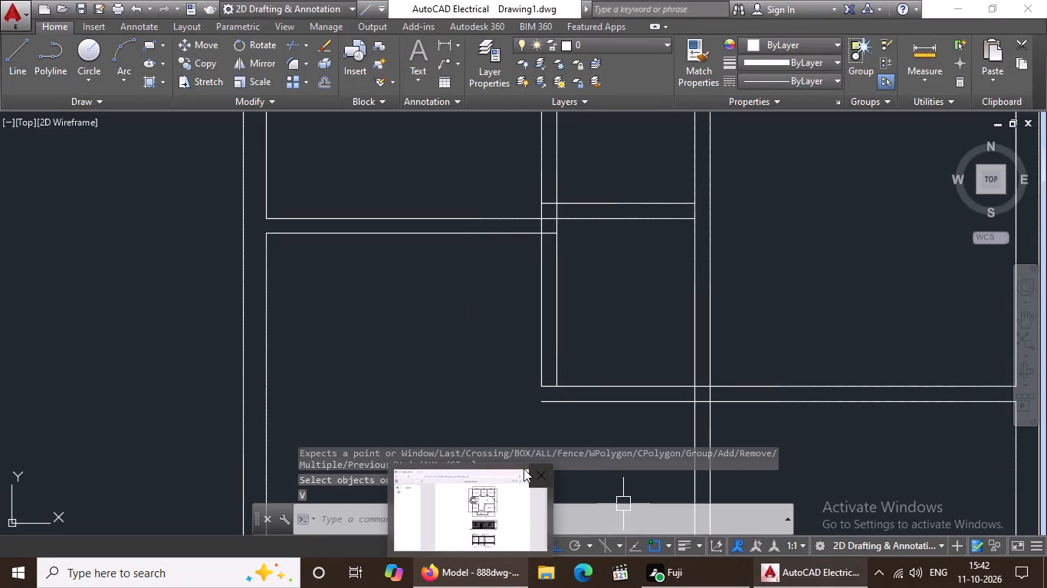
# Close the Firefox window titled Model - 888dwg that shows the reference drawing.
pyautogui.click(542, 482)
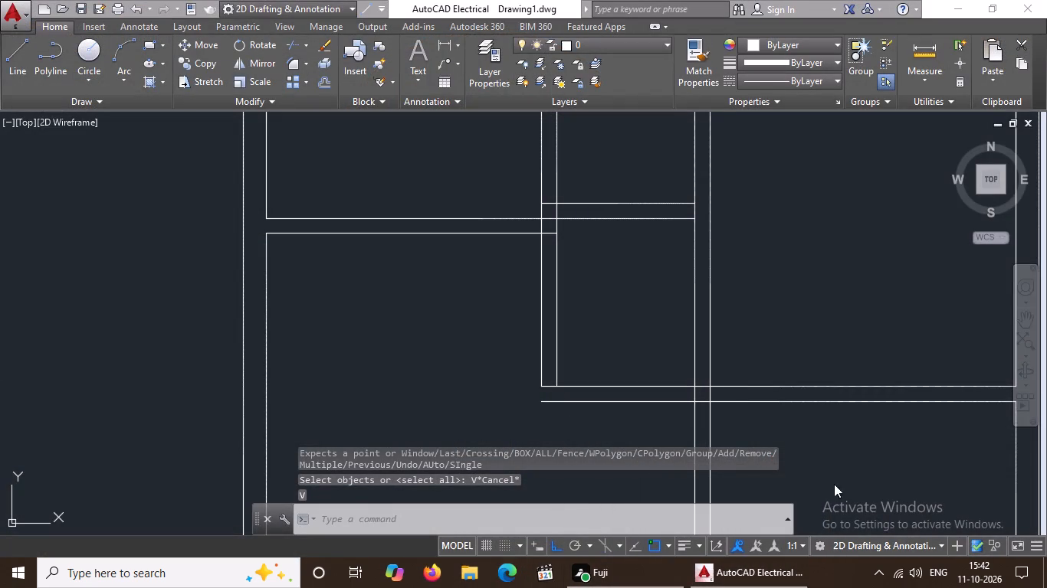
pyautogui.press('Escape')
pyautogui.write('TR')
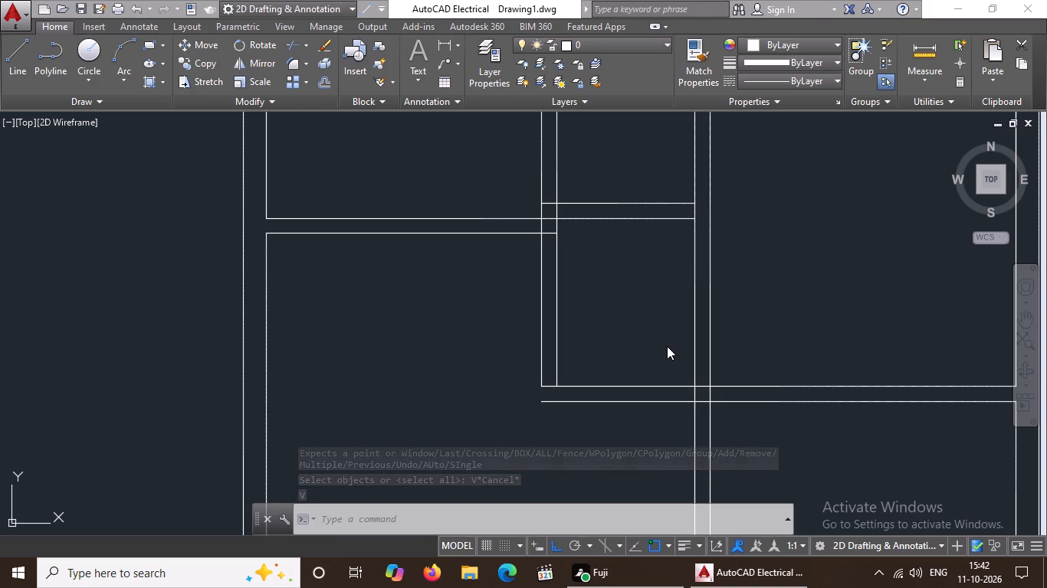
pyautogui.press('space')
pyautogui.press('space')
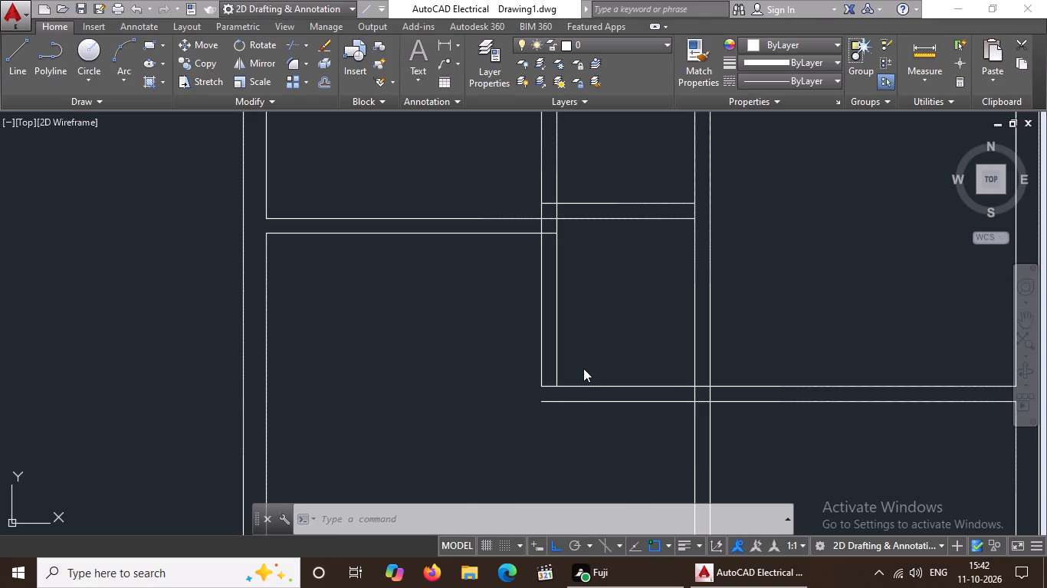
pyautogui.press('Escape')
# Trim the short line closing the lower end of the left 6" vertical partition where it meets the horizontal partition.
pyautogui.scroll(1, 589, 403)
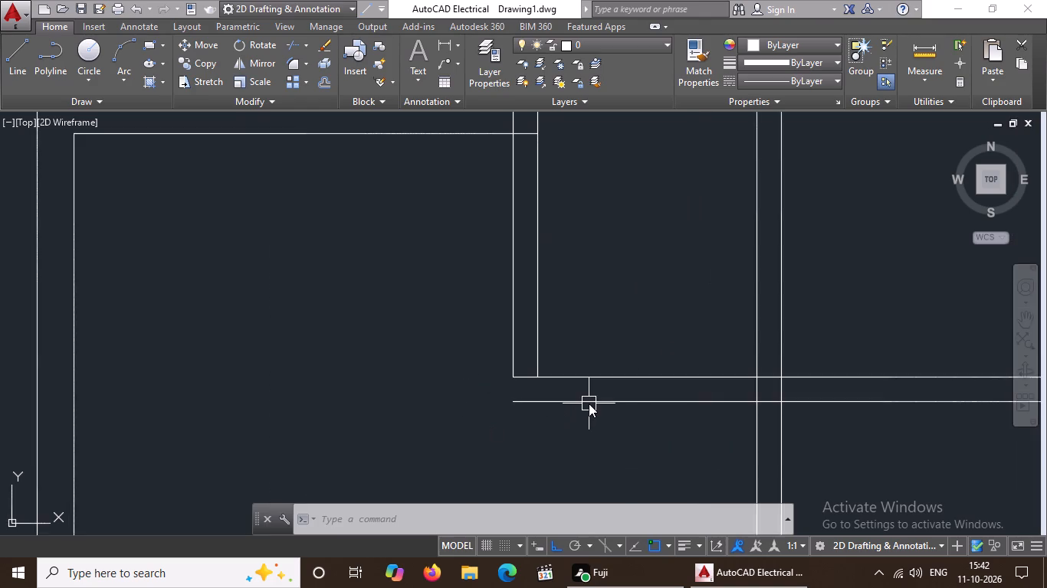
pyautogui.scroll(-5, 589, 403)
pyautogui.moveTo(652, 441); pyautogui.dragTo(661, 364, button='middle')
pyautogui.scroll(1, 659, 369)
pyautogui.scroll(-3, 727, 414)
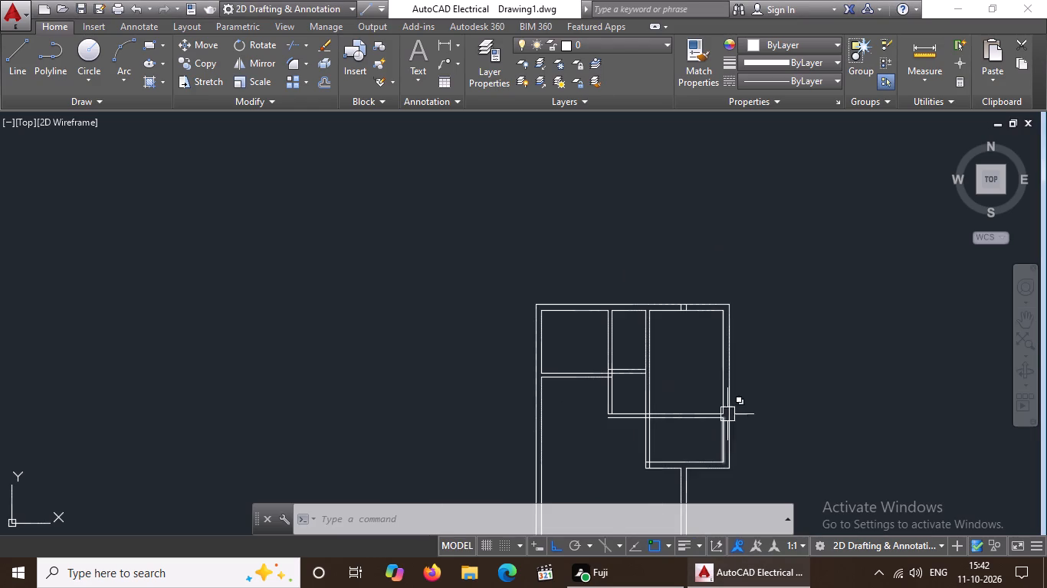
pyautogui.scroll(-1, 727, 414)
pyautogui.moveTo(697, 488); pyautogui.dragTo(711, 309, button='middle')
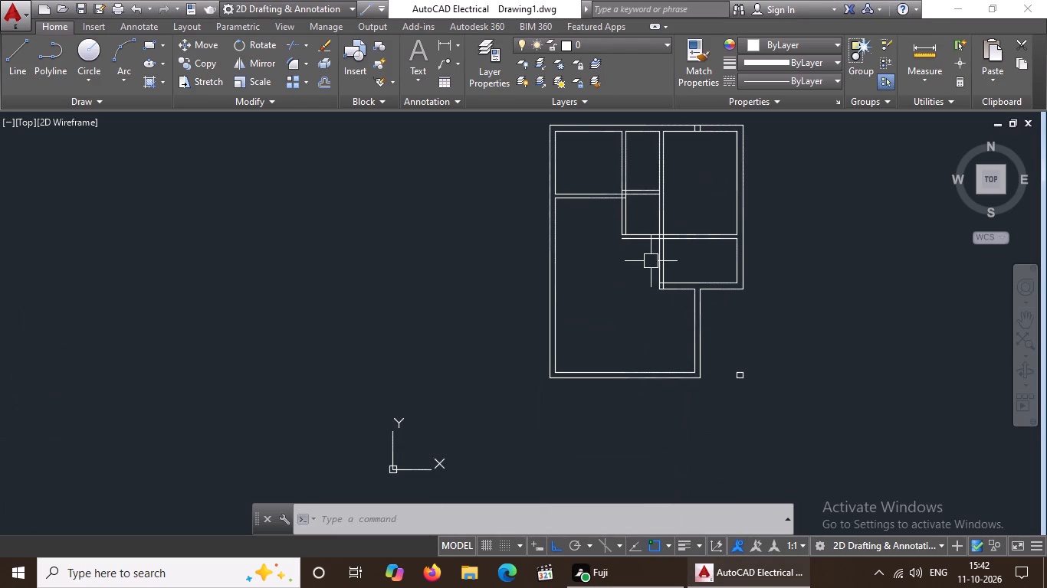
pyautogui.scroll(3, 647, 217)
pyautogui.scroll(-2, 554, 241)
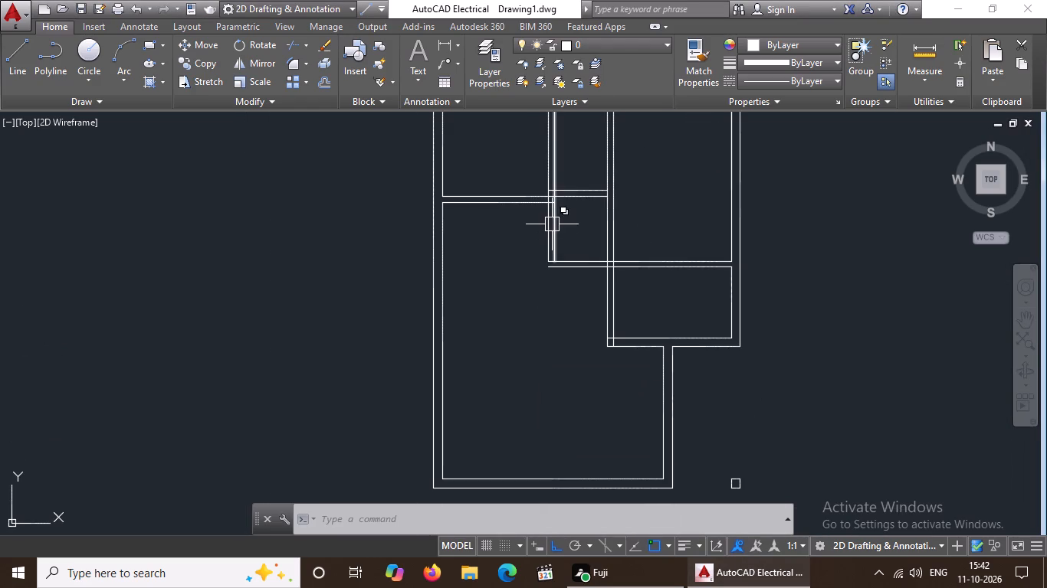
pyautogui.moveTo(552, 224); pyautogui.dragTo(560, 276, button='middle')
pyautogui.scroll(2, 564, 288)
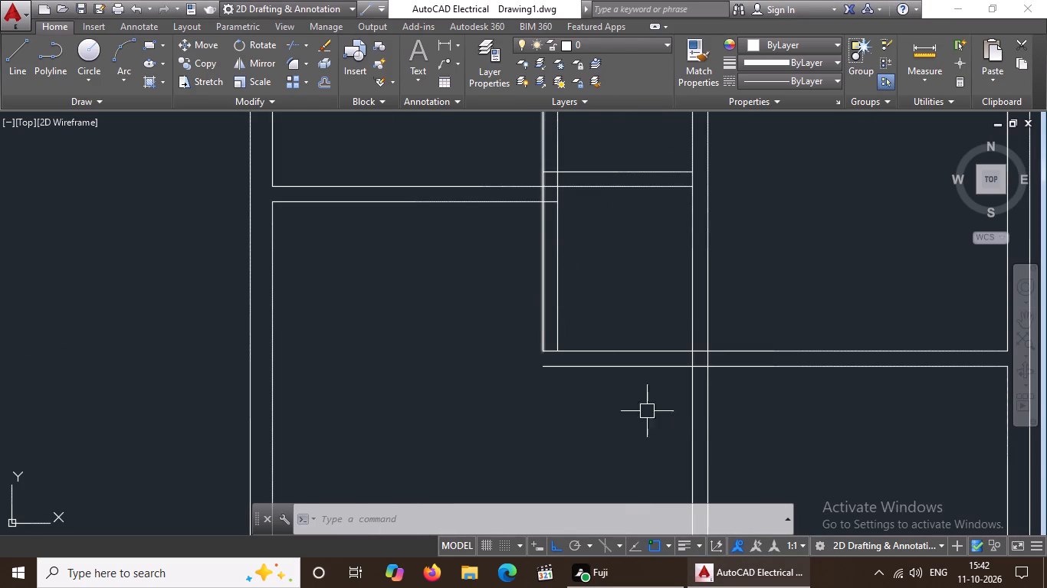
pyautogui.press('Escape')
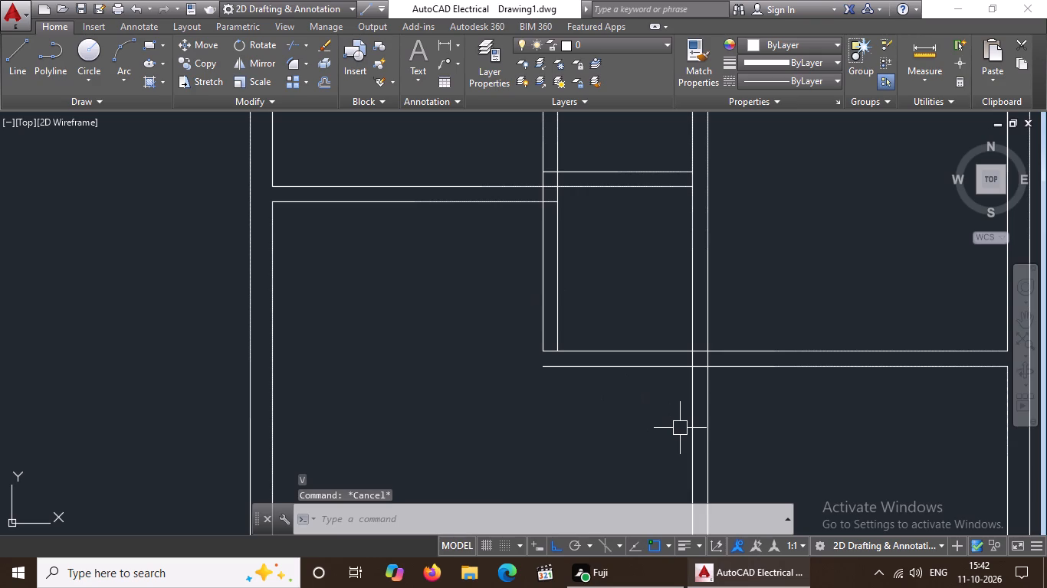
pyautogui.write('TR')
pyautogui.press('space')
pyautogui.press('space')
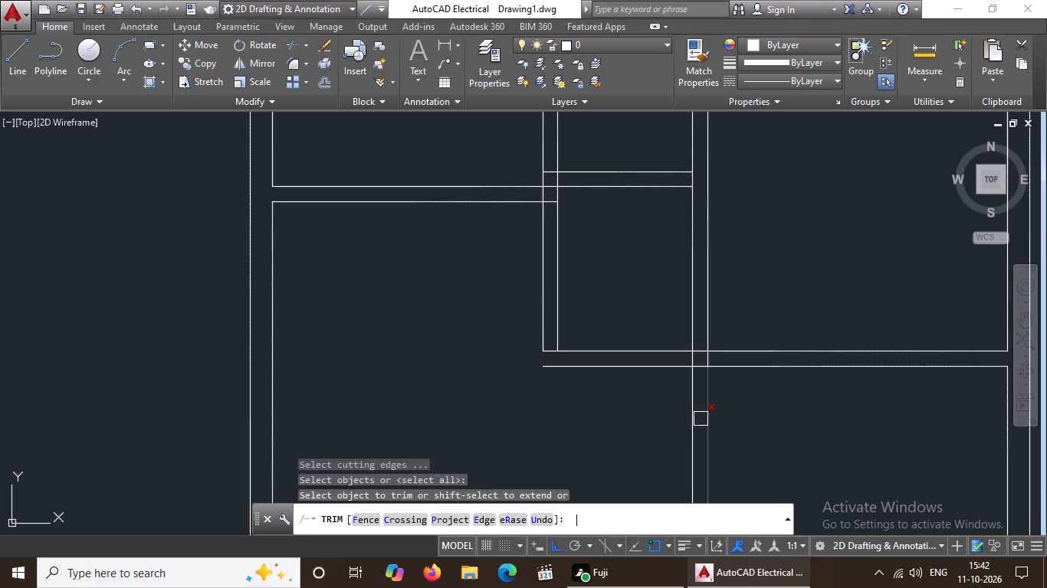
pyautogui.scroll(1, 594, 349)
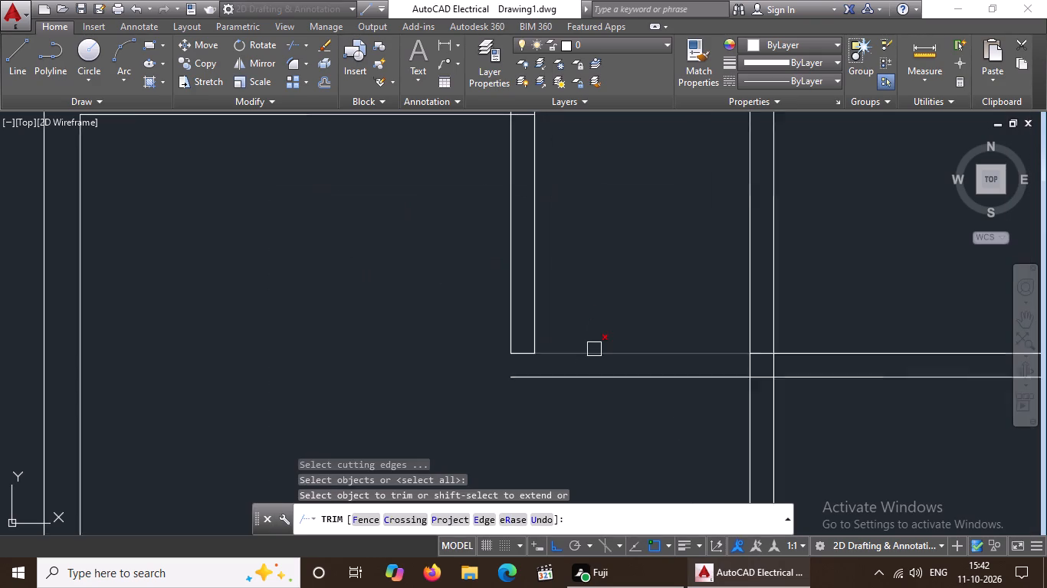
pyautogui.scroll(1, 594, 349)
pyautogui.click(477, 358)
pyautogui.scroll(-3, 502, 346)
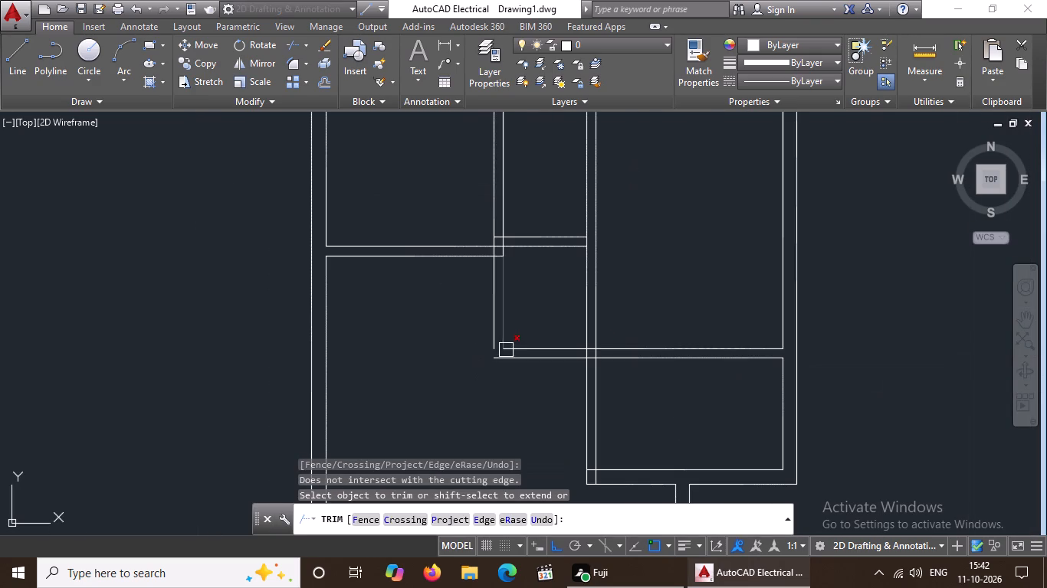
# Trim the crossing lines where the left vertical partition meets the horizontal partitions of the upper-left and small middle rooms.
pyautogui.scroll(3, 492, 219)
pyautogui.click(507, 289)
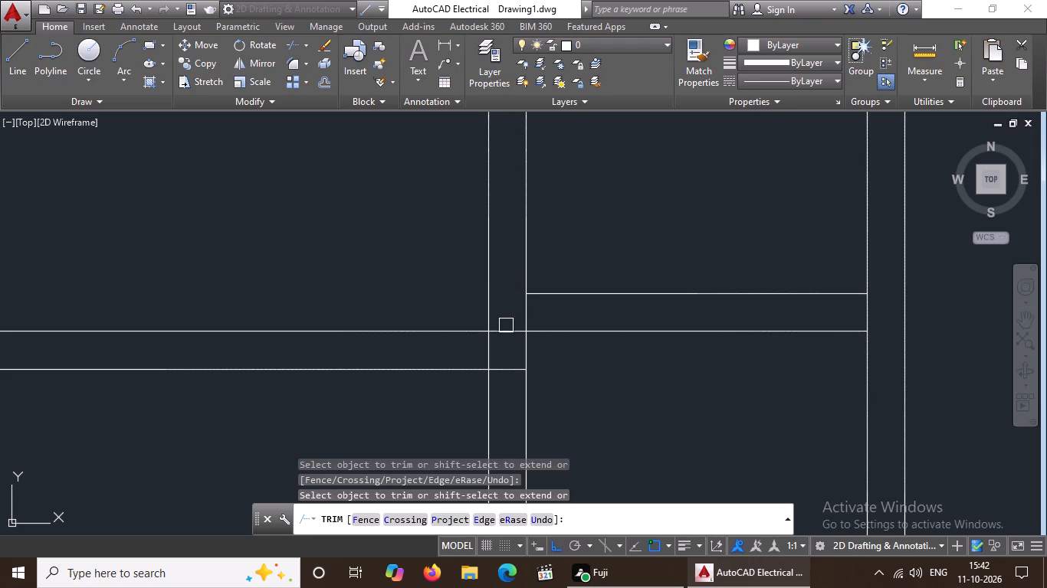
pyautogui.click(505, 328)
pyautogui.click(528, 314)
pyautogui.moveTo(487, 353); pyautogui.dragTo(500, 353)
pyautogui.click(509, 369)
# Trim the four crossing segments where the right vertical partition crosses the horizontal partition below the upper-right room.
pyautogui.scroll(-2, 525, 361)
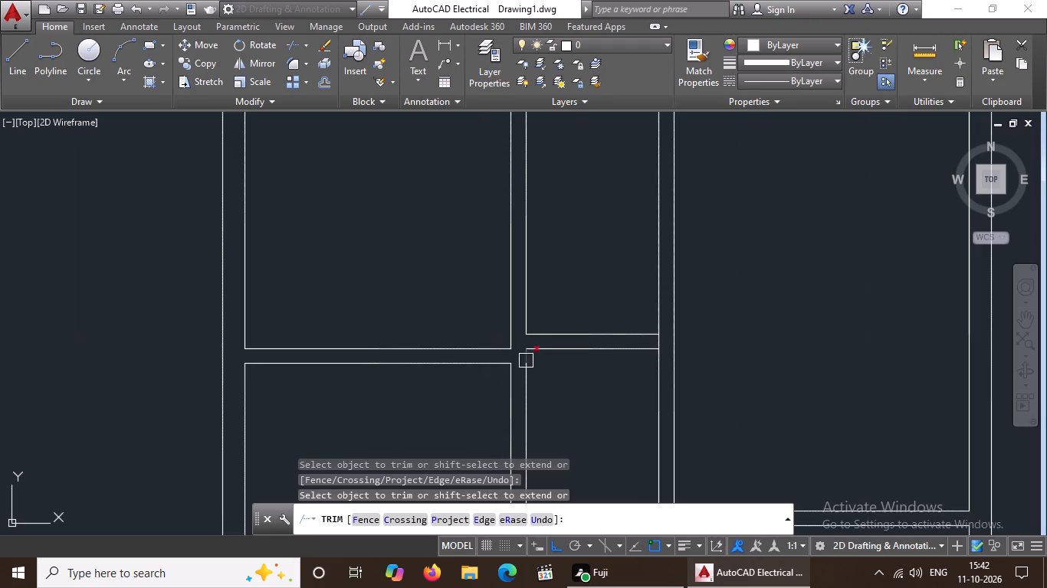
pyautogui.scroll(-3, 586, 372)
pyautogui.scroll(3, 622, 424)
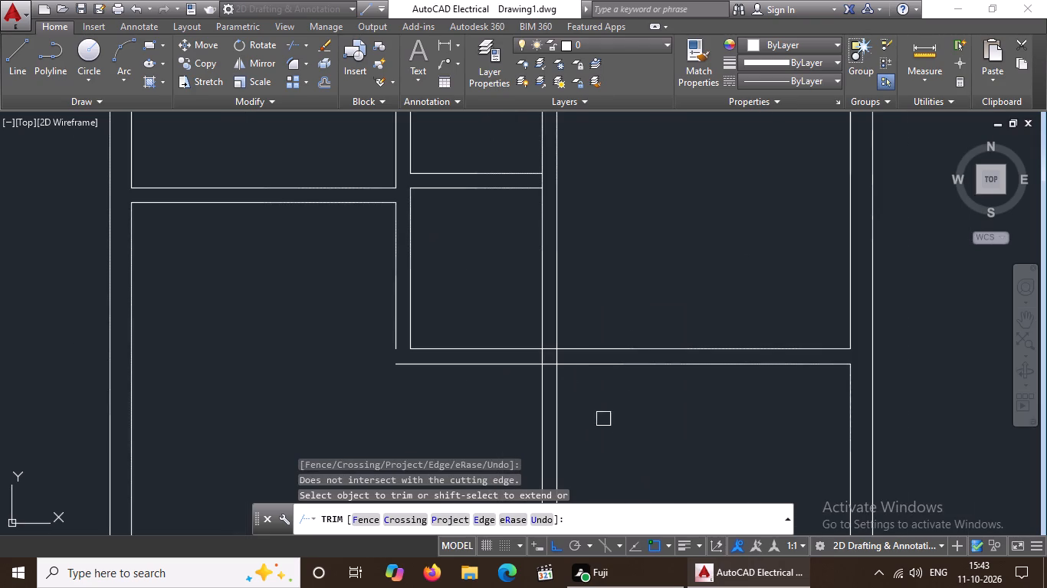
pyautogui.scroll(3, 556, 358)
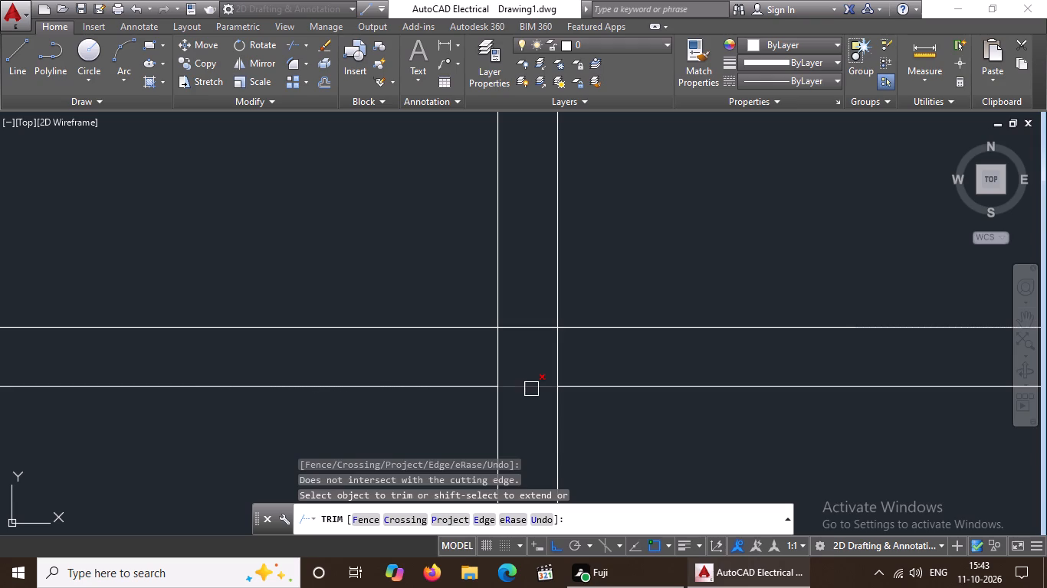
pyautogui.click(531, 389)
pyautogui.click(559, 366)
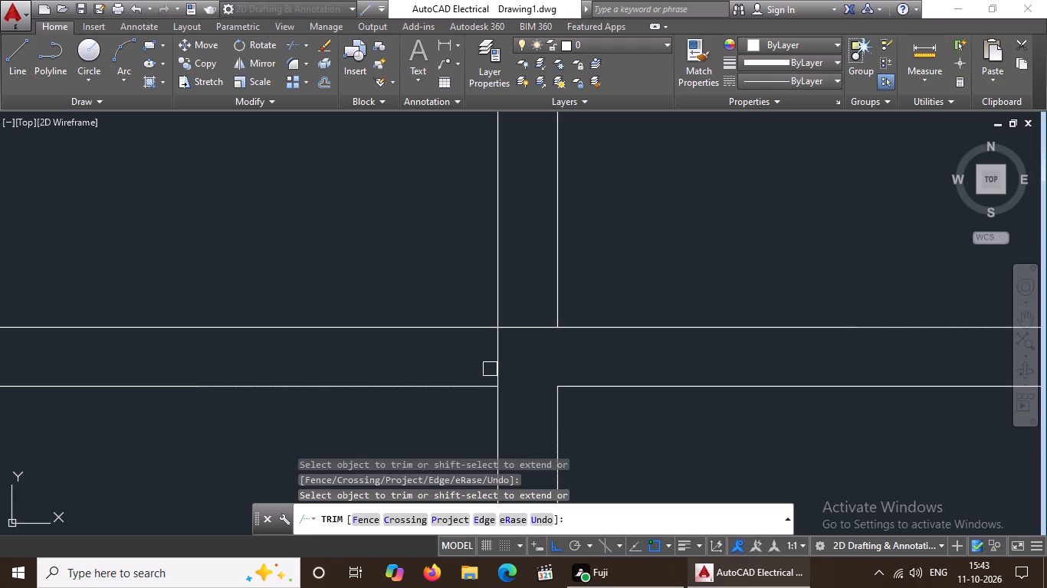
pyautogui.click(494, 367)
pyautogui.click(523, 329)
# Trim the overlapping wall lines at the lower-left corner of the lower-right room.
pyautogui.scroll(-5, 524, 332)
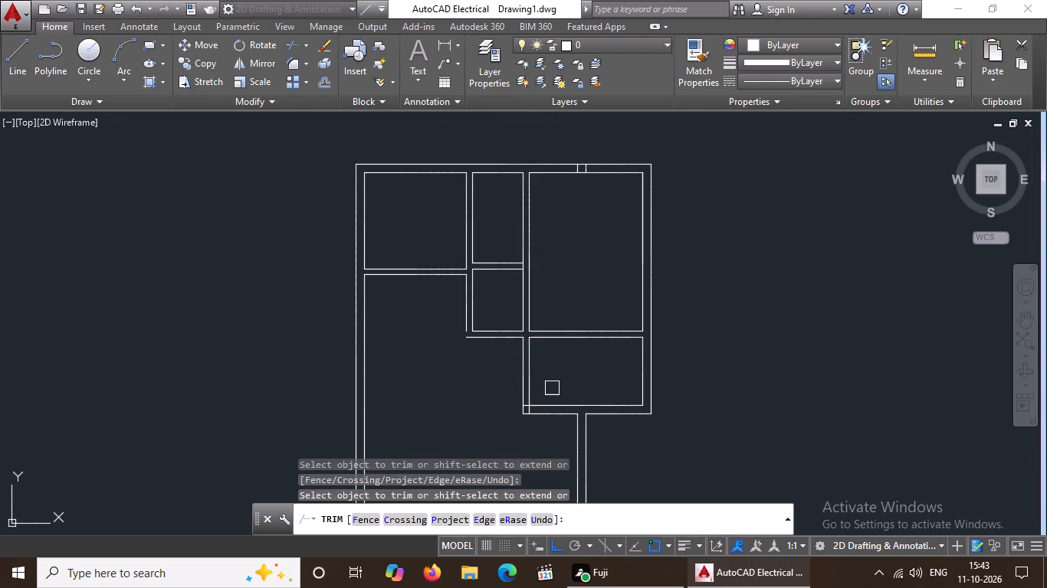
pyautogui.scroll(-1, 556, 384)
pyautogui.moveTo(559, 382); pyautogui.dragTo(619, 337, button='middle')
pyautogui.scroll(2, 636, 338)
pyautogui.scroll(1, 548, 377)
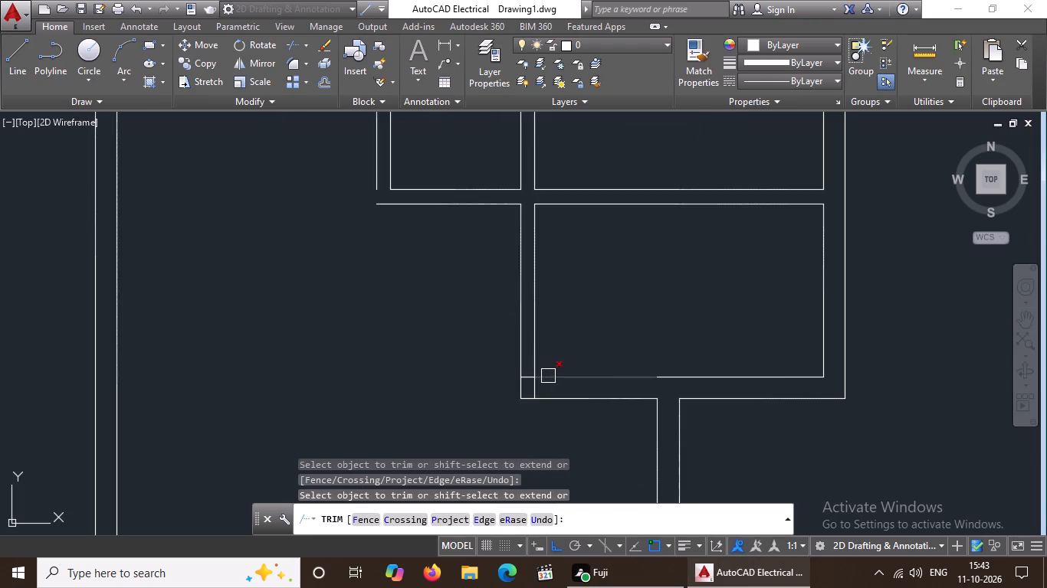
pyautogui.scroll(3, 523, 409)
pyautogui.click(569, 348)
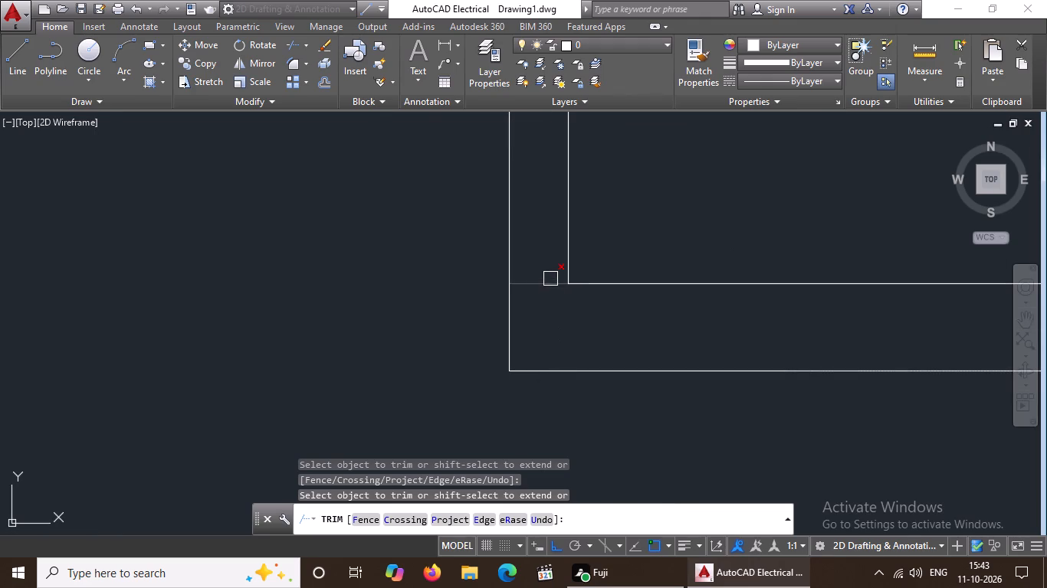
pyautogui.click(550, 279)
# Erase the two short cross lines in the top outer wall above the upper-right room.
pyautogui.scroll(-5, 581, 294)
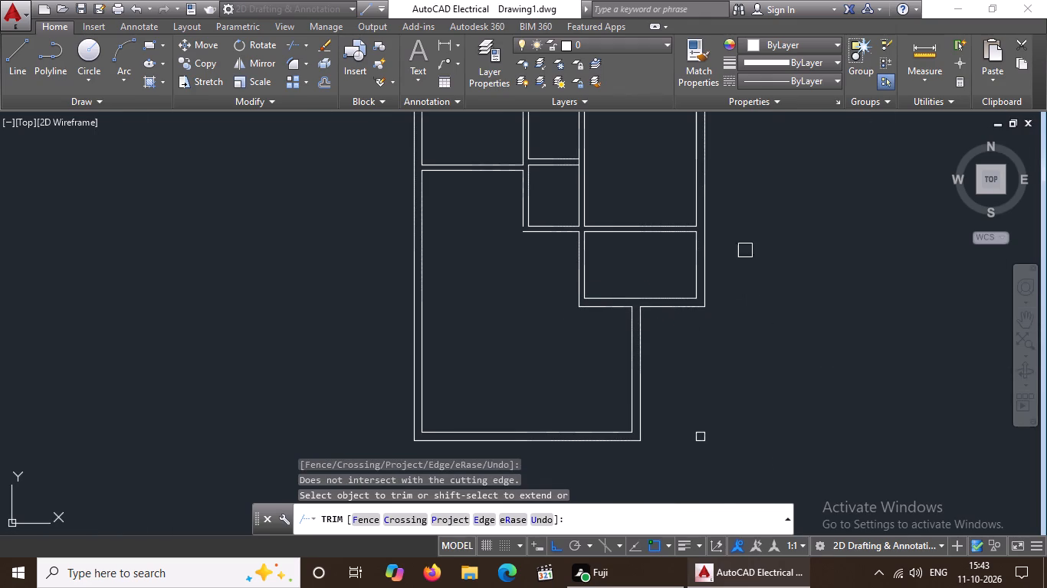
pyautogui.moveTo(672, 254); pyautogui.dragTo(673, 340, button='middle')
pyautogui.scroll(-1, 675, 332)
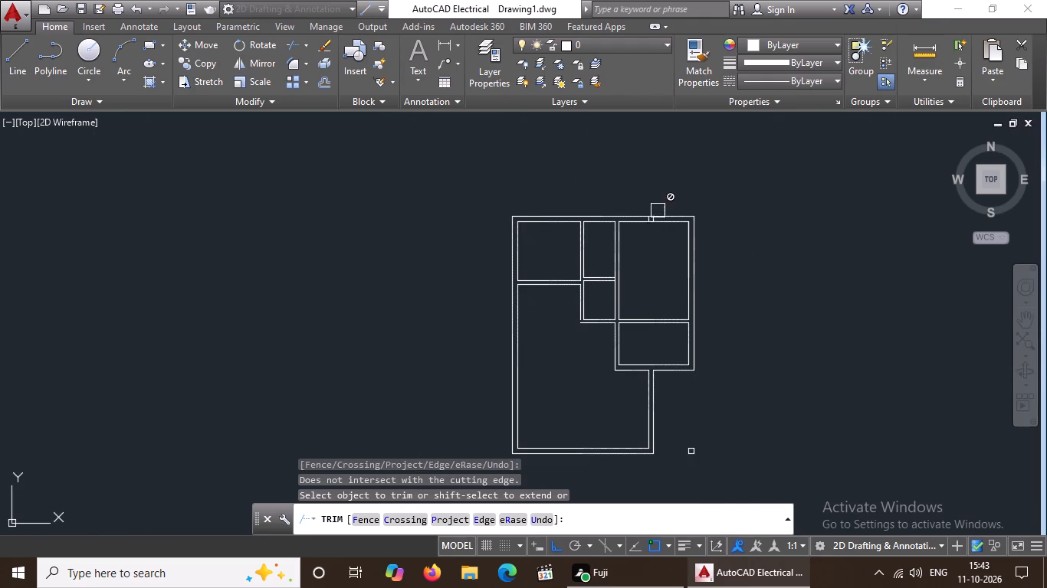
pyautogui.scroll(4, 658, 211)
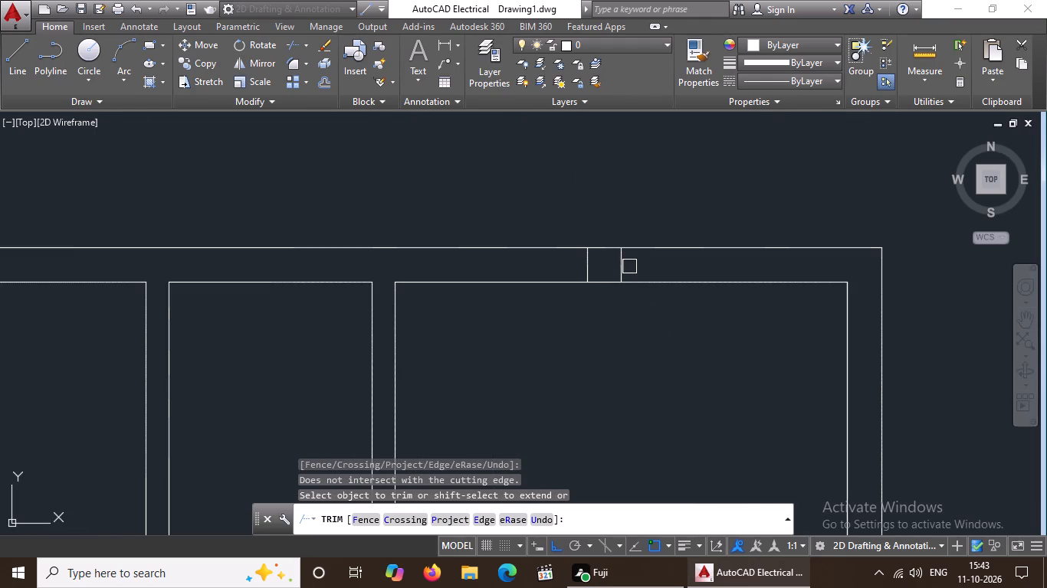
pyautogui.press('Escape')
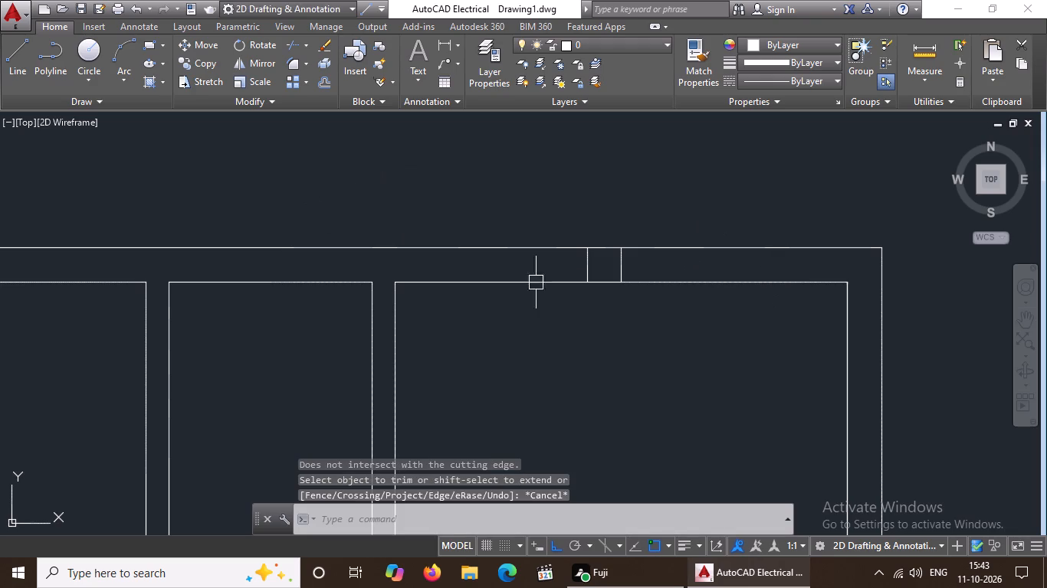
pyautogui.click(551, 263)
pyautogui.click(664, 267)
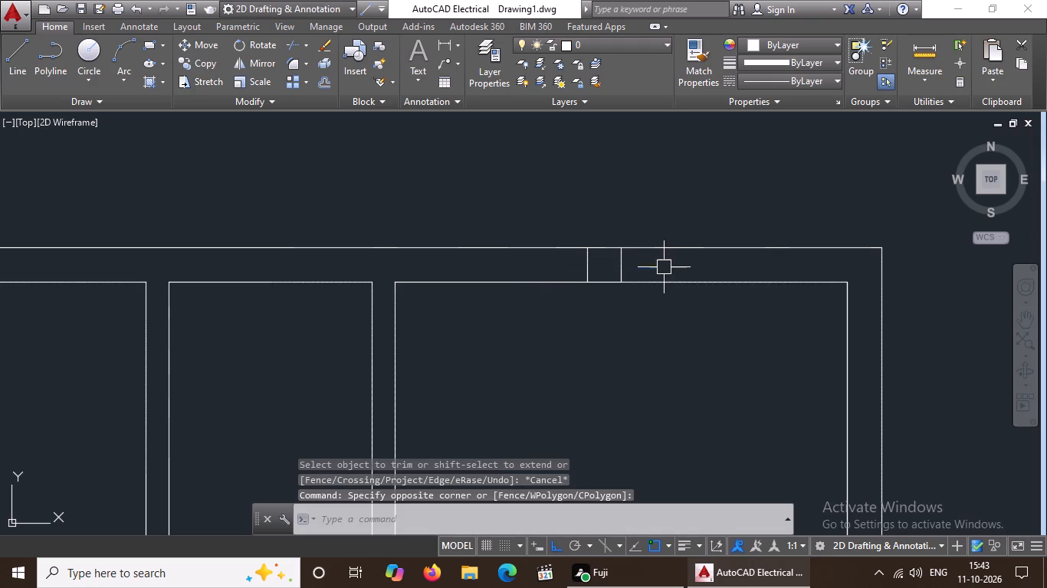
pyautogui.moveTo(652, 260); pyautogui.dragTo(638, 265)
pyautogui.click(553, 269)
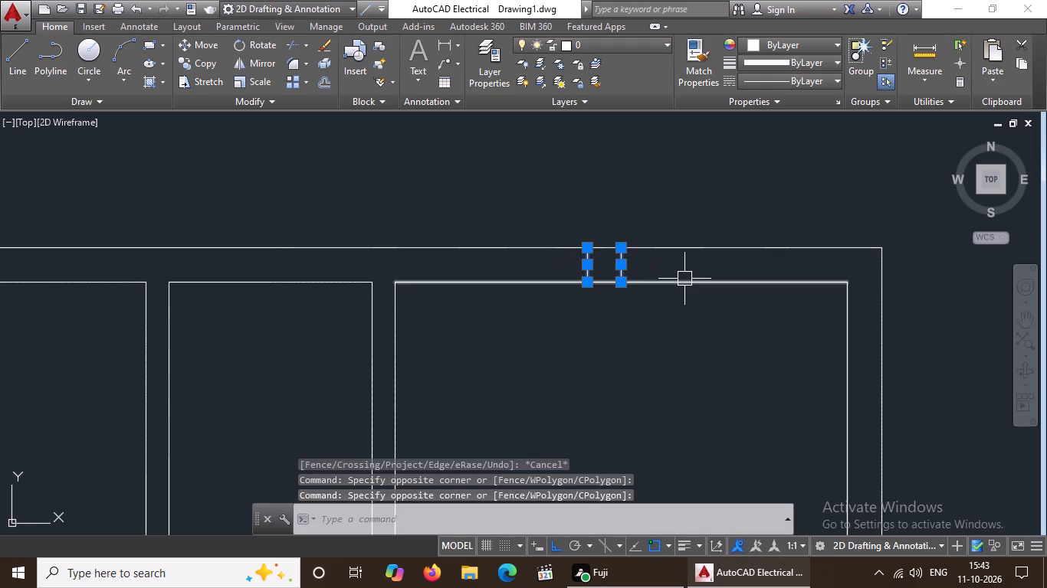
pyautogui.press('Delete')
pyautogui.scroll(-6, 810, 293)
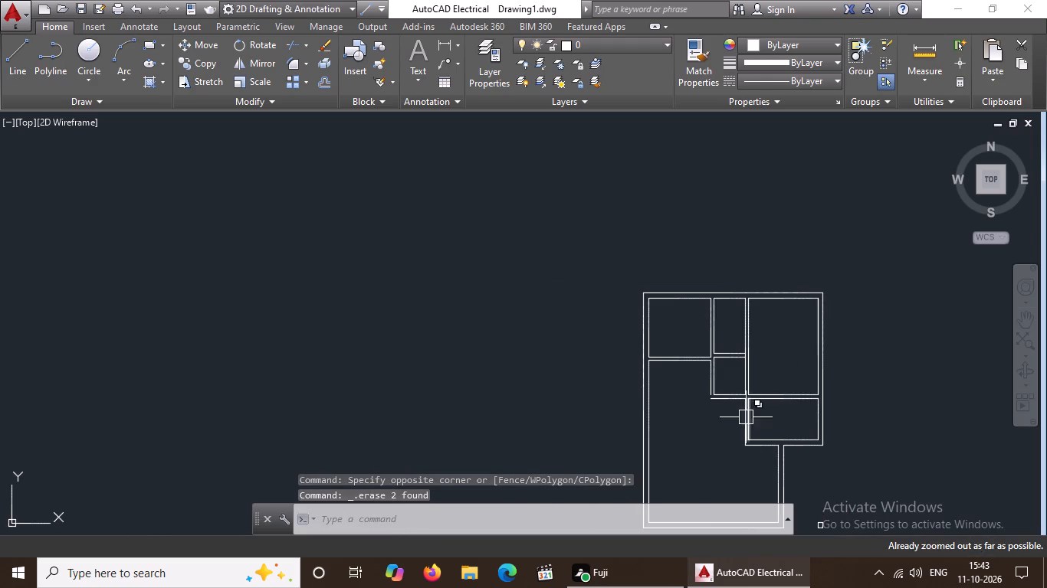
# Extend the left vertical partition's outer line down to the horizontal partition line below the small middle room.
pyautogui.scroll(3, 760, 433)
pyautogui.scroll(-2, 767, 415)
pyautogui.press('Escape')
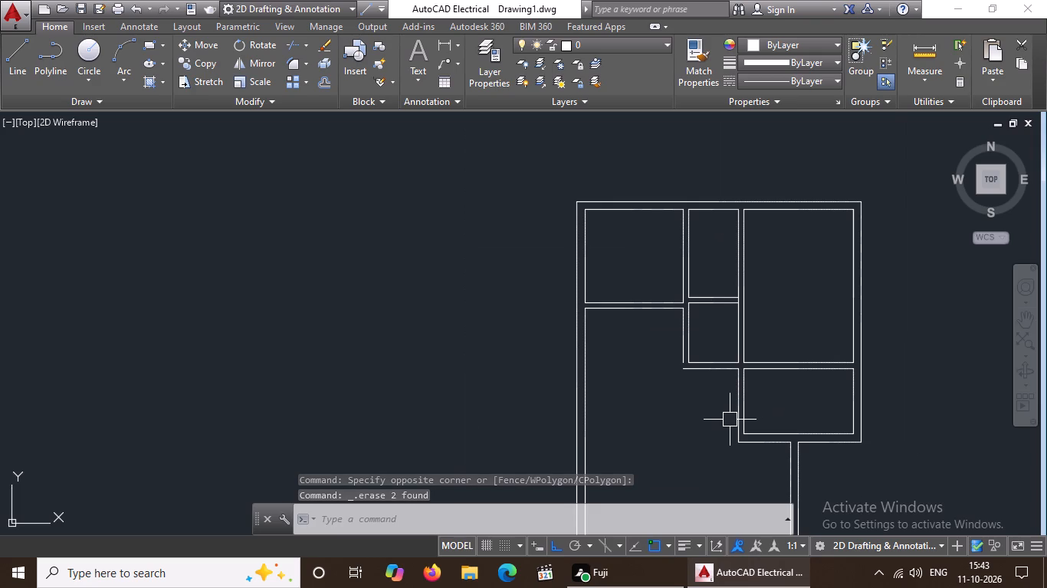
pyautogui.write('EX')
pyautogui.press('space')
pyautogui.press('space')
pyautogui.scroll(1, 729, 420)
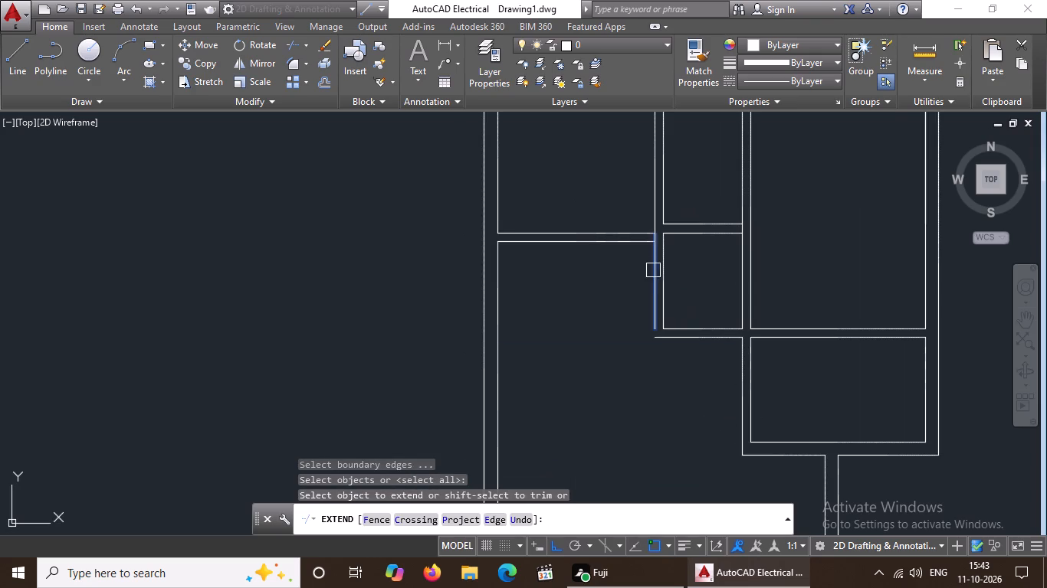
pyautogui.click(653, 324)
pyautogui.scroll(-2, 661, 345)
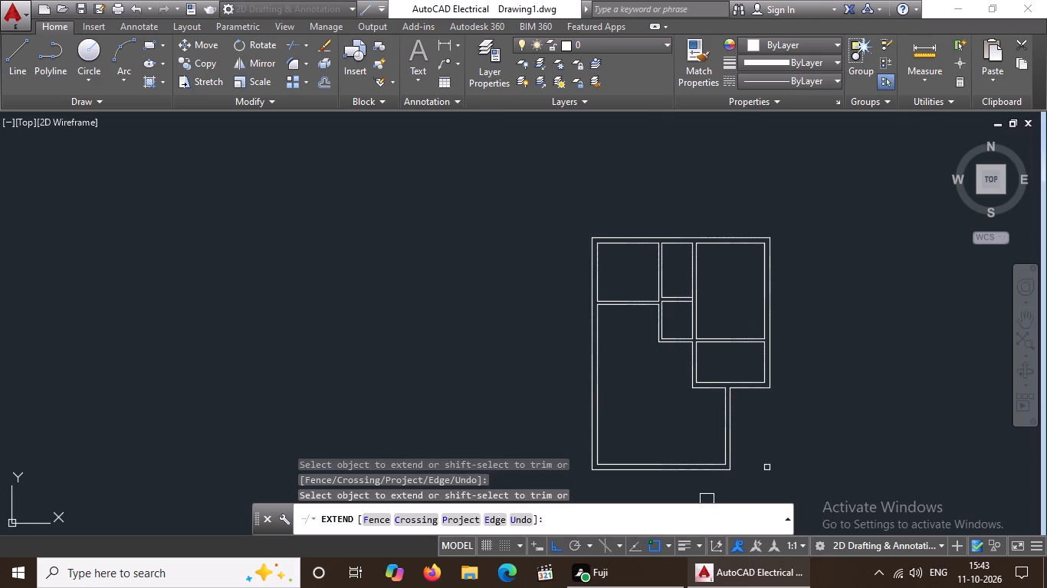
pyautogui.scroll(1, 756, 472)
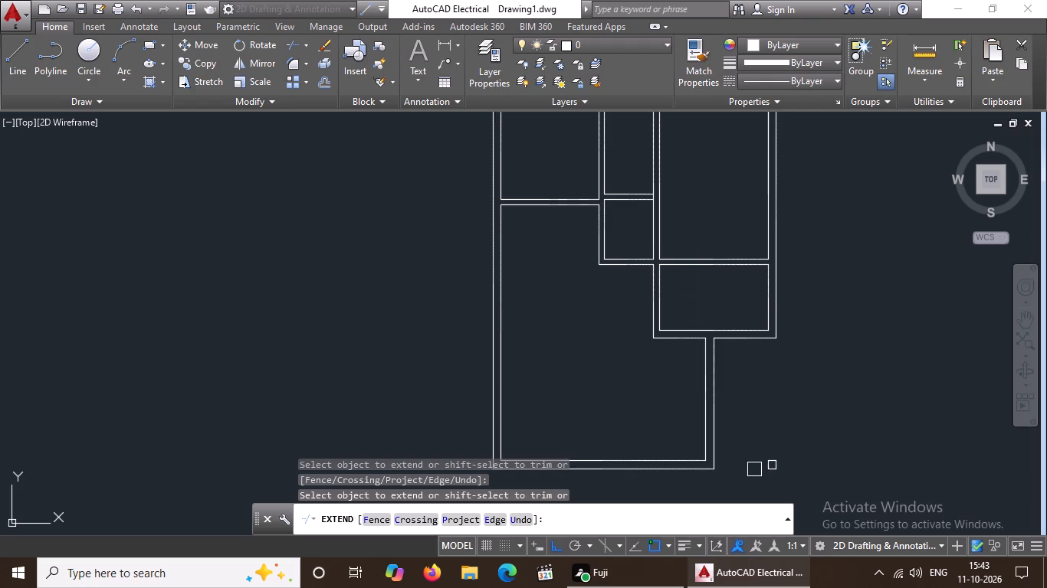
pyautogui.press('Escape')
# Erase the stray small square outside the lower-right corner of the floor plan.
pyautogui.scroll(-2, 762, 457)
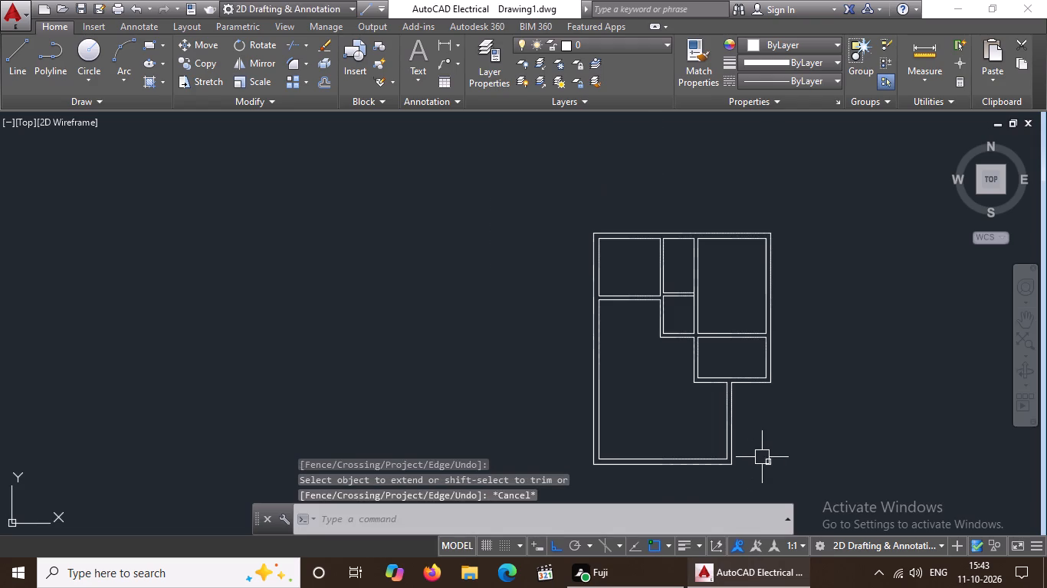
pyautogui.click(756, 450)
pyautogui.click(780, 479)
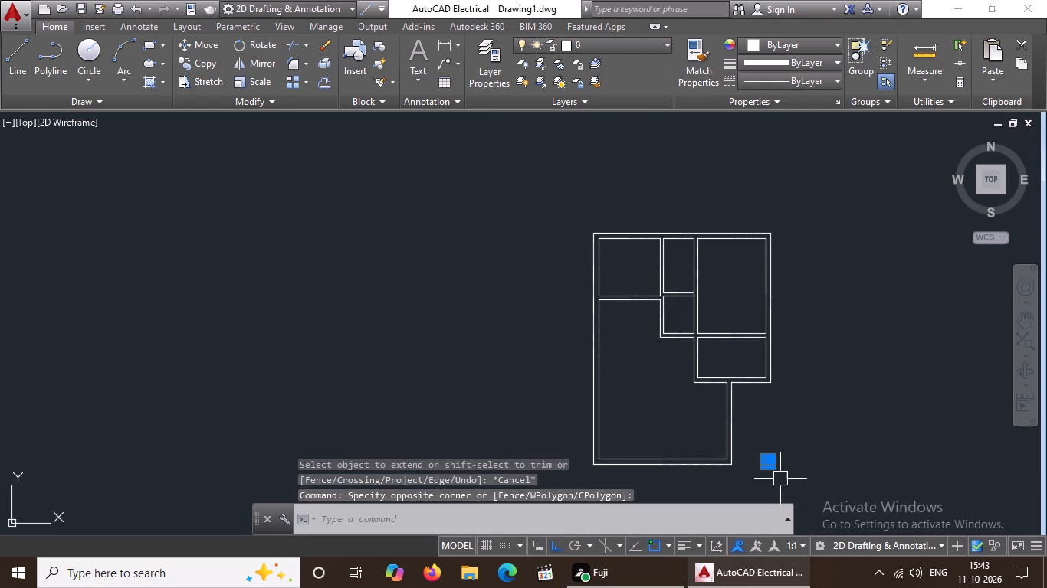
pyautogui.press('Delete')
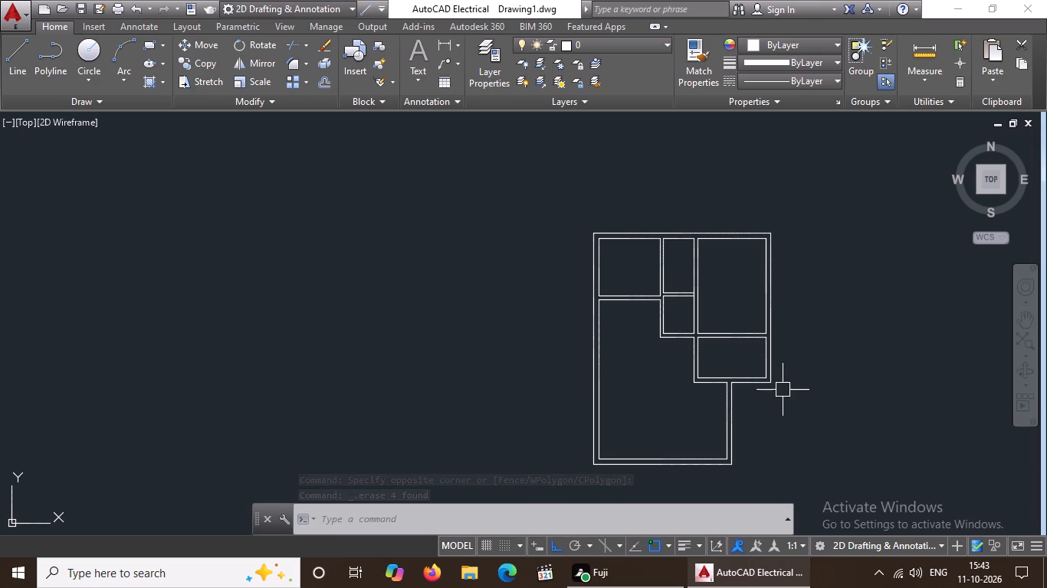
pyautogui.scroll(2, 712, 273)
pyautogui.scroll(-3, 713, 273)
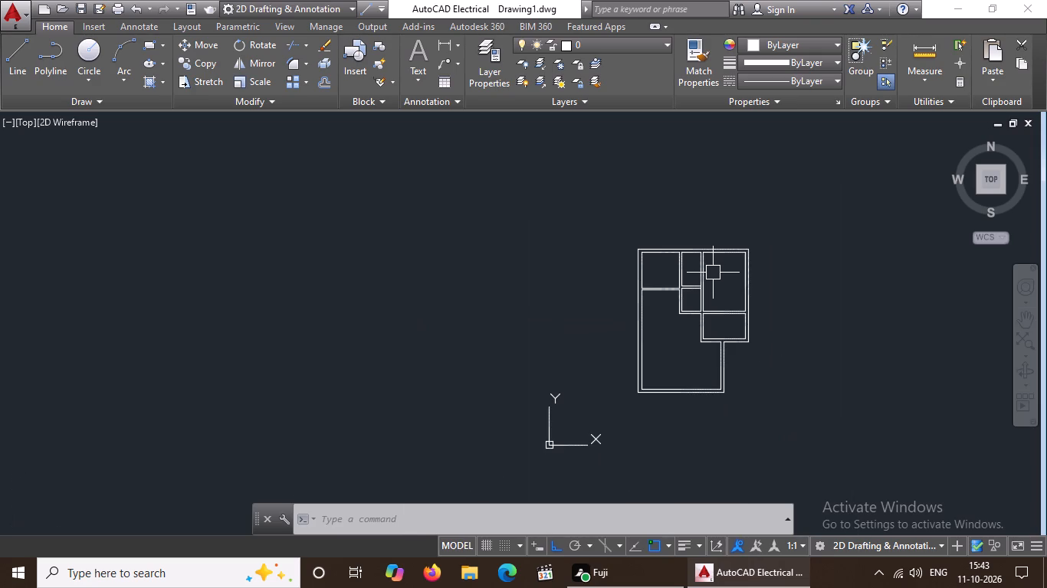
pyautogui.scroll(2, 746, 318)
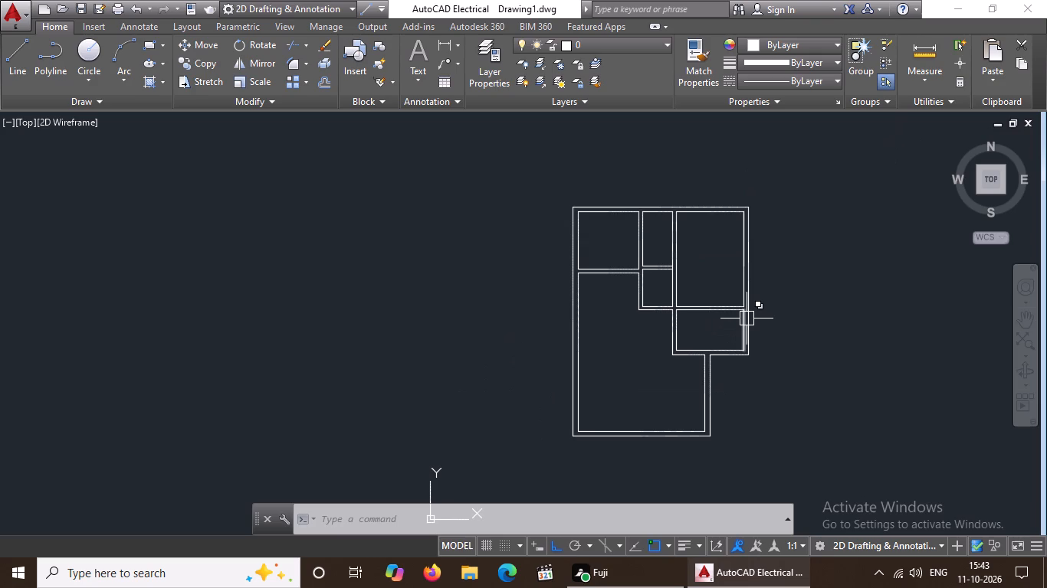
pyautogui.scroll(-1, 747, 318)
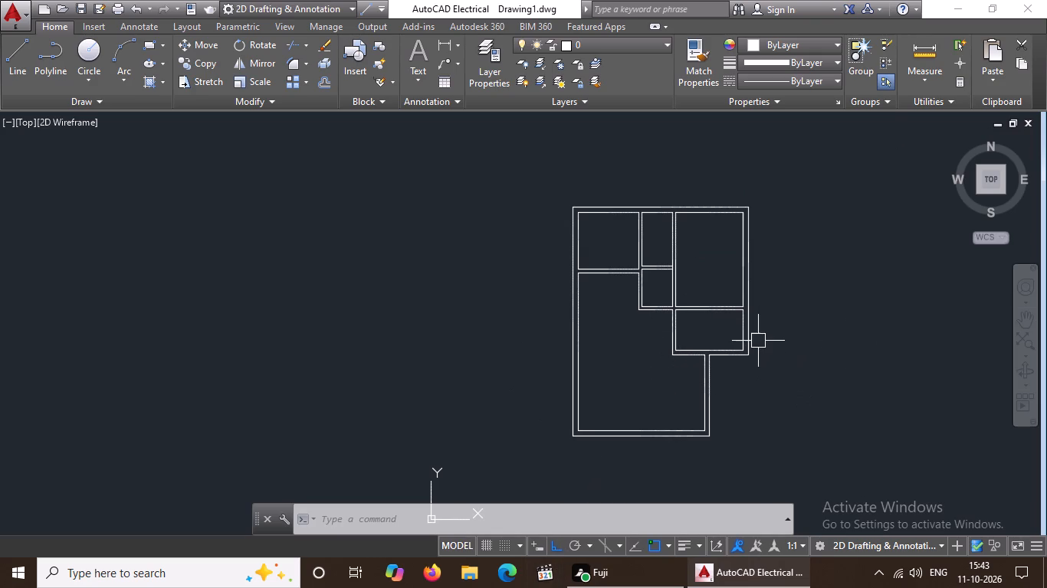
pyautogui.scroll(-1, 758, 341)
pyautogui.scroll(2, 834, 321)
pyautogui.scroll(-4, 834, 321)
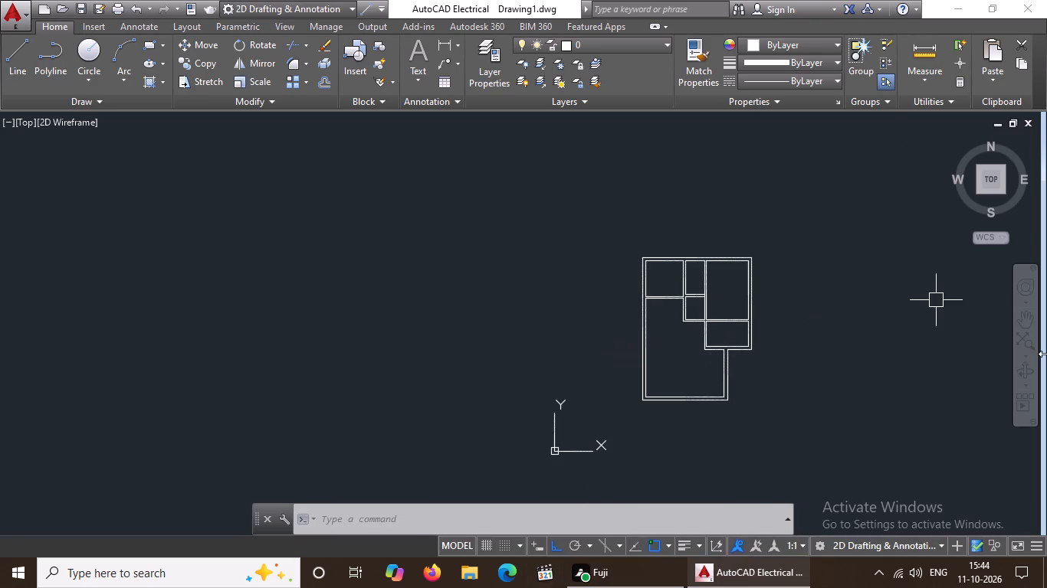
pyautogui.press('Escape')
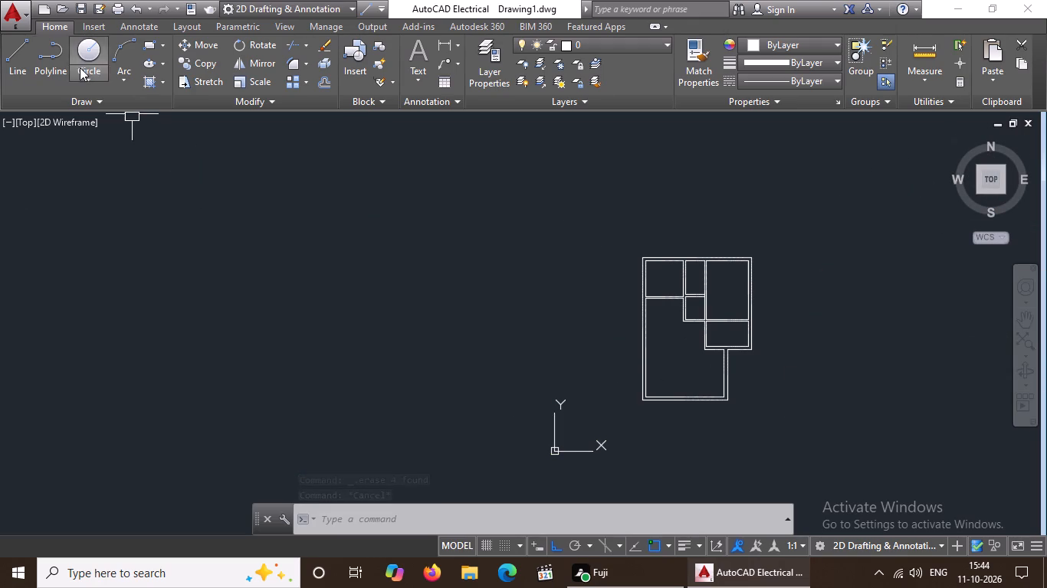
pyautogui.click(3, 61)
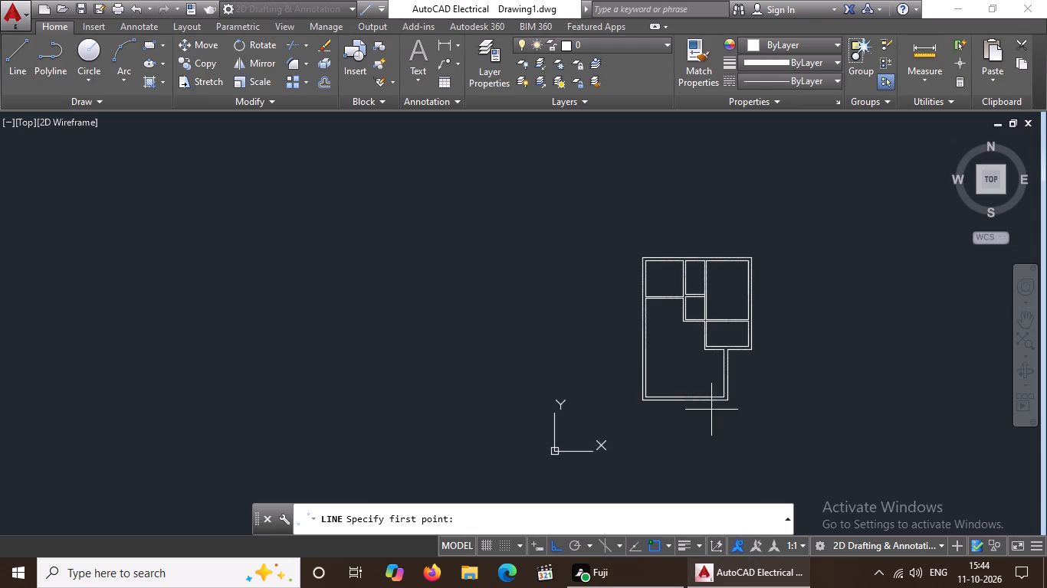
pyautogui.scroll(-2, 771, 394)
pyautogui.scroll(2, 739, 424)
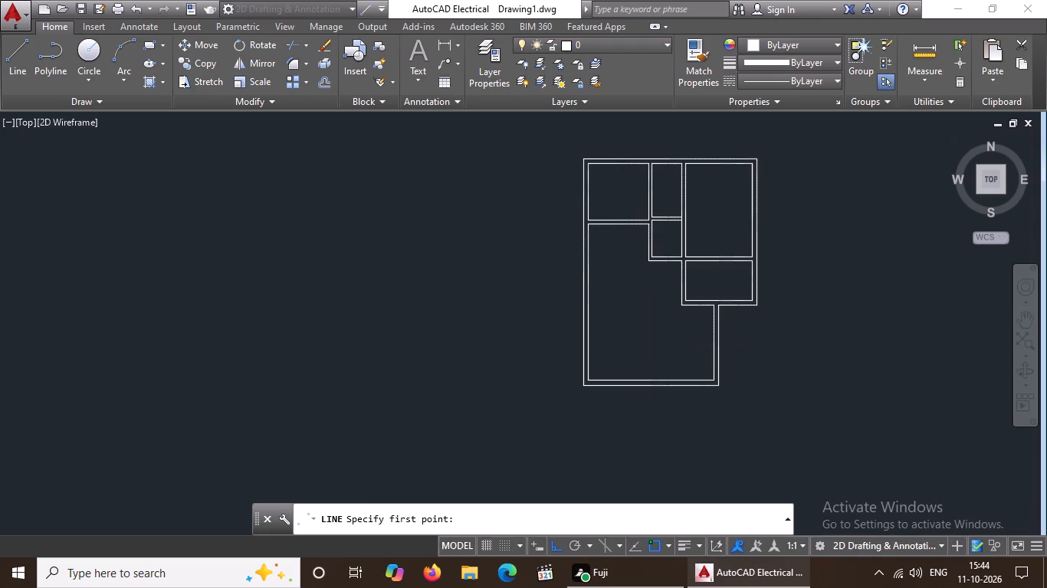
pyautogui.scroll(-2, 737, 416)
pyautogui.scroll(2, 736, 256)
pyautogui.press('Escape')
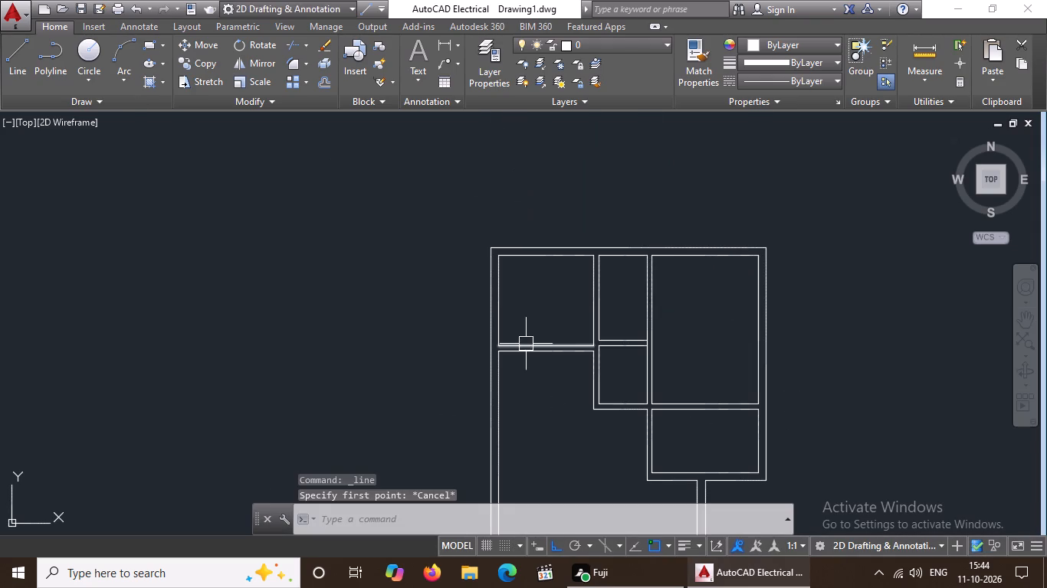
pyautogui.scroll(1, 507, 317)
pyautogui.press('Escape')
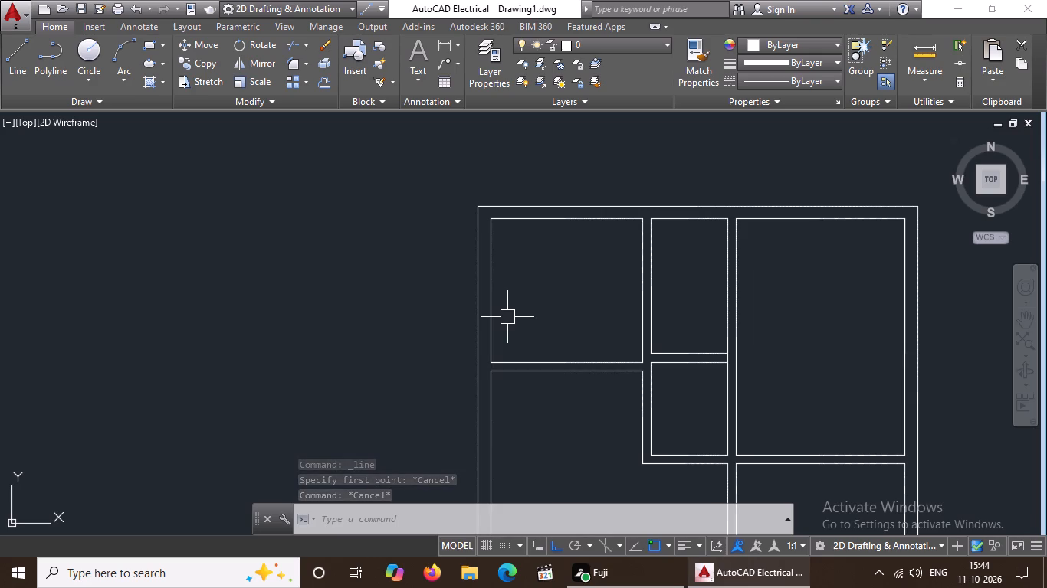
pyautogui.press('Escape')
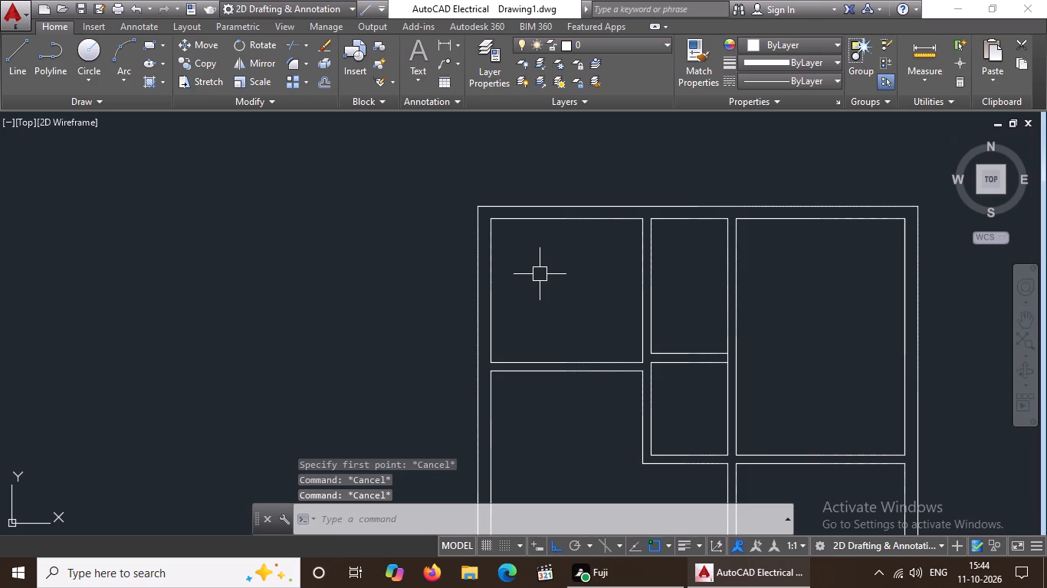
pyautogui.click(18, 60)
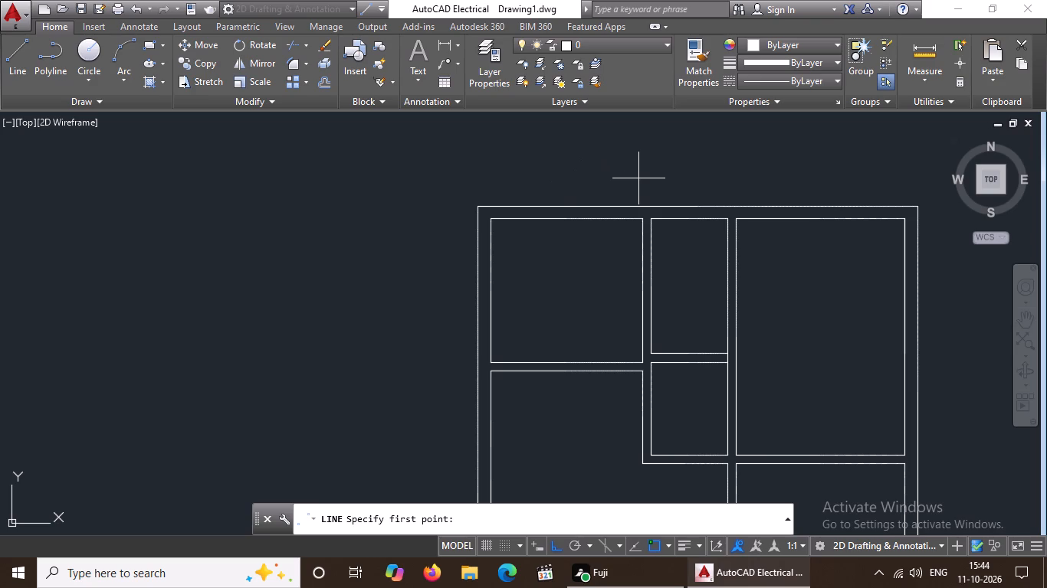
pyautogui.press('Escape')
# Clear all object snap modes and enable only Endpoint, Midpoint and Center.
pyautogui.write('OS')
pyautogui.press('space')
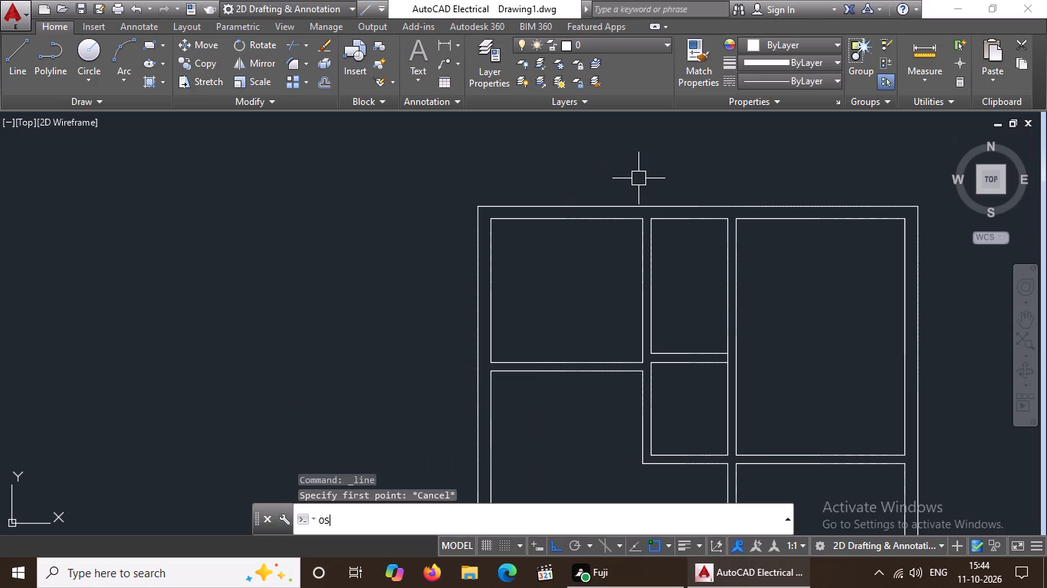
pyautogui.click(666, 220)
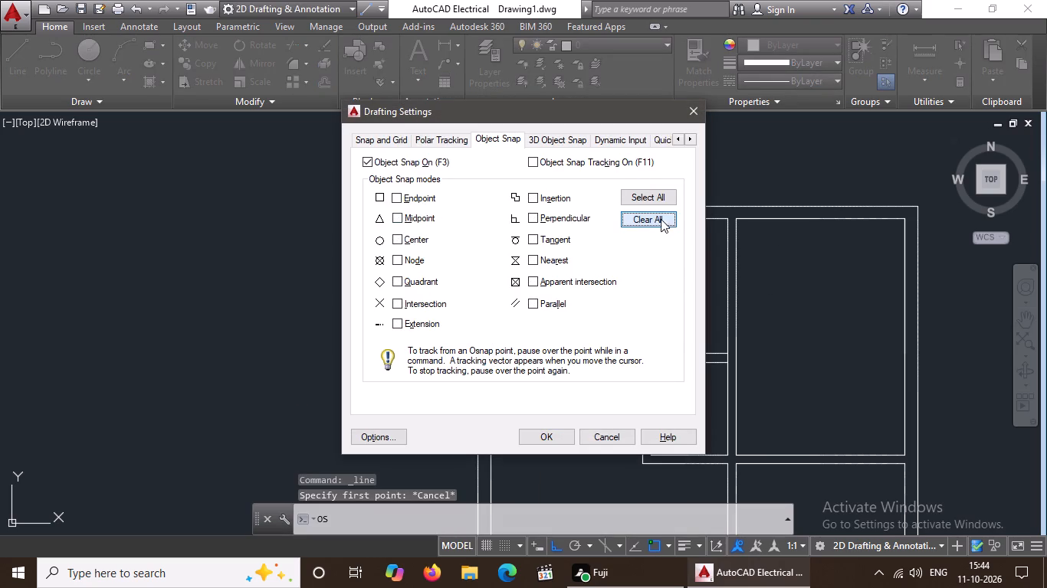
pyautogui.click(406, 194)
pyautogui.click(418, 217)
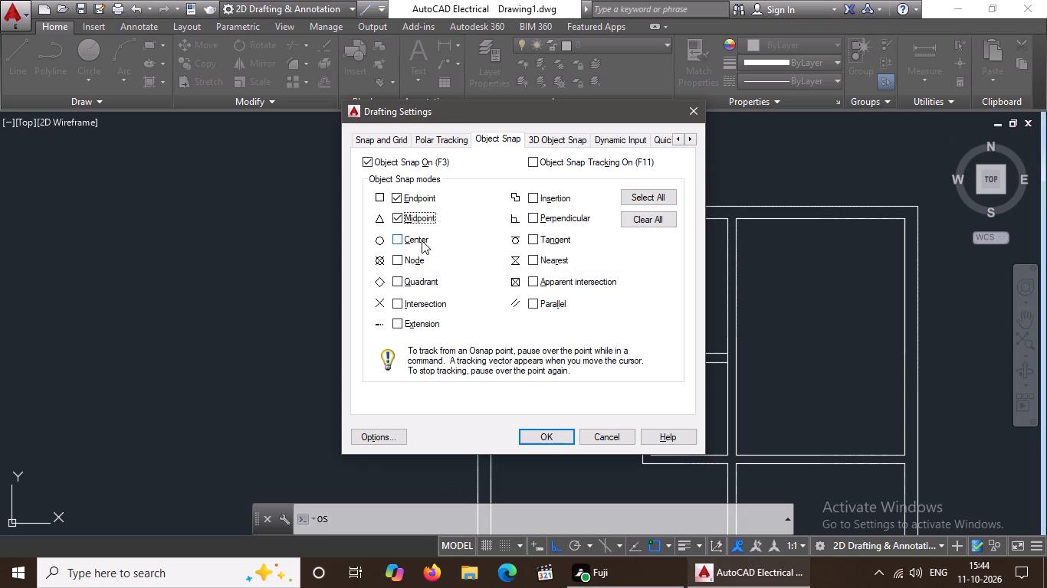
pyautogui.click(422, 240)
pyautogui.click(543, 435)
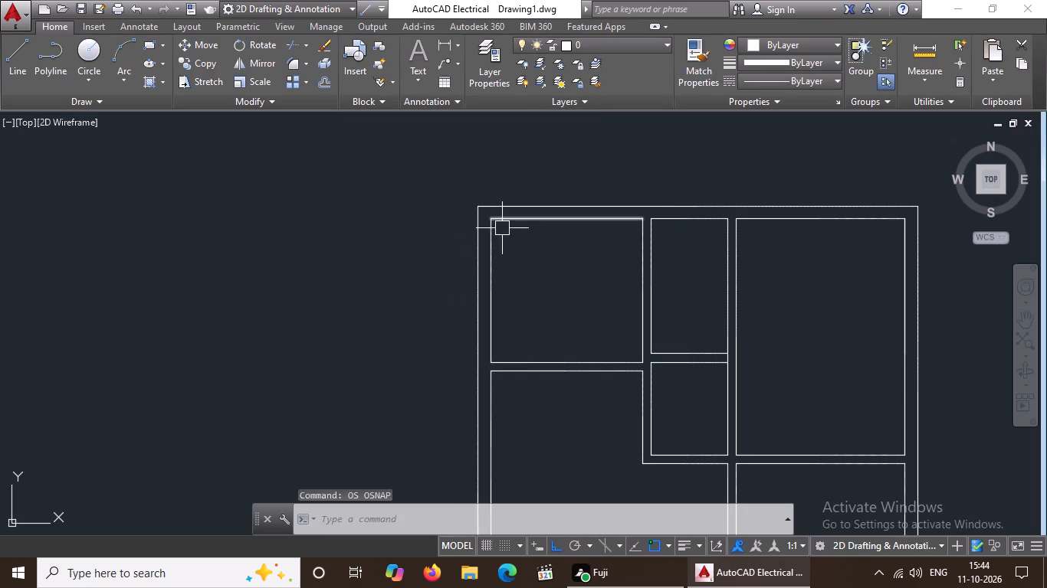
# Draw a 9" vertical line across the top outer wall from the midpoint of the upper-left room's top edge.
pyautogui.moveTo(2, 62); pyautogui.dragTo(21, 67)
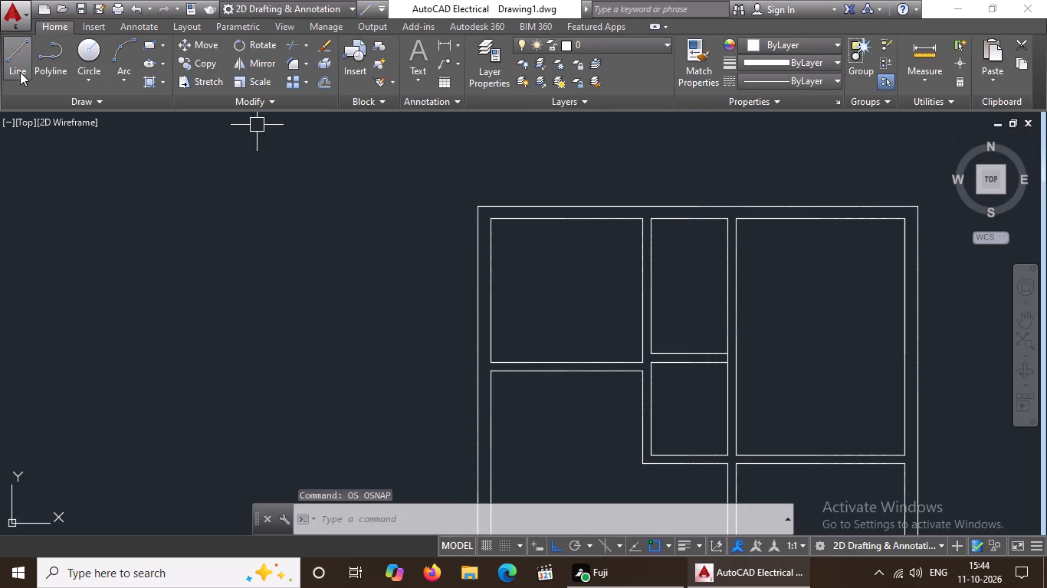
pyautogui.click(20, 72)
pyautogui.click(566, 219)
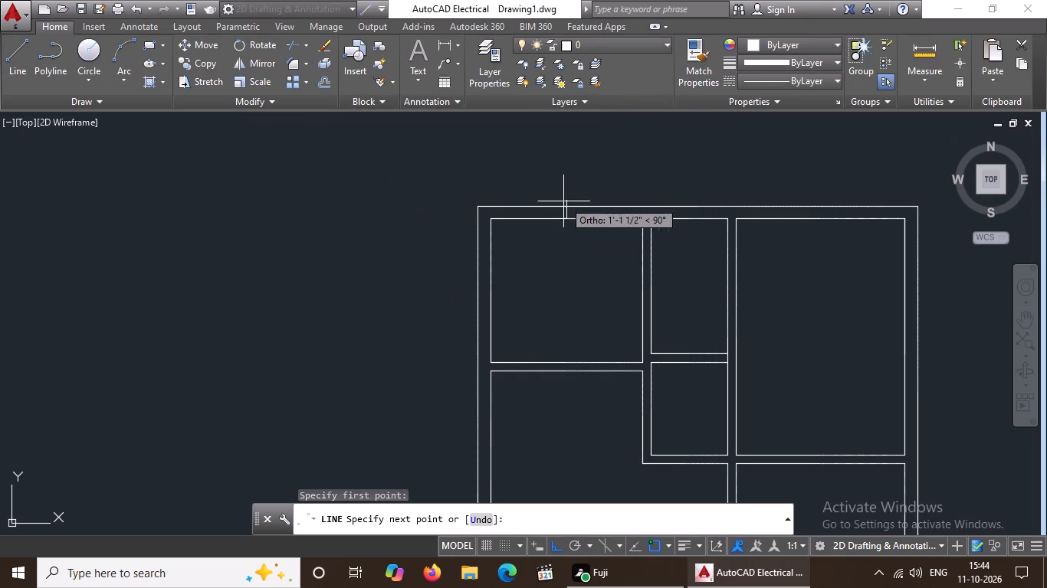
pyautogui.scroll(3, 566, 206)
pyautogui.write('9"')
pyautogui.press('Return')
pyautogui.press('Return')
pyautogui.scroll(-4, 583, 217)
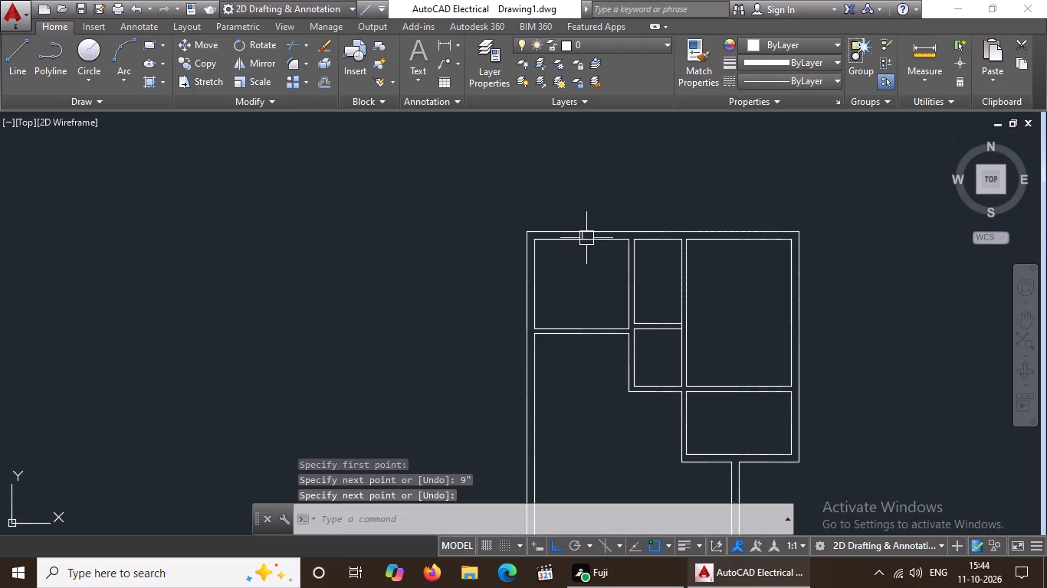
pyautogui.scroll(-2, 661, 276)
pyautogui.scroll(2, 622, 319)
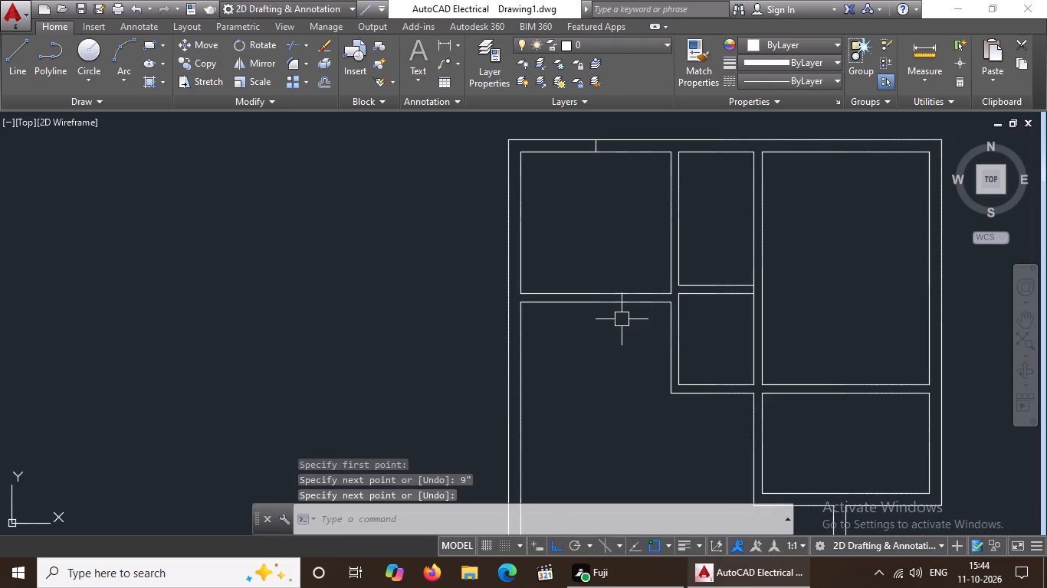
pyautogui.scroll(-1, 622, 319)
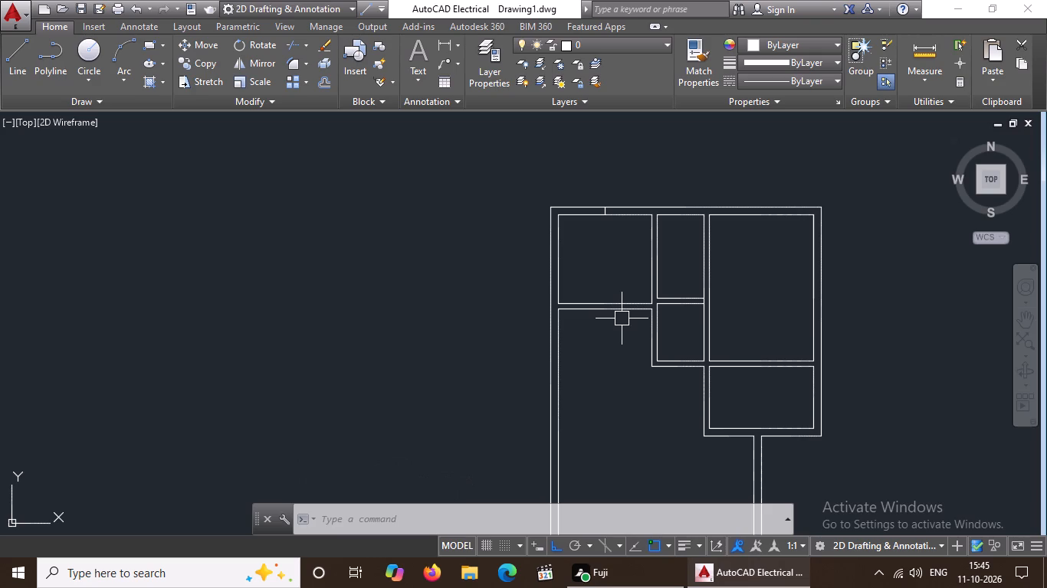
# Draw a 9" vertical line across the top outer wall from the midpoint of the narrow upper-middle room's top edge.
pyautogui.click(22, 57)
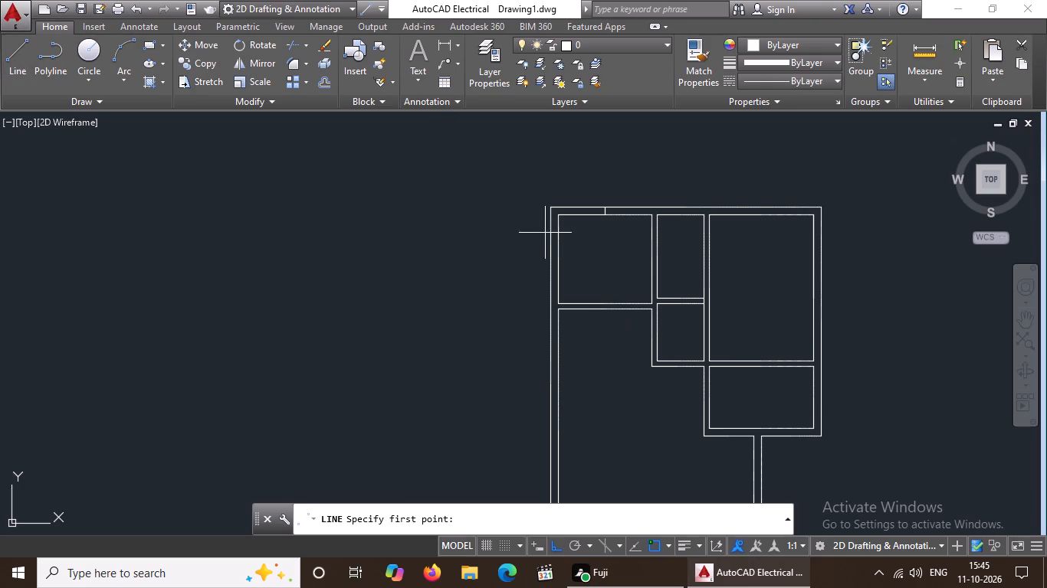
pyautogui.scroll(2, 686, 220)
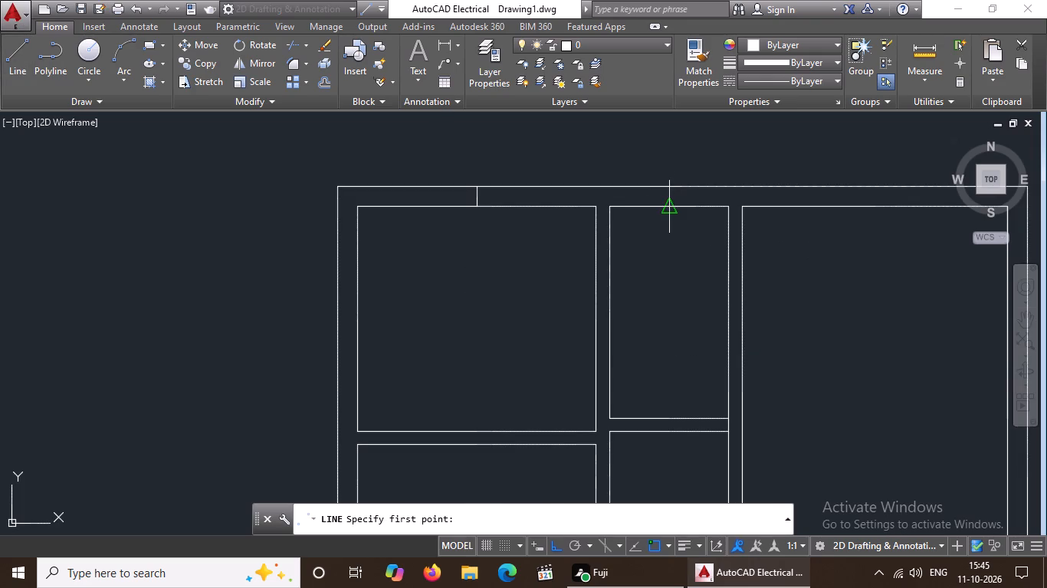
pyautogui.click(673, 207)
pyautogui.press('9')
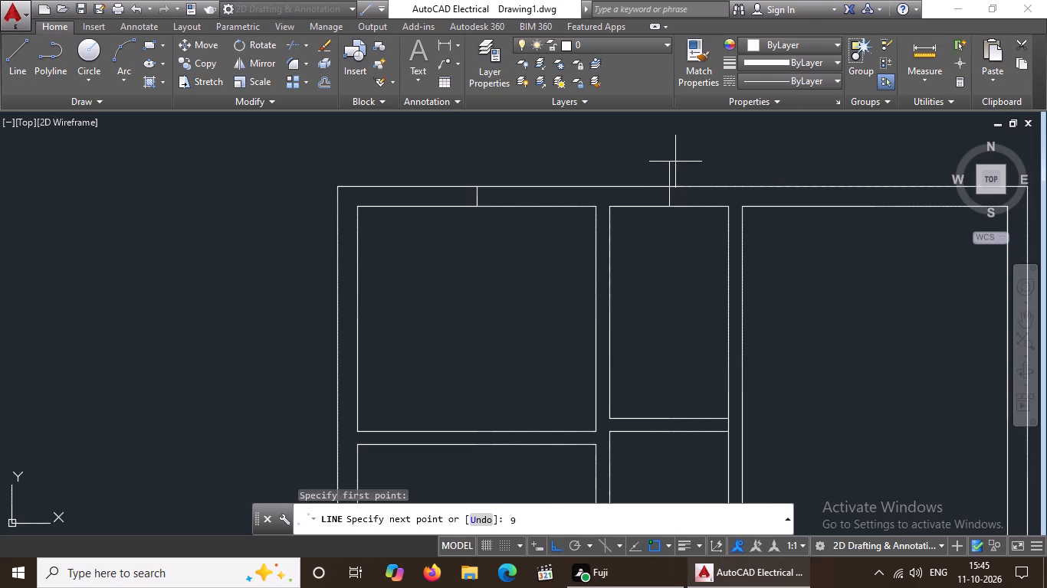
pyautogui.hotkey('shift', '"')
pyautogui.press('Return')
pyautogui.press('Return')
pyautogui.scroll(-2, 716, 228)
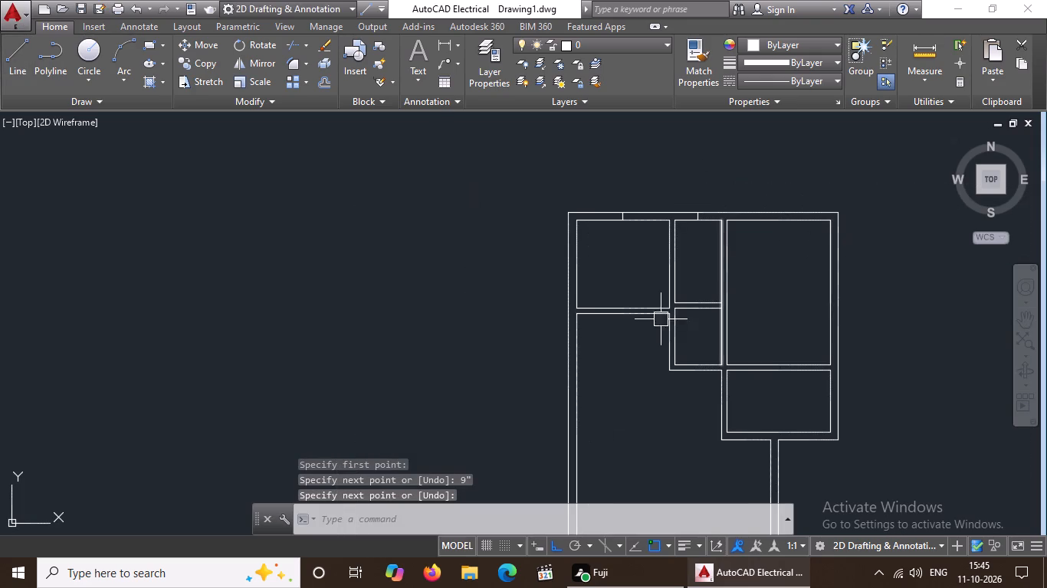
# Draw a 9" vertical line across the top outer wall from the midpoint of the upper-right room's top edge.
pyautogui.click(27, 68)
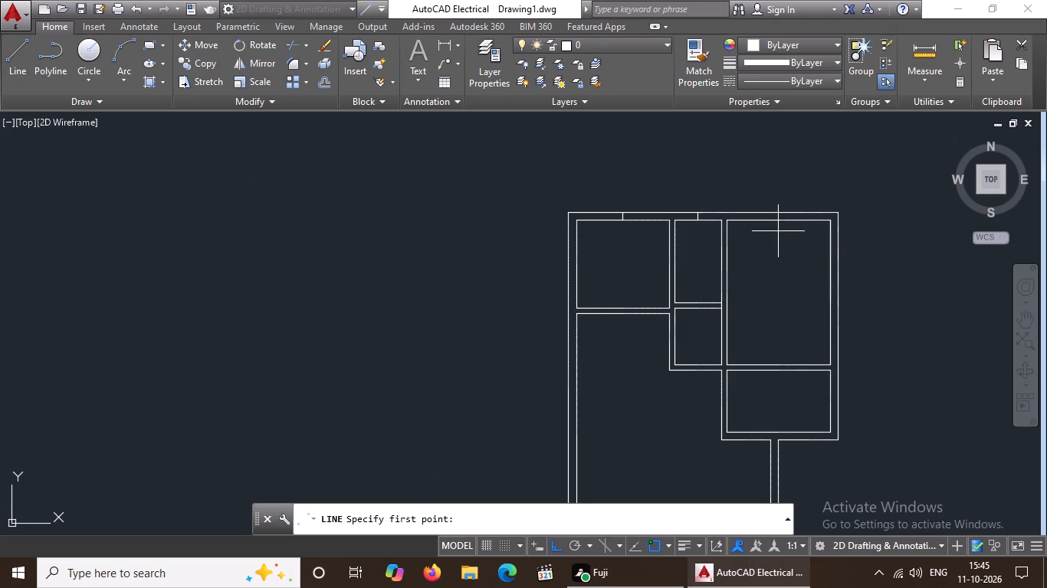
pyautogui.click(783, 219)
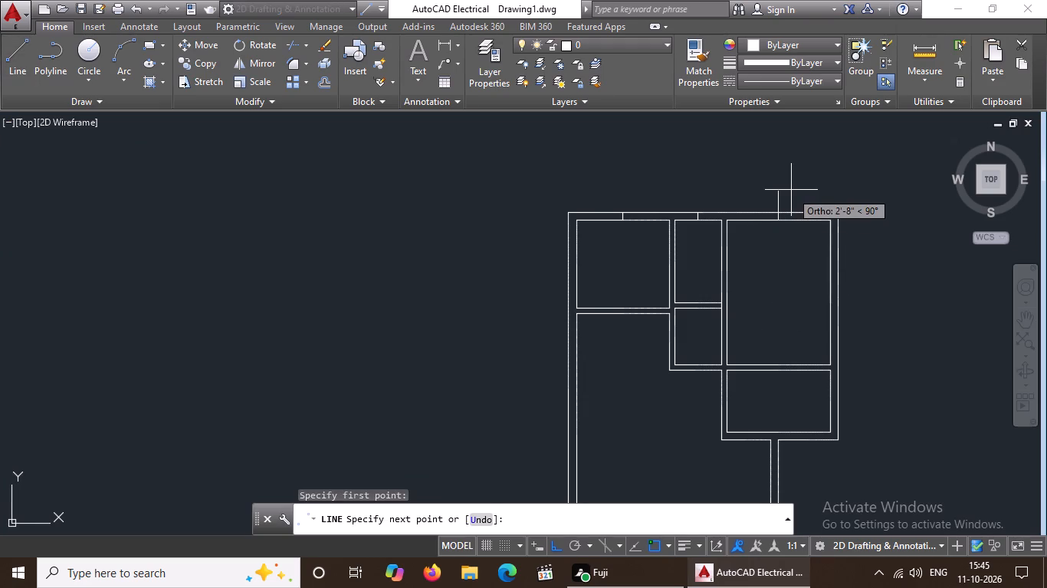
pyautogui.press('9')
pyautogui.hotkey('shift', '"')
pyautogui.press('Return')
pyautogui.press('Return')
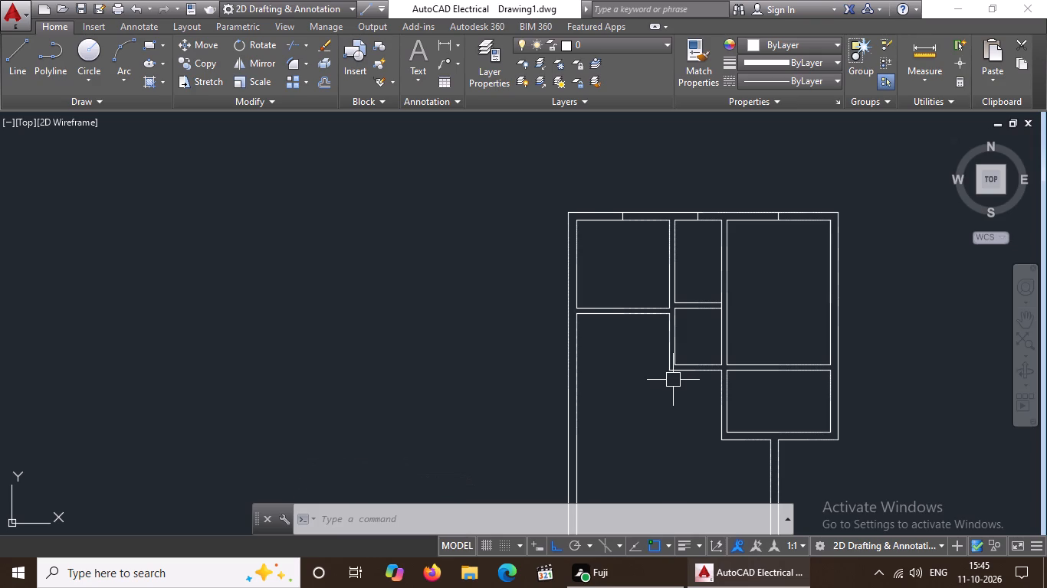
pyautogui.scroll(-2, 673, 380)
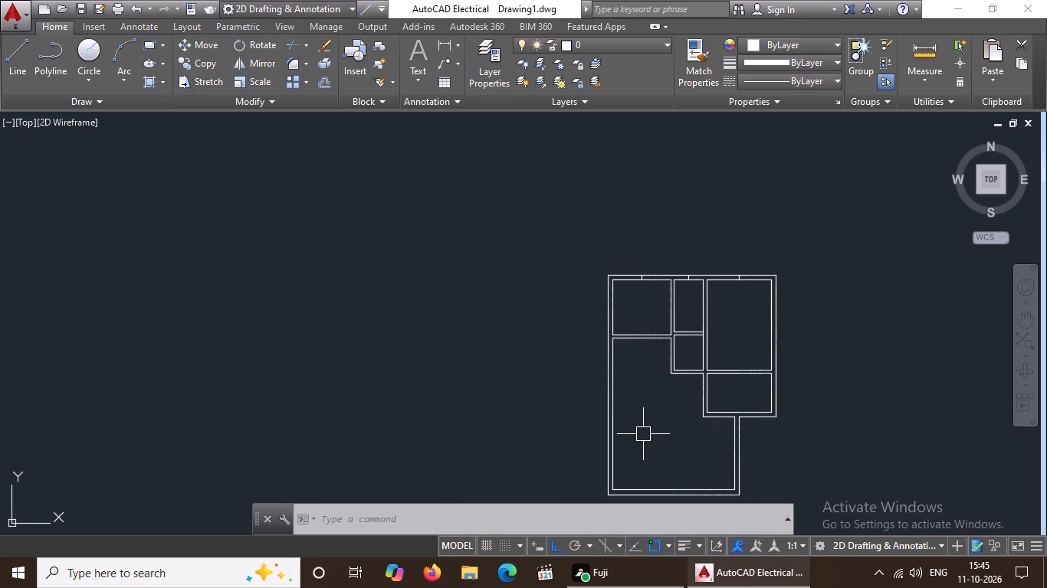
# Draw a 9" vertical line down across the bottom outer wall from the inner lower-right corner of the large lower room.
pyautogui.moveTo(644, 407); pyautogui.dragTo(684, 268, button='middle')
pyautogui.moveTo(11, 51); pyautogui.dragTo(27, 62)
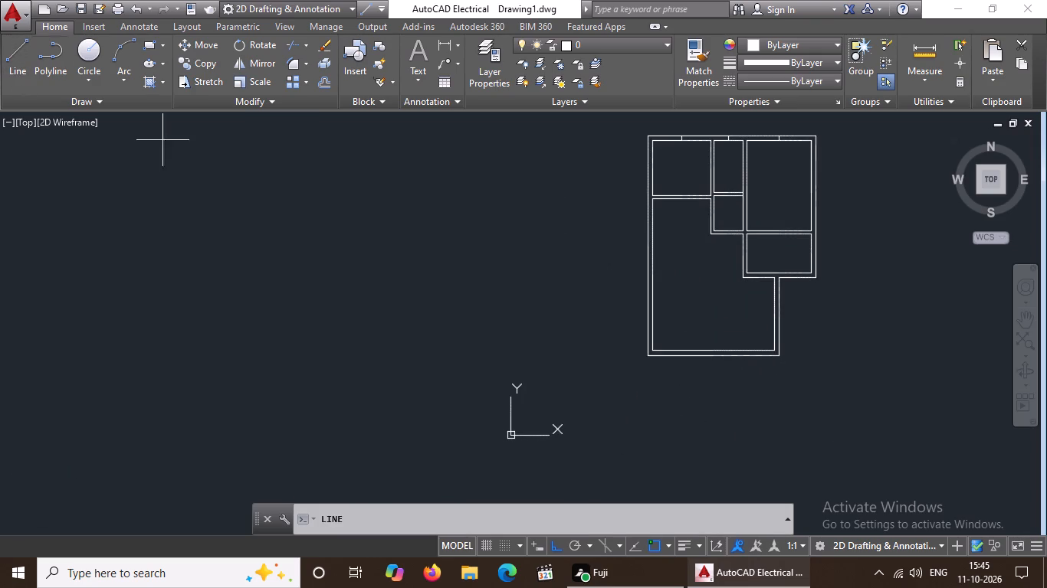
pyautogui.scroll(2, 890, 416)
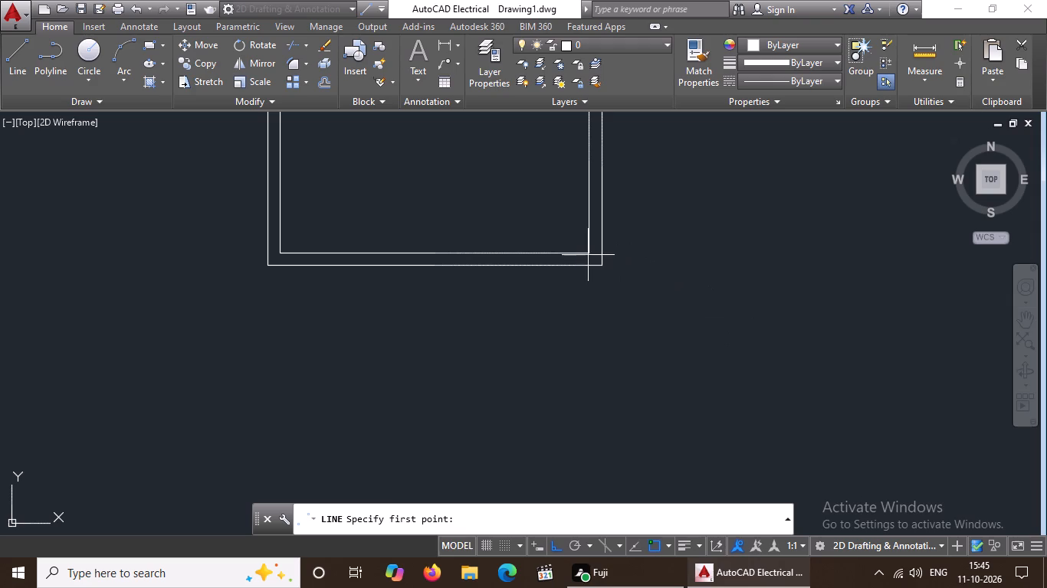
pyautogui.click(589, 252)
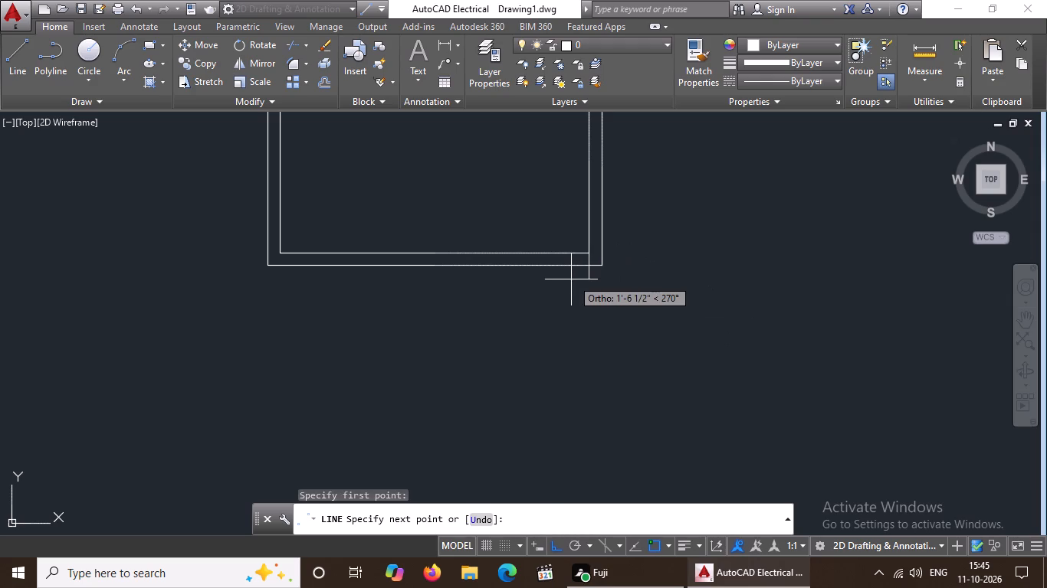
pyautogui.write('9"')
pyautogui.press('Return')
pyautogui.press('Return')
pyautogui.scroll(-3, 661, 360)
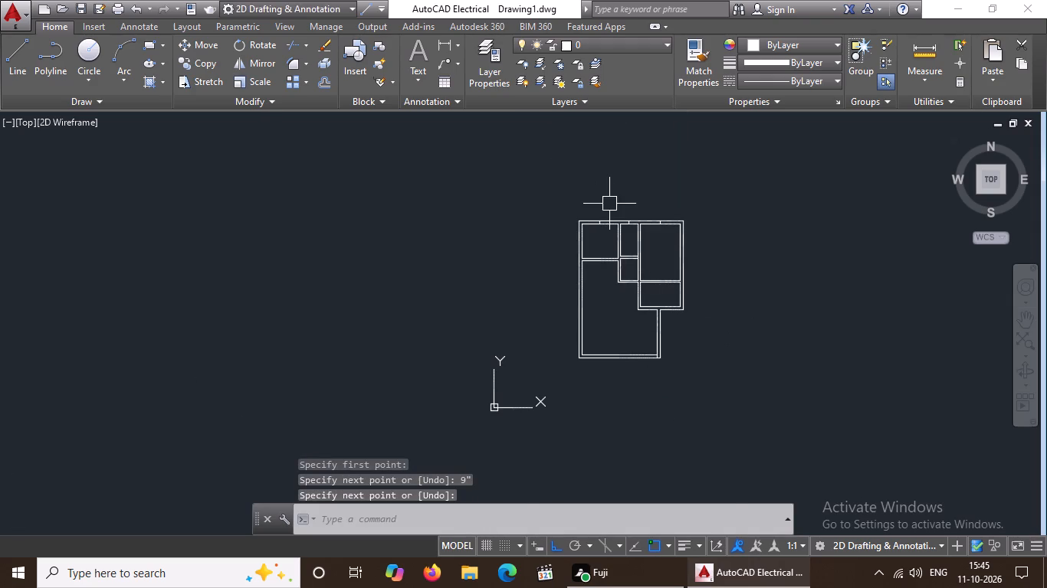
# Offset the centre line in the top wall above the narrow upper-middle room by 1' to both sides.
pyautogui.scroll(2, 611, 207)
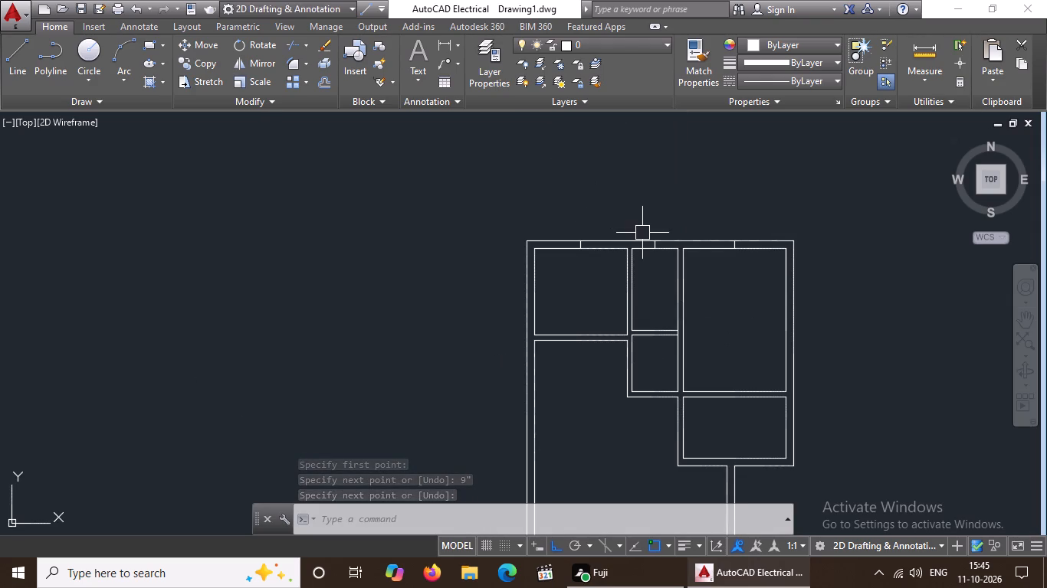
pyautogui.scroll(2, 680, 251)
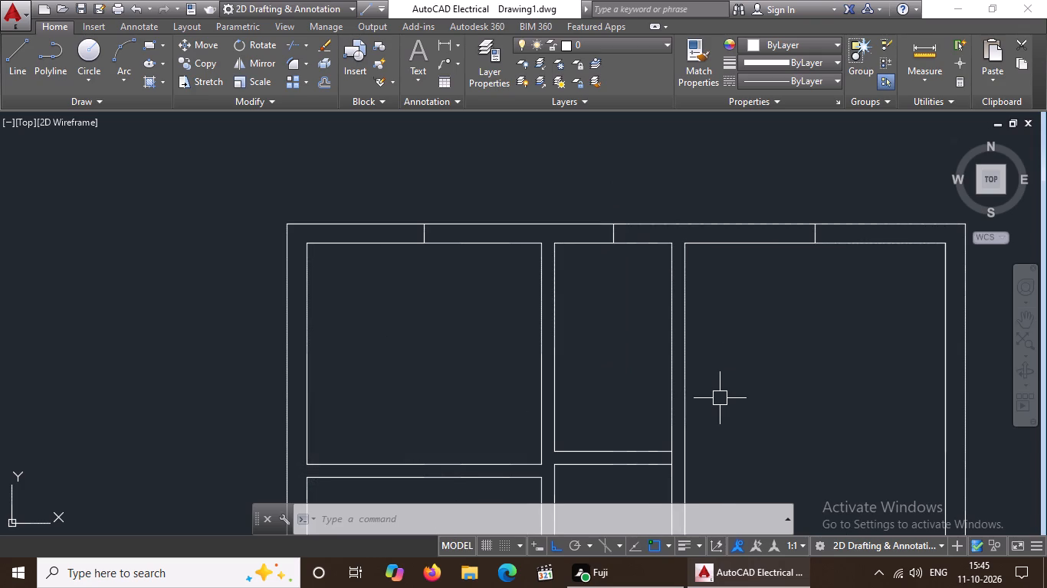
pyautogui.press('Escape')
pyautogui.press('o')
pyautogui.press('Return')
pyautogui.write("1'")
pyautogui.press('Return')
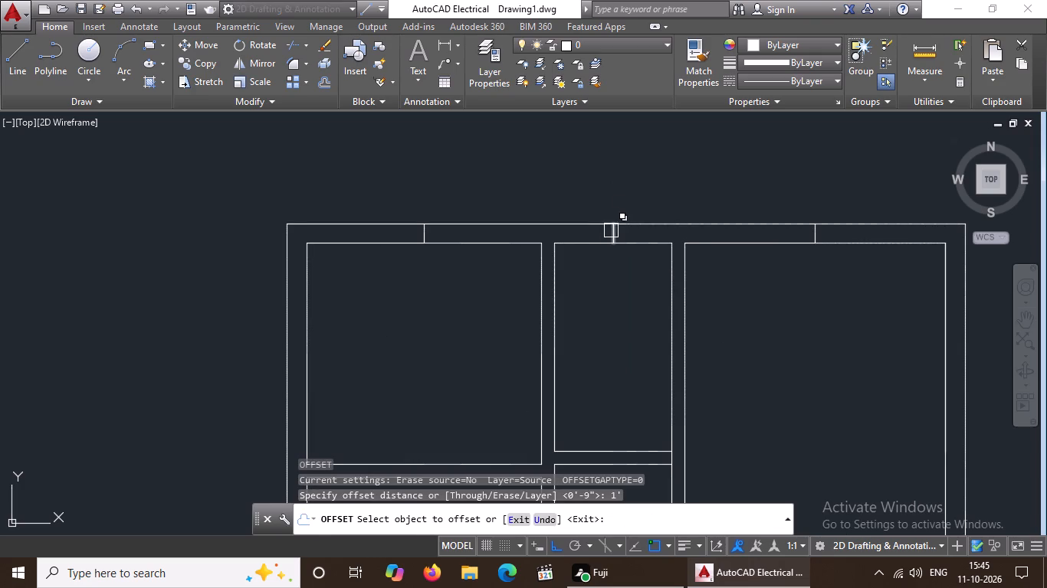
pyautogui.click(612, 231)
pyautogui.click(576, 226)
pyautogui.click(611, 234)
pyautogui.click(701, 238)
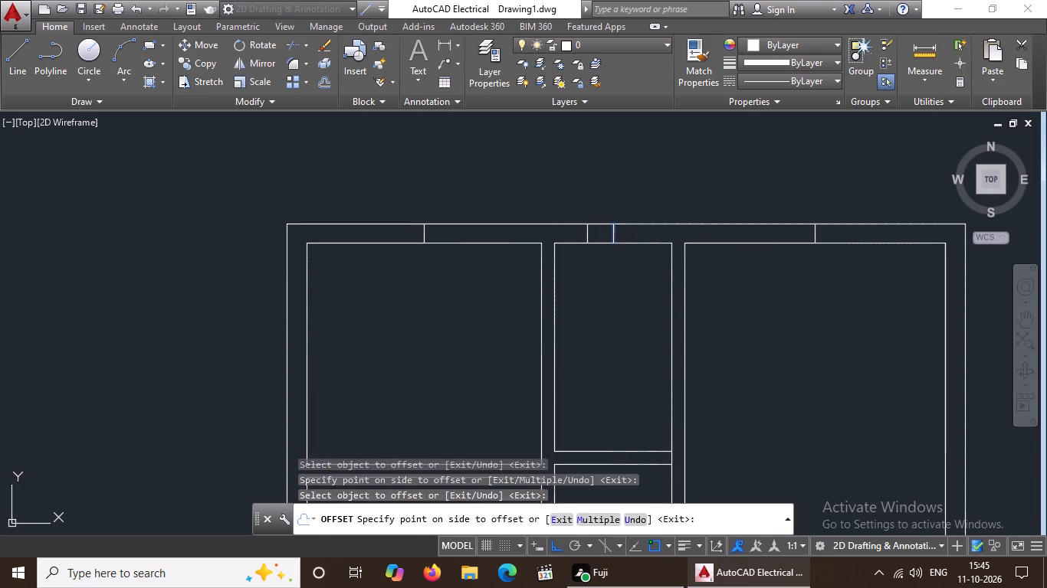
pyautogui.press('Escape')
# Offset the centre line in the top wall above the upper-right room by 2' to both sides.
pyautogui.press('o')
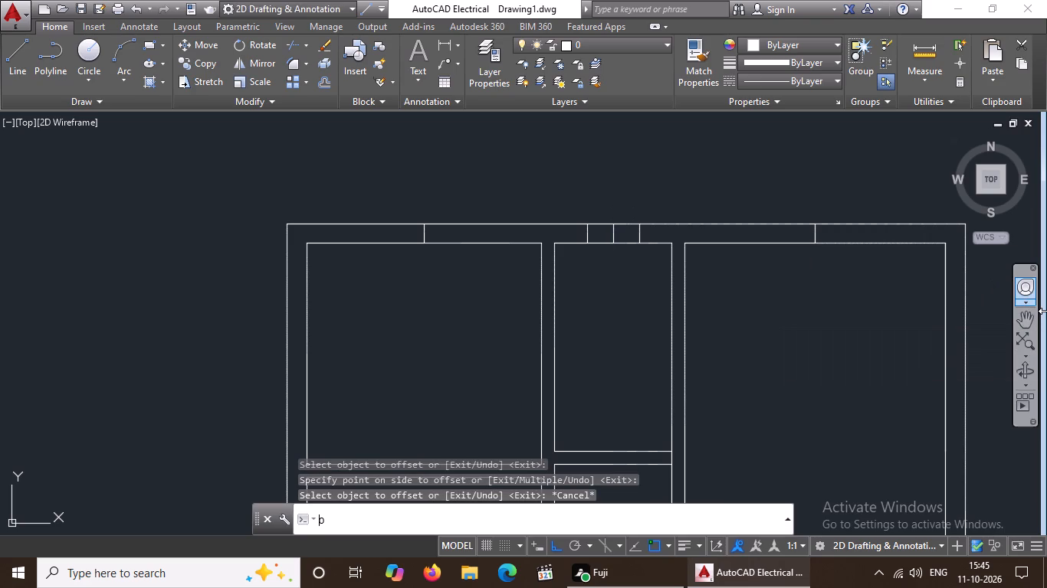
pyautogui.press('Return')
pyautogui.press('2')
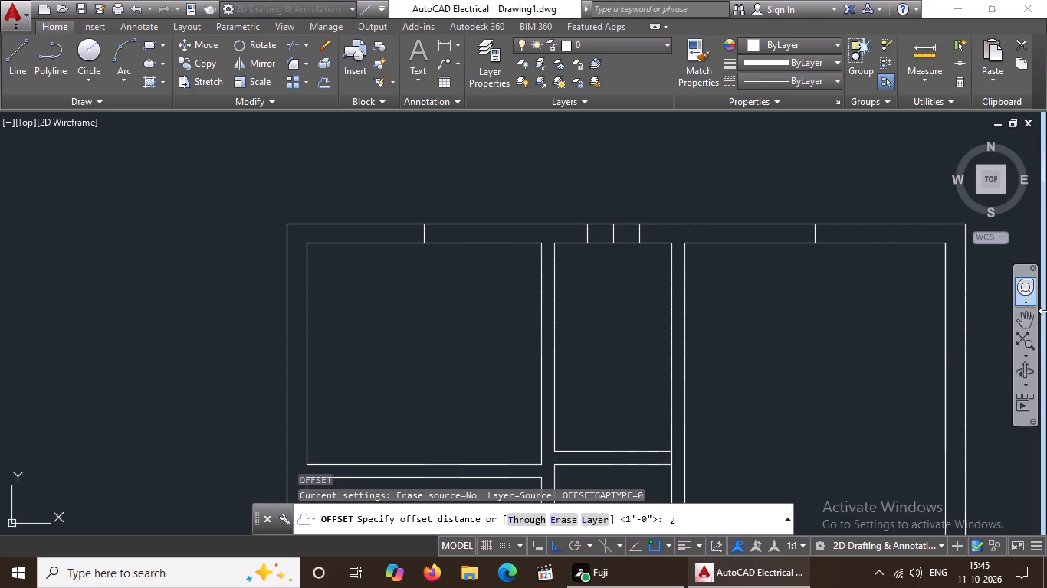
pyautogui.press("'")
pyautogui.press('Return')
pyautogui.scroll(2, 821, 236)
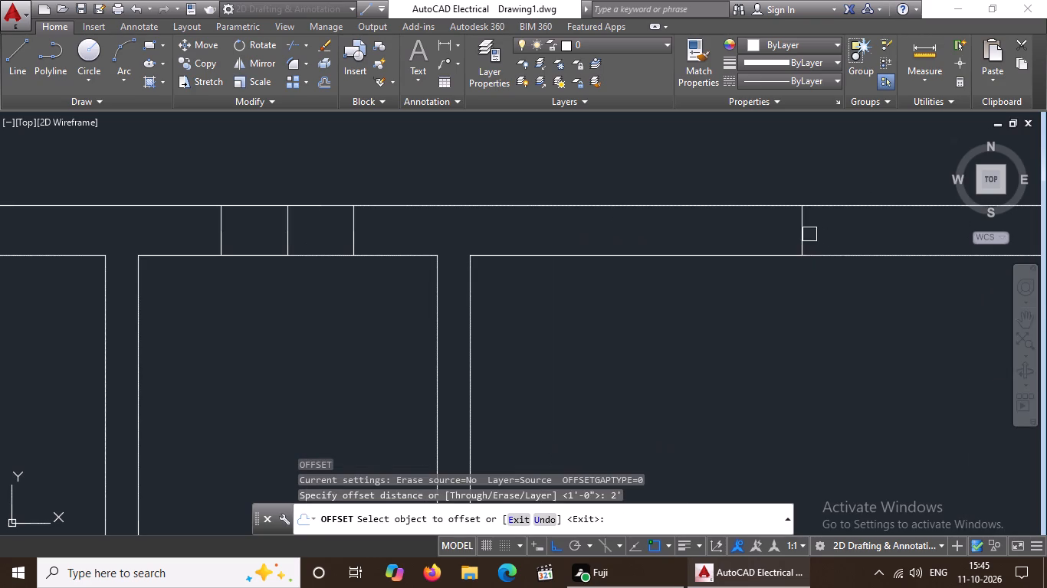
pyautogui.click(802, 233)
pyautogui.click(714, 245)
pyautogui.moveTo(804, 242); pyautogui.dragTo(824, 240)
pyautogui.click(975, 244)
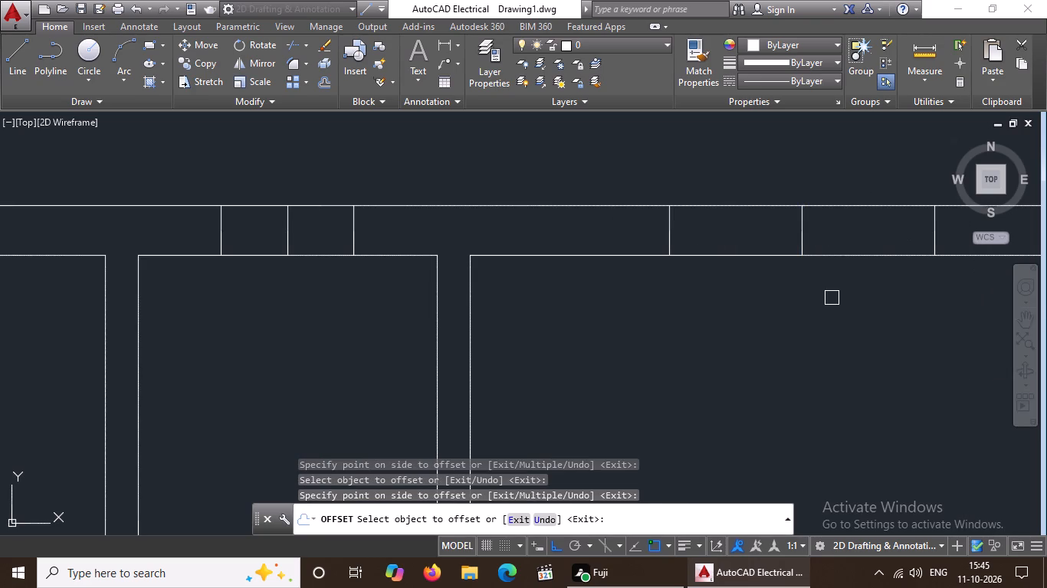
pyautogui.scroll(-3, 836, 299)
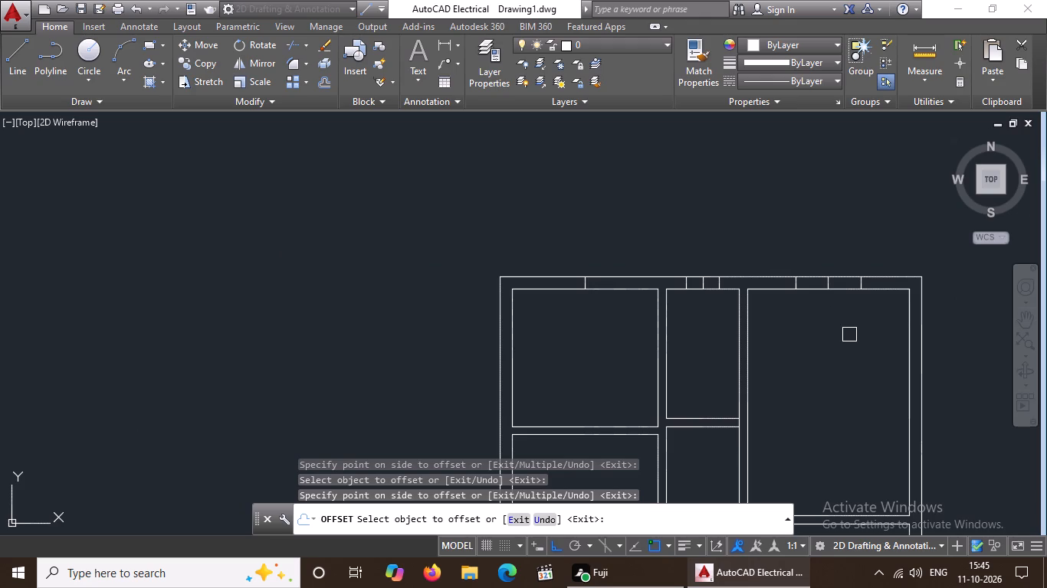
pyautogui.moveTo(846, 347); pyautogui.dragTo(849, 283, button='middle')
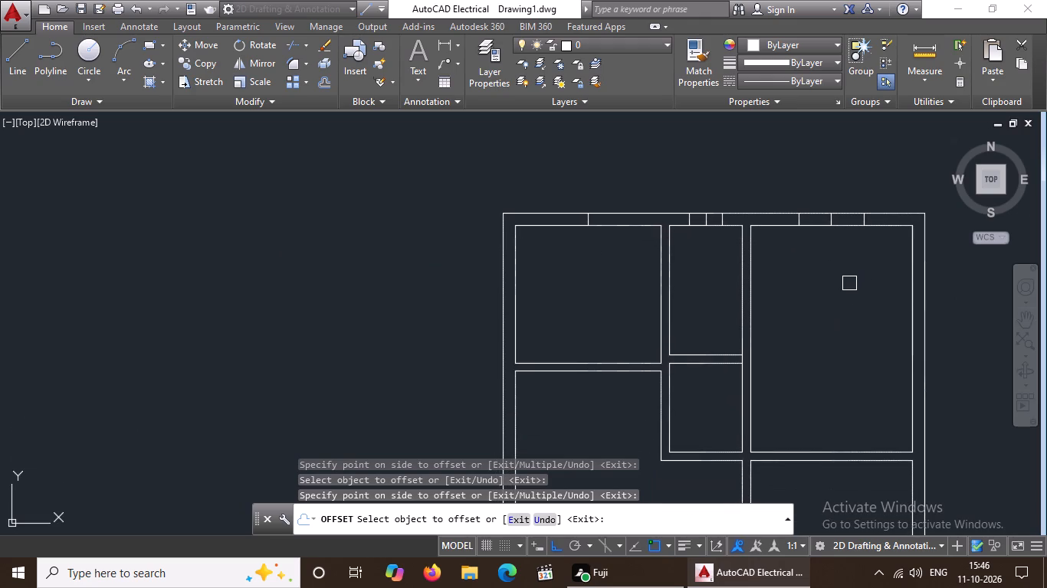
pyautogui.scroll(-2, 849, 283)
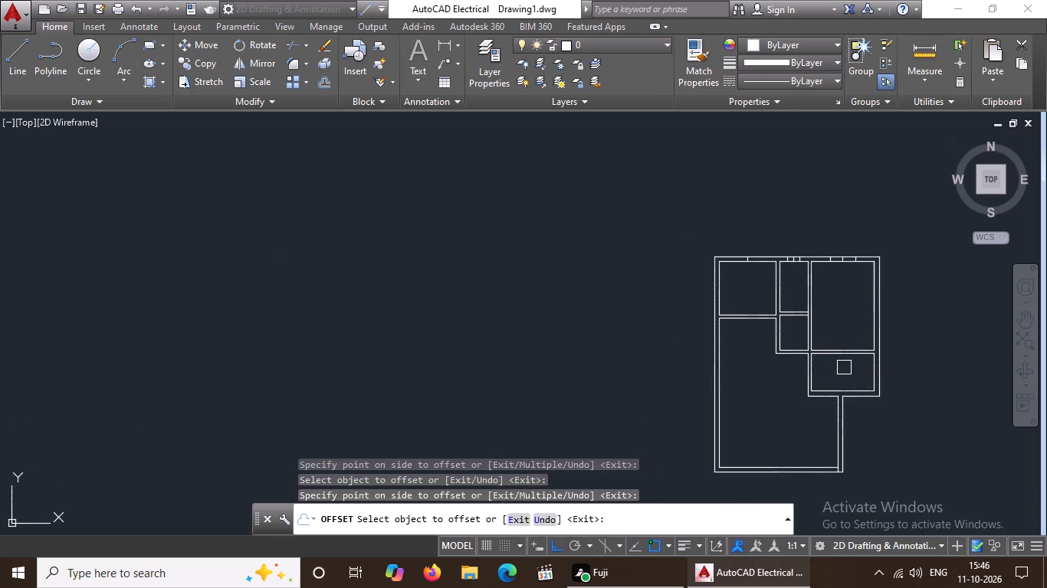
pyautogui.scroll(2, 808, 261)
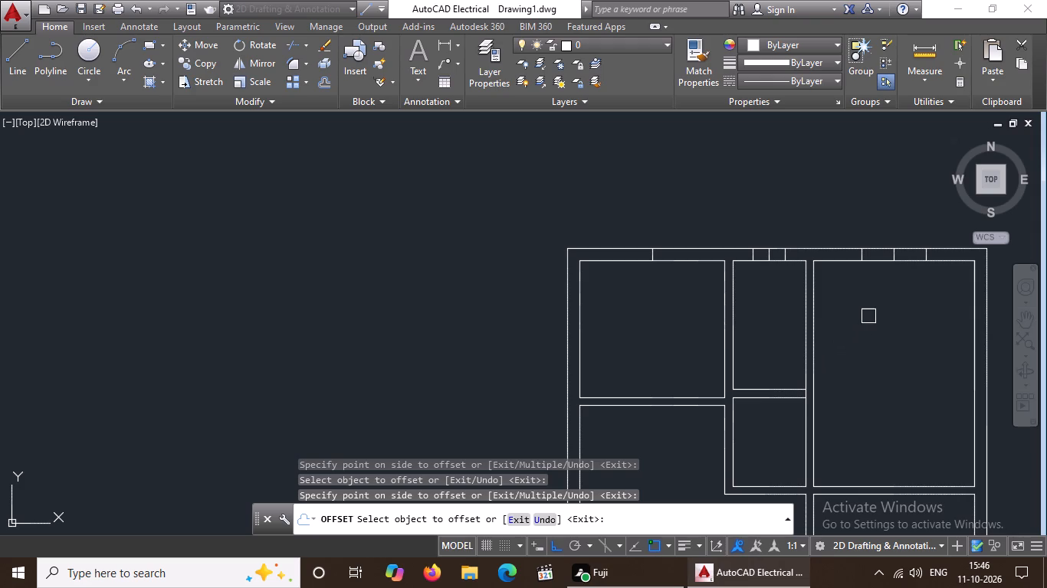
pyautogui.press('Escape')
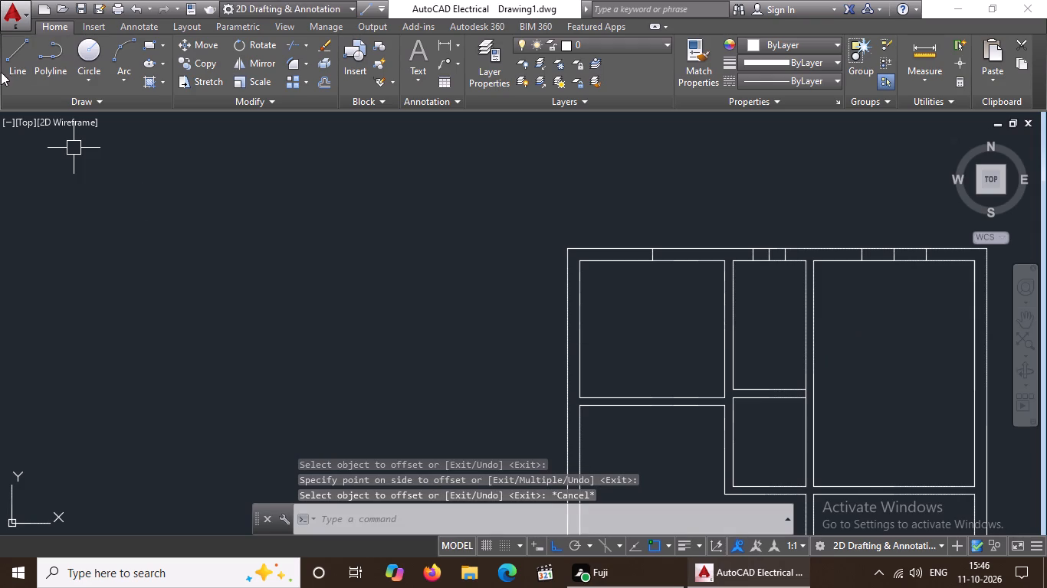
# Draw a horizontal line between the midpoints of the upper-middle opening's two end lines in the top wall.
pyautogui.click(9, 64)
pyautogui.scroll(2, 791, 273)
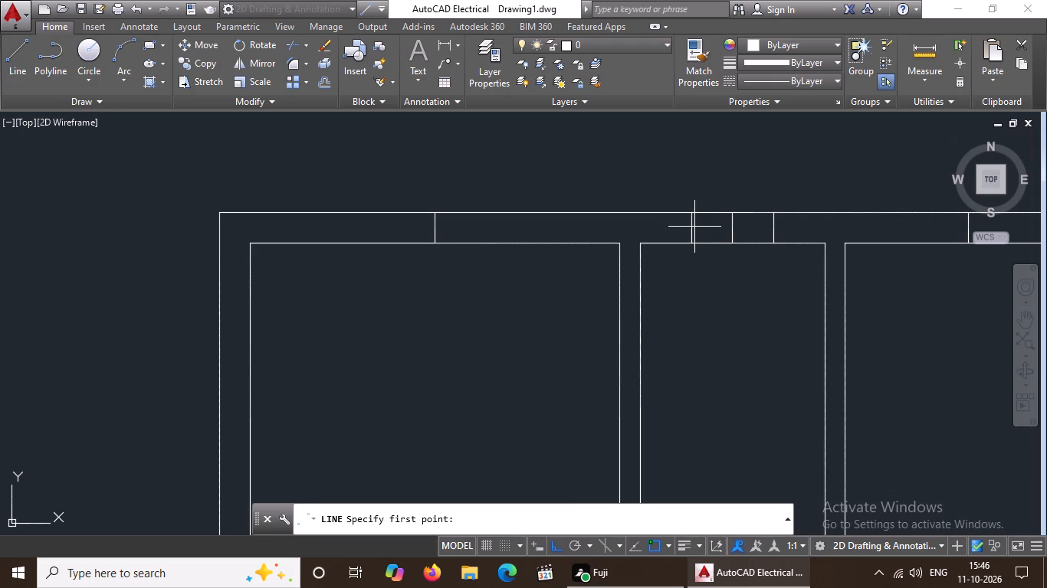
pyautogui.click(694, 227)
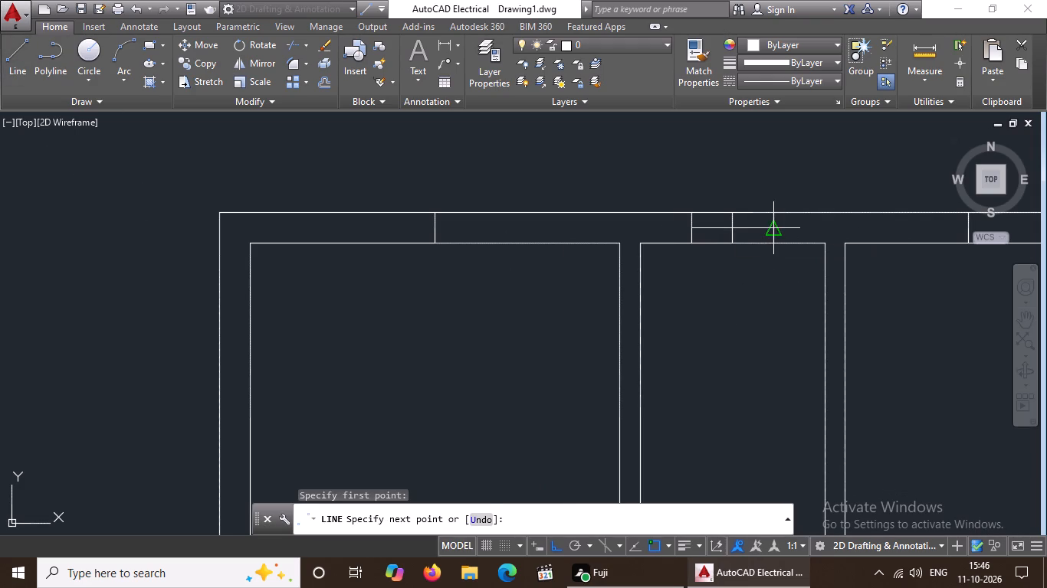
pyautogui.click(775, 229)
pyautogui.press('Escape')
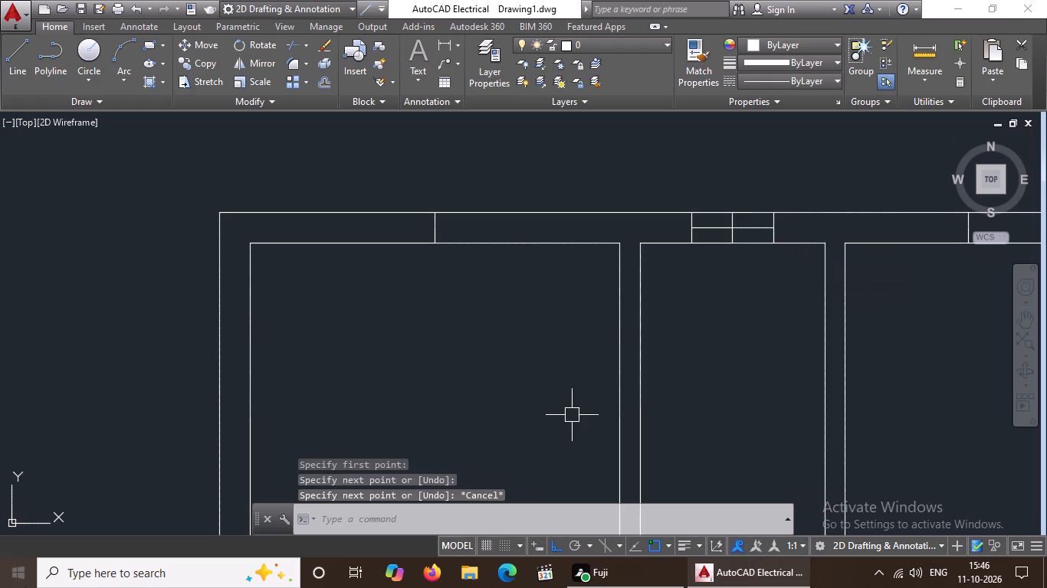
# Draw a horizontal line between the midpoints of the upper-right opening's two end lines in the top wall.
pyautogui.scroll(-2, 790, 210)
pyautogui.scroll(3, 967, 224)
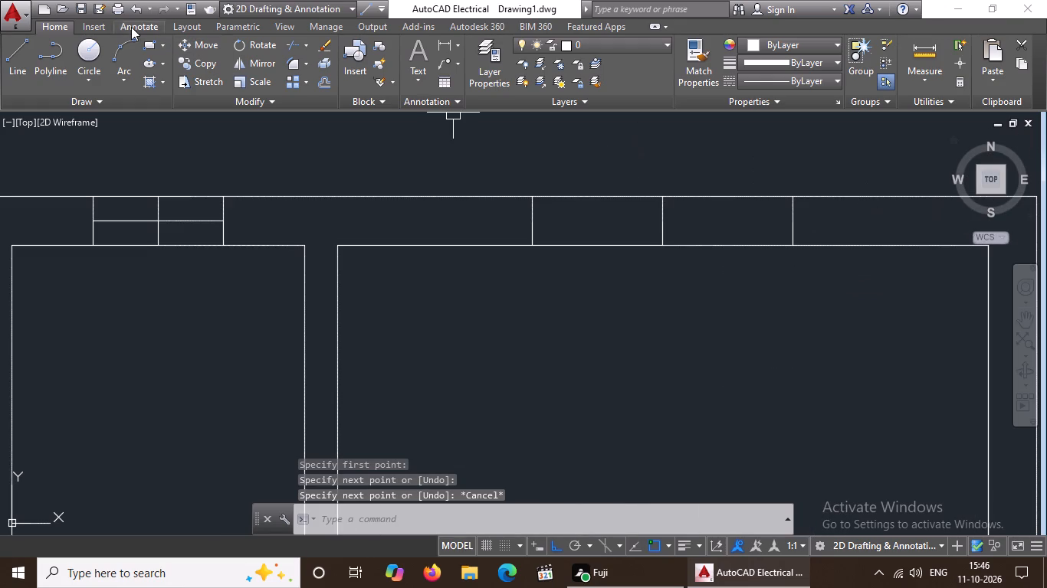
pyautogui.click(17, 66)
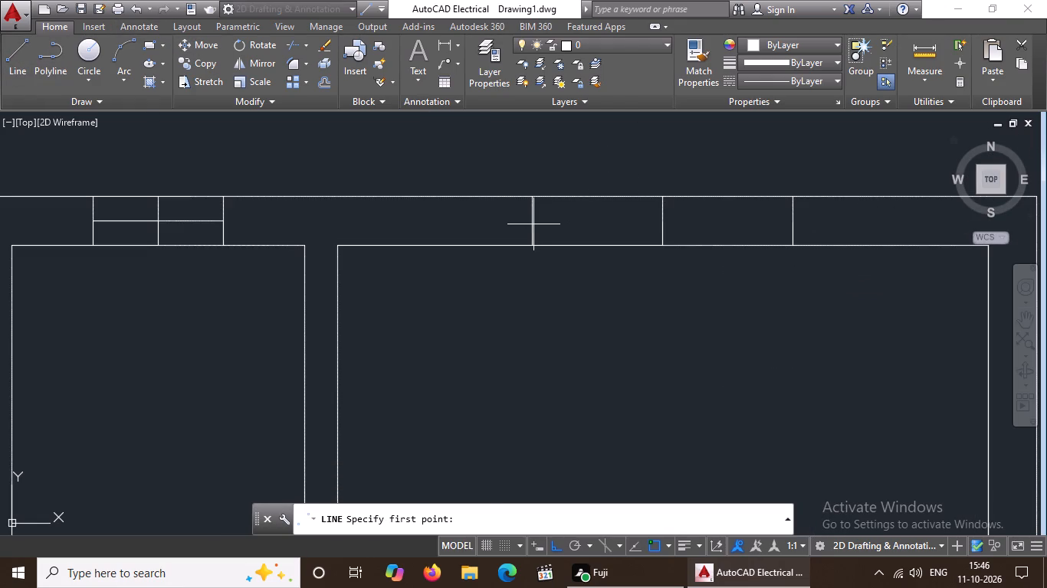
pyautogui.click(529, 221)
pyautogui.click(796, 223)
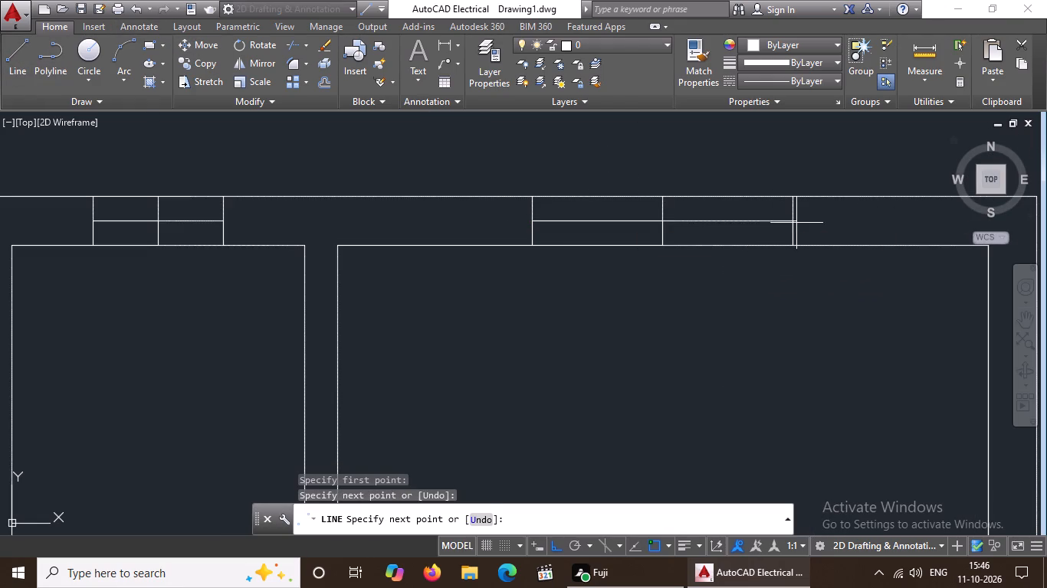
pyautogui.press('Escape')
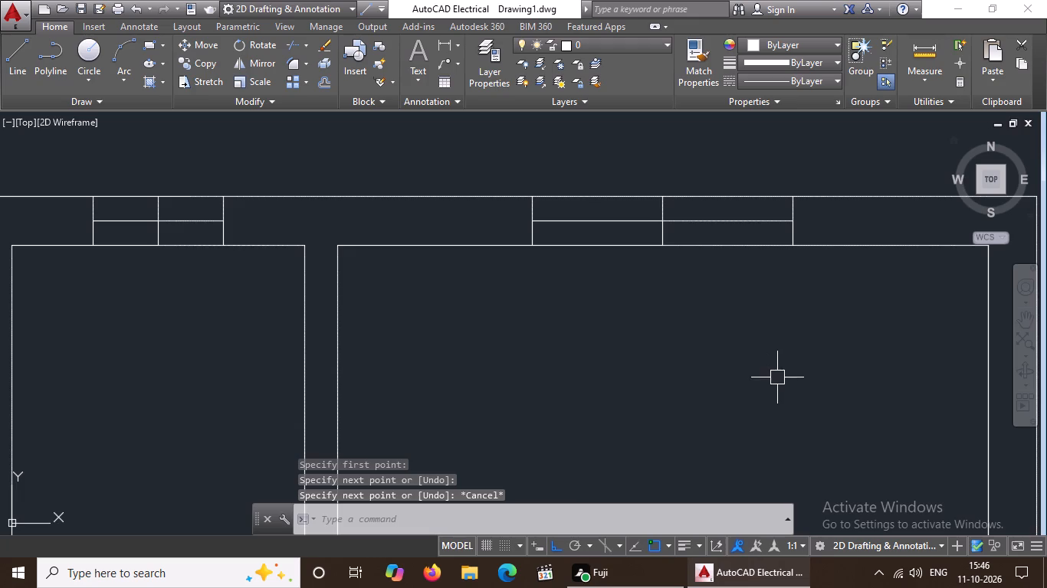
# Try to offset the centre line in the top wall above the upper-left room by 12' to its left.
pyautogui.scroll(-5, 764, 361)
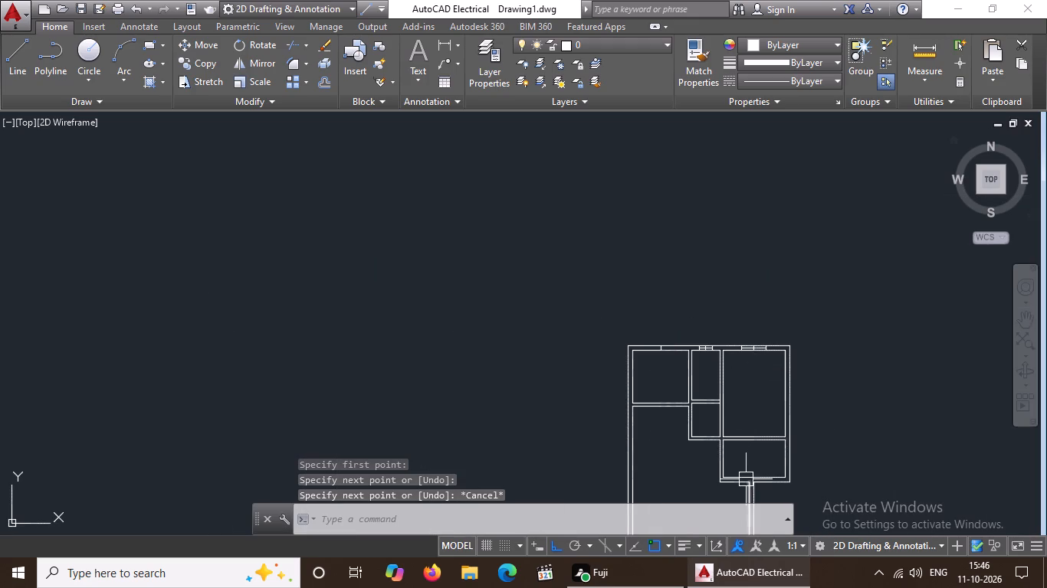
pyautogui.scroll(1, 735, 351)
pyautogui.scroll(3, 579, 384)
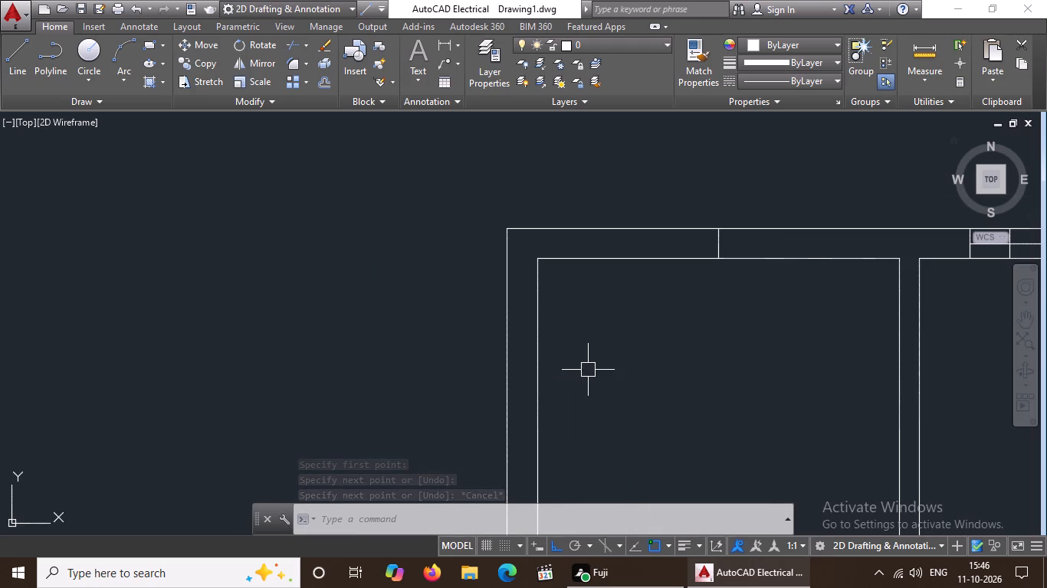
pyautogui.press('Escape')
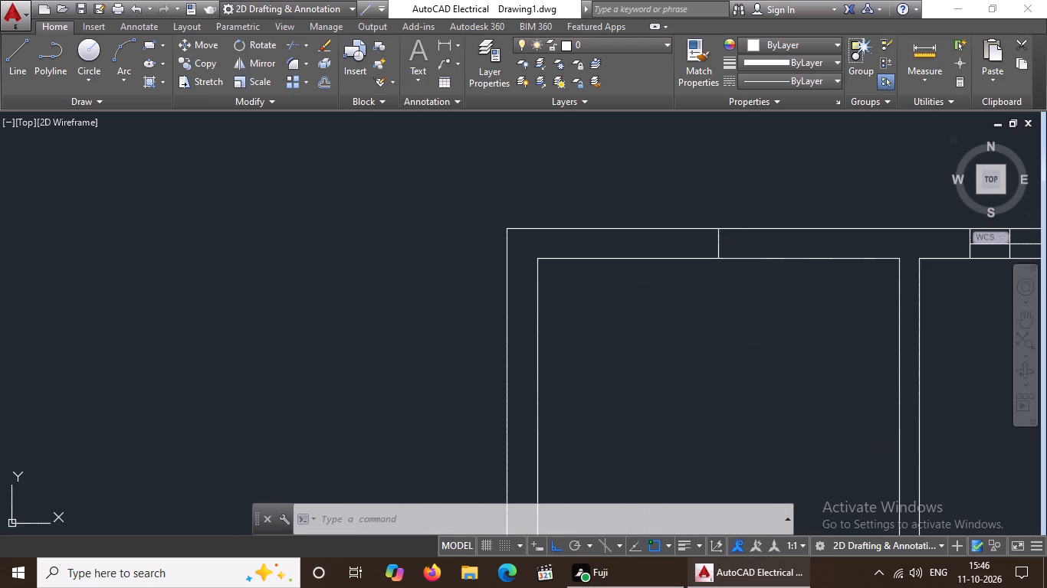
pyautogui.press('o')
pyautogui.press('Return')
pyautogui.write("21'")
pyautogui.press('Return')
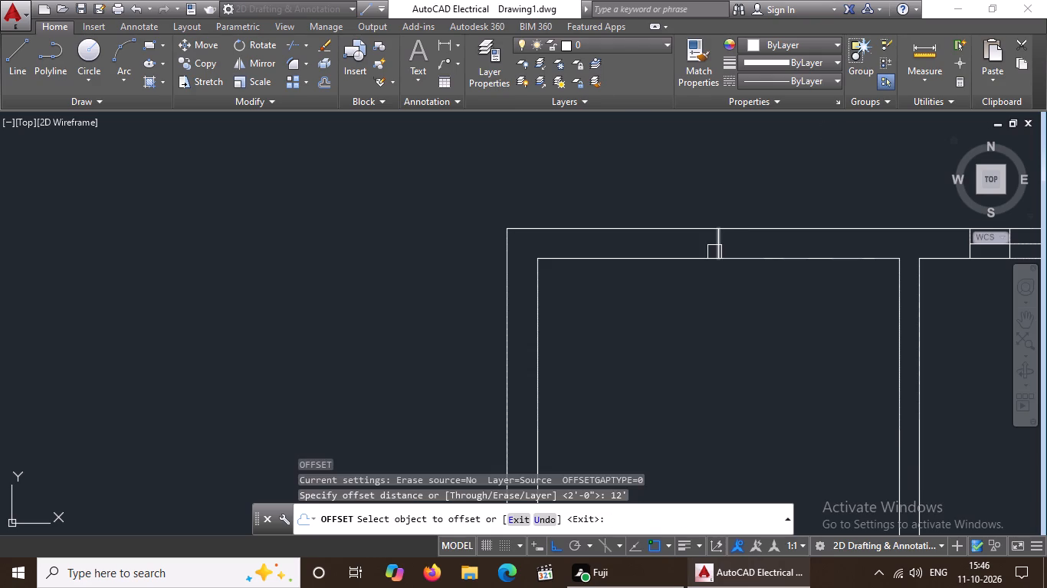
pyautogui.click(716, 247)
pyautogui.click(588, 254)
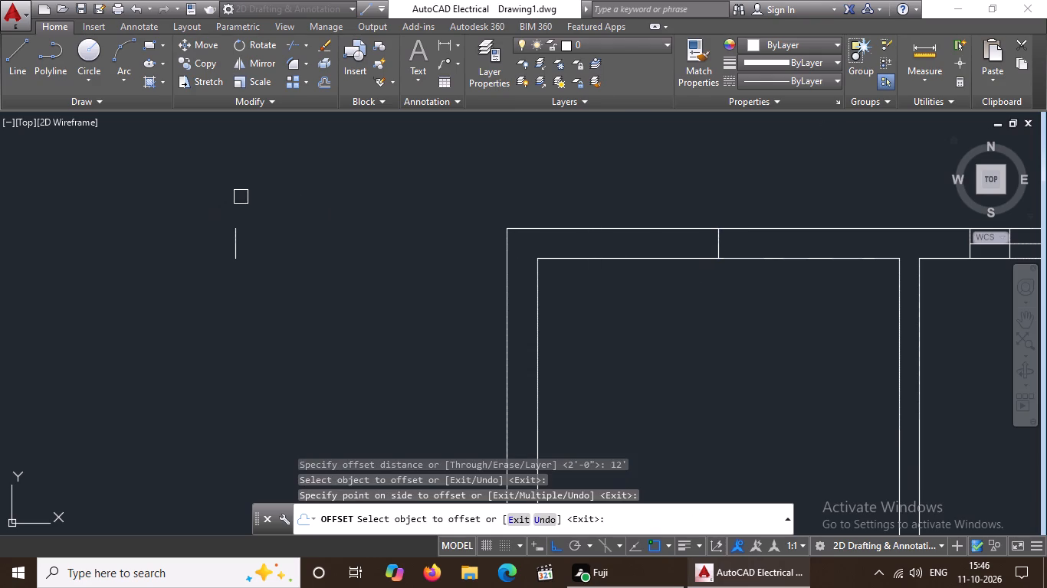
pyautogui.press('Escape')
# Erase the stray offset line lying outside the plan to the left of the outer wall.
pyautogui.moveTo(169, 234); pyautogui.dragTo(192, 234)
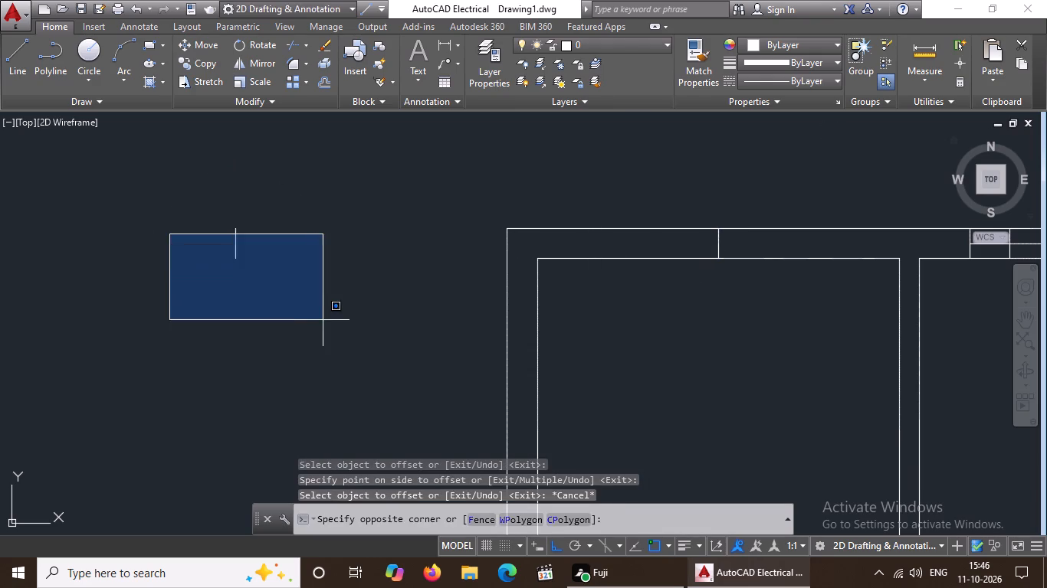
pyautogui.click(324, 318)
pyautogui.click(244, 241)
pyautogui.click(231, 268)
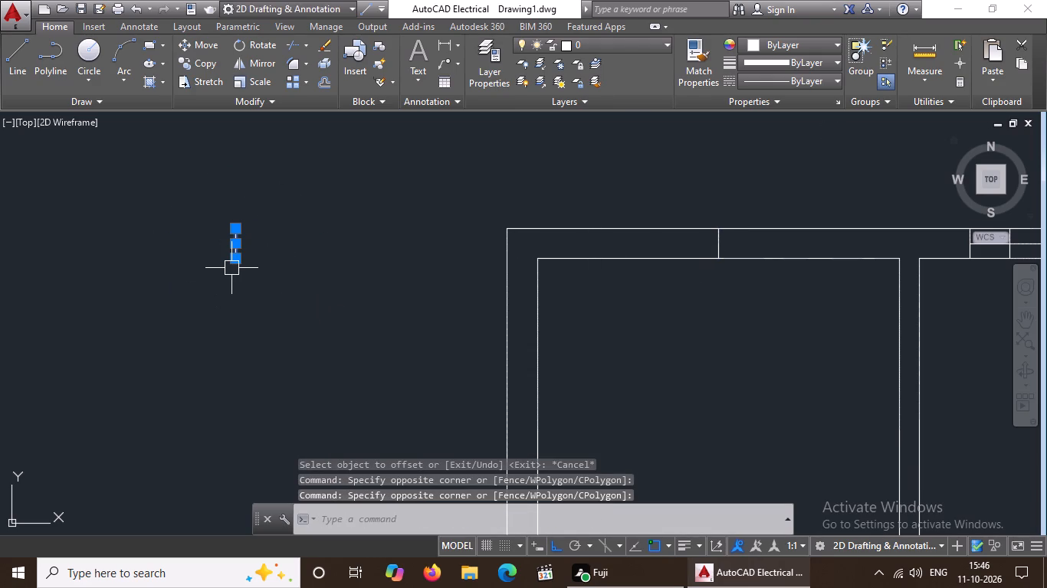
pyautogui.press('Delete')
# Erase the short vertical centre lines inside the upper-right and upper-middle window openings in the top wall.
pyautogui.scroll(1, 251, 259)
pyautogui.scroll(-4, 761, 189)
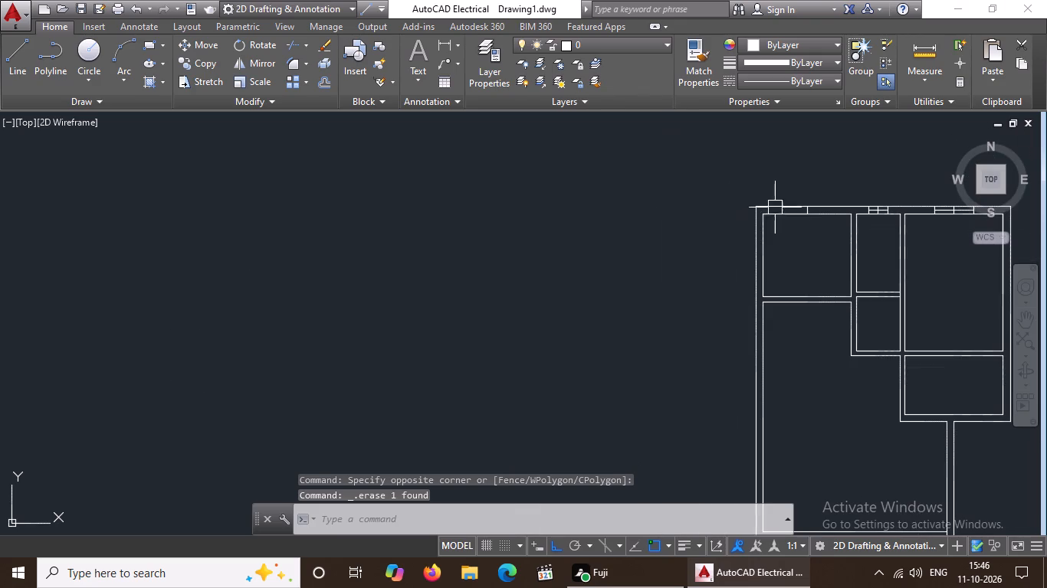
pyautogui.scroll(2, 934, 211)
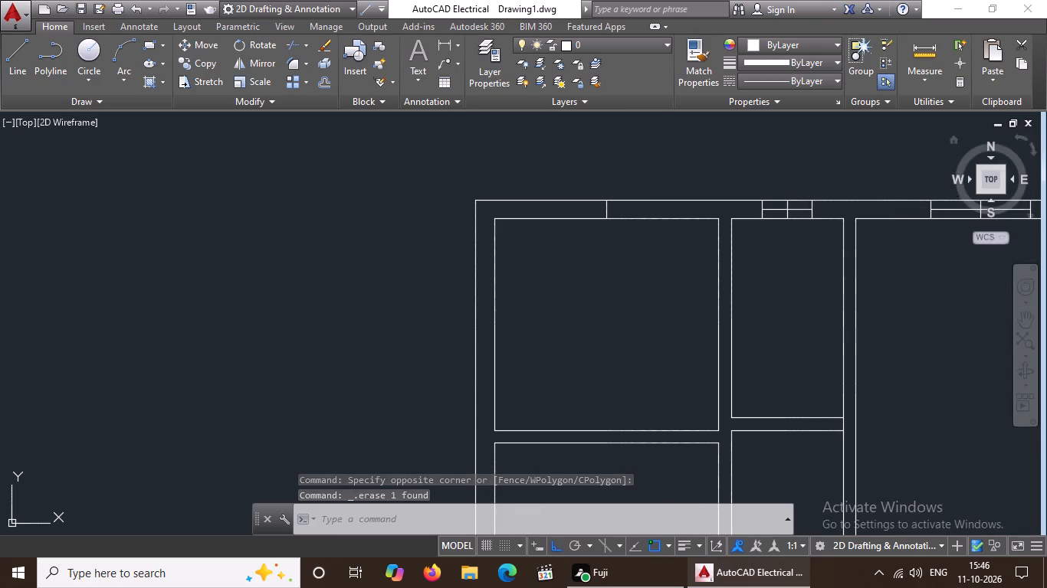
pyautogui.scroll(-3, 937, 201)
pyautogui.scroll(1, 973, 217)
pyautogui.moveTo(973, 220); pyautogui.dragTo(913, 245, button='middle')
pyautogui.scroll(2, 845, 240)
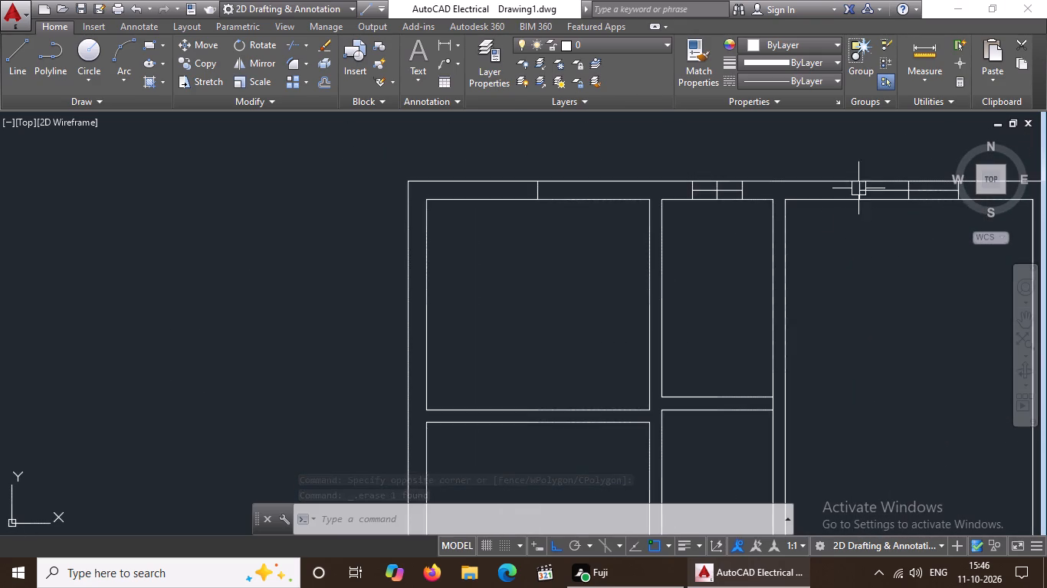
pyautogui.scroll(2, 917, 162)
pyautogui.click(889, 244)
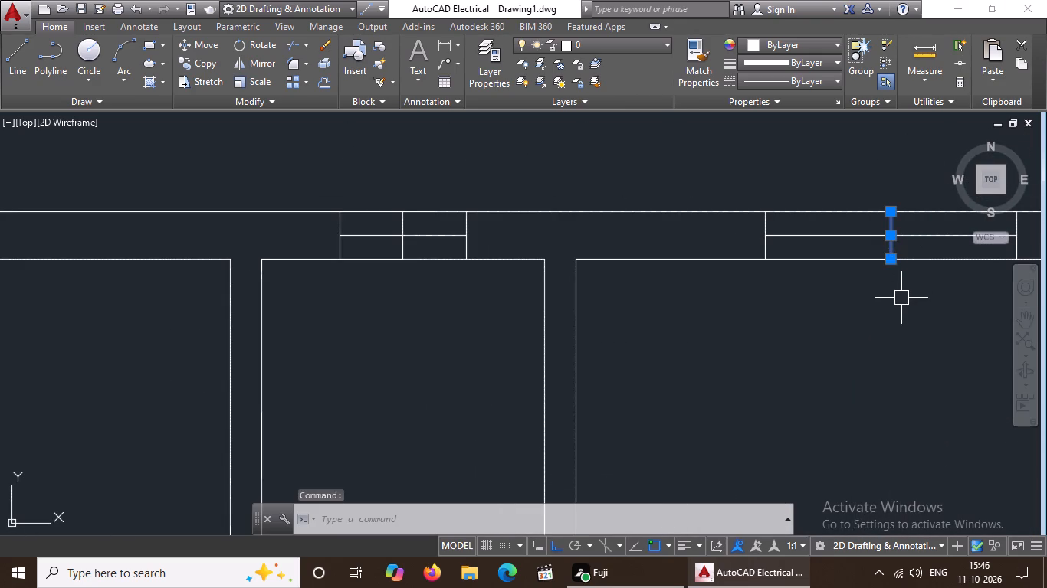
pyautogui.press('Delete')
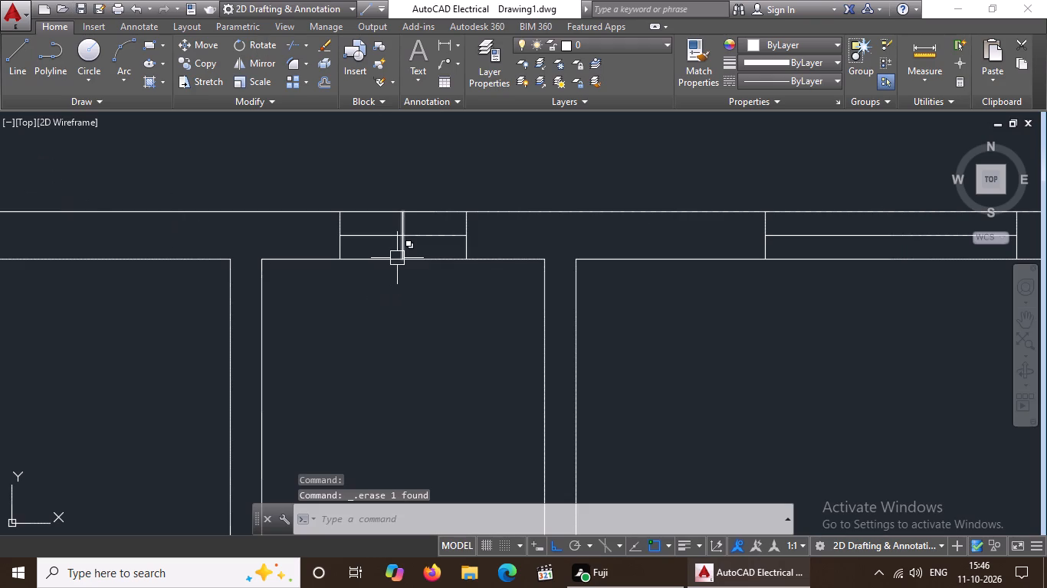
pyautogui.click(398, 253)
pyautogui.press('Delete')
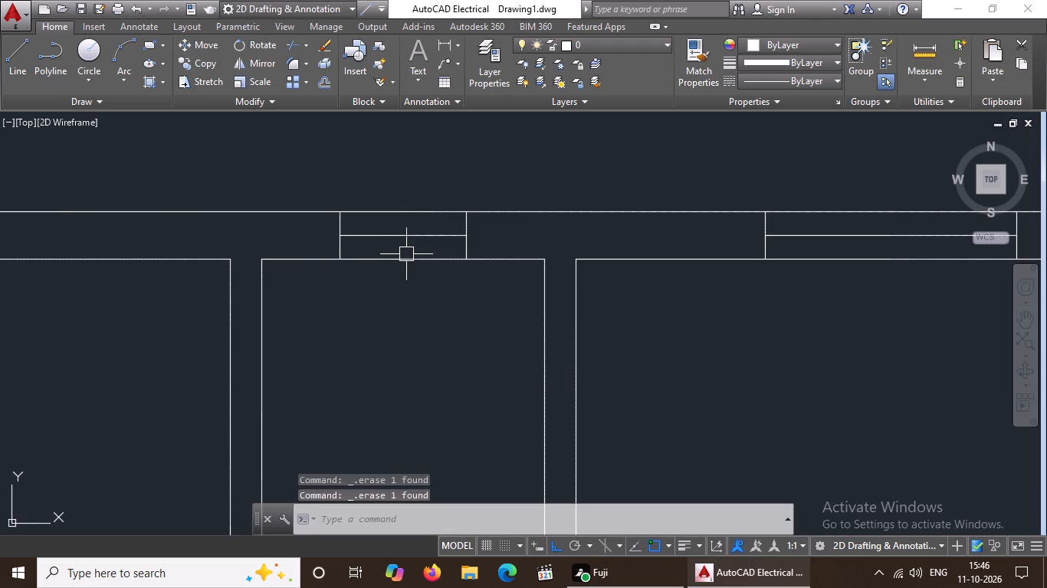
# Offset the vertical centre line in the top wall above the upper-left room by 1' to both sides.
pyautogui.scroll(-3, 288, 268)
pyautogui.scroll(3, 199, 248)
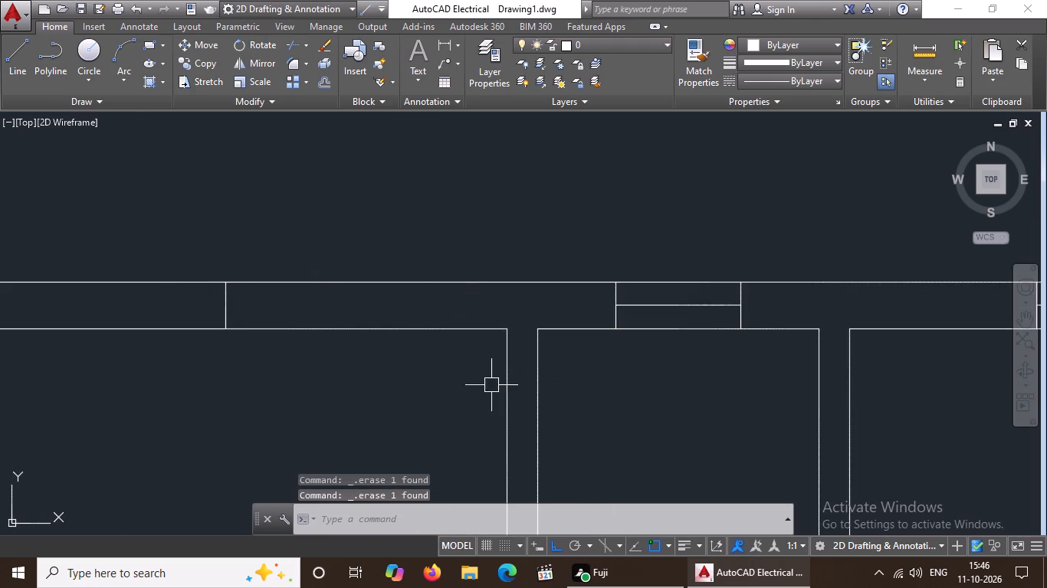
pyautogui.scroll(-3, 395, 364)
pyautogui.scroll(1, 360, 354)
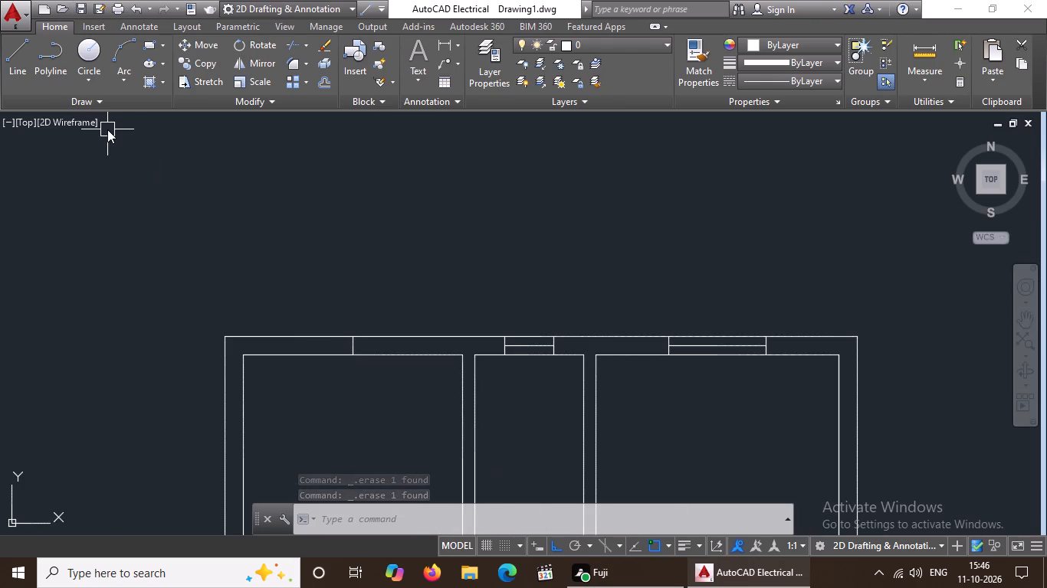
pyautogui.press('Escape')
pyautogui.press('o')
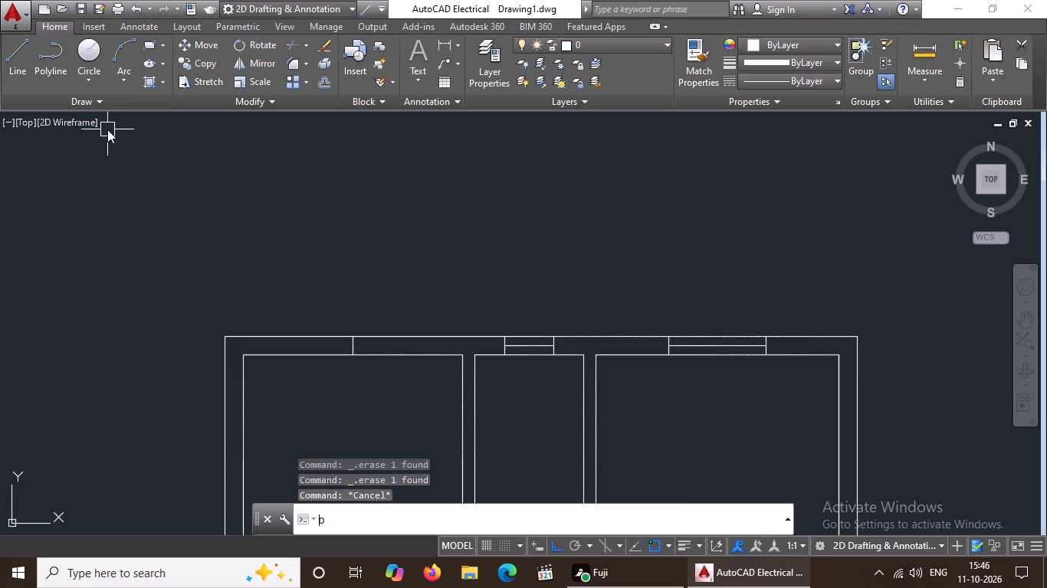
pyautogui.press('Return')
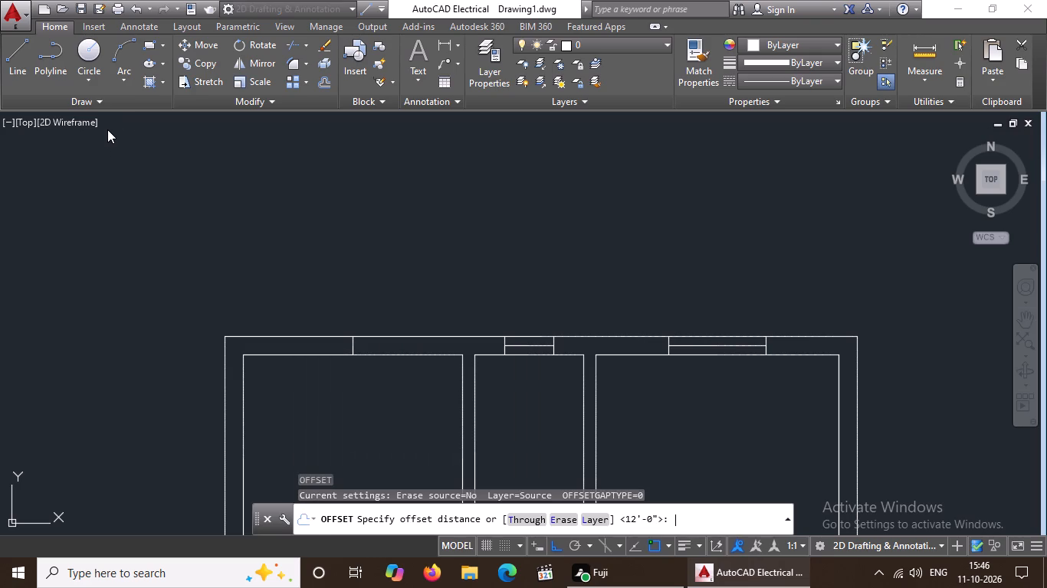
pyautogui.write("1'")
pyautogui.press('Return')
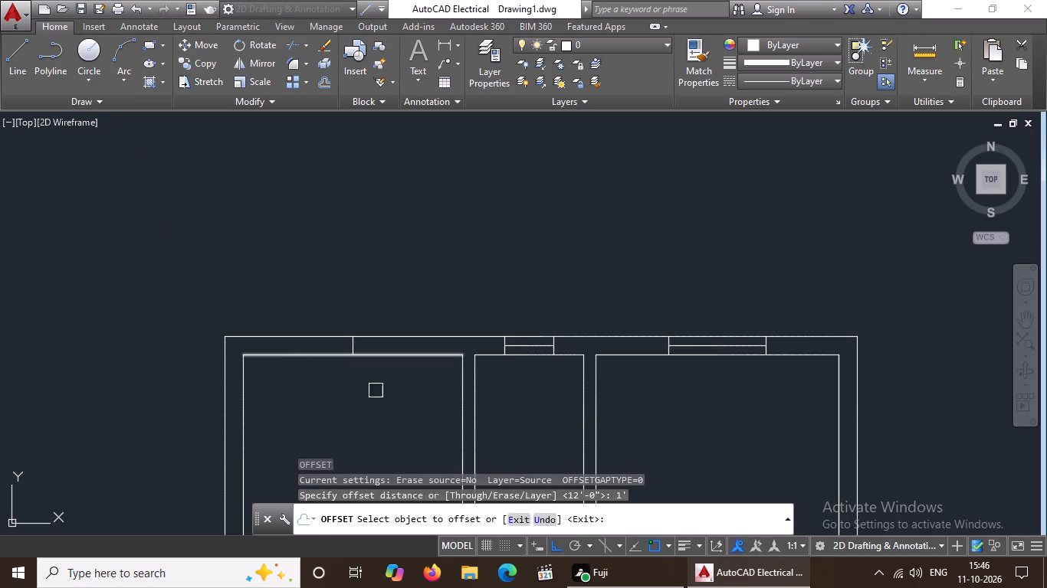
pyautogui.scroll(1, 387, 381)
pyautogui.click(333, 330)
pyautogui.click(255, 336)
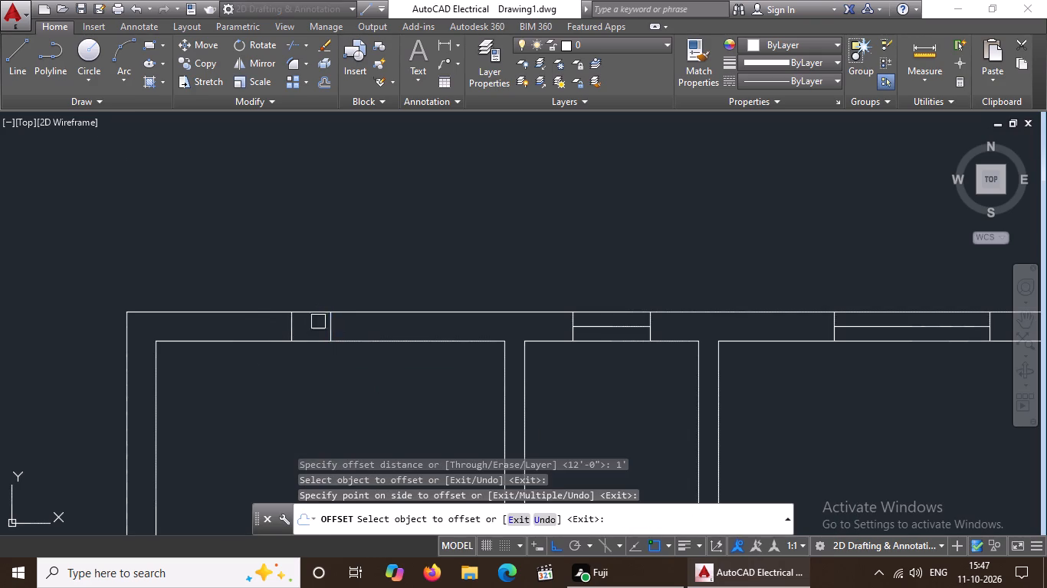
pyautogui.click(330, 324)
pyautogui.click(406, 330)
pyautogui.scroll(-2, 407, 330)
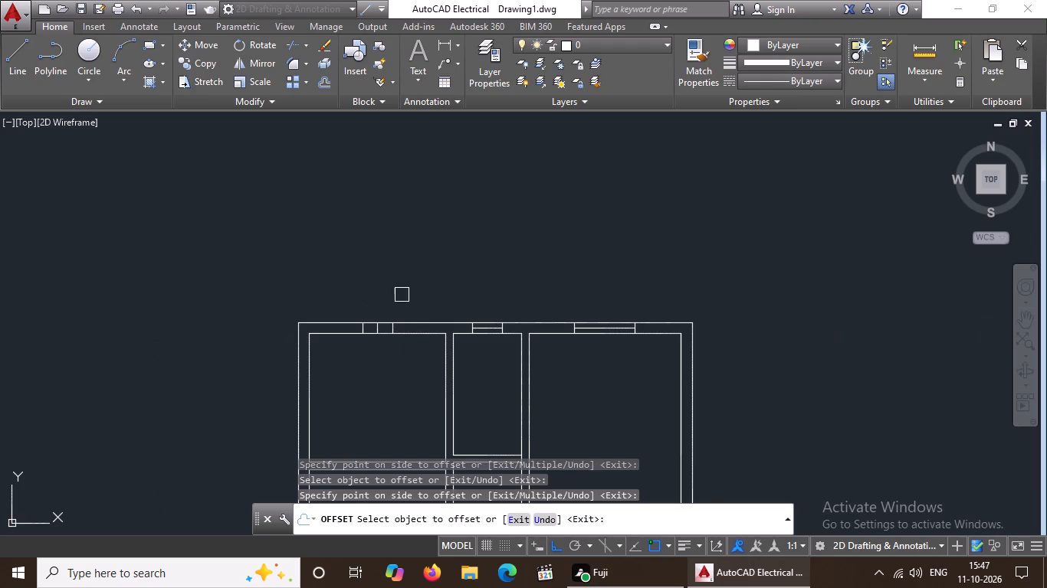
pyautogui.scroll(-2, 407, 288)
pyautogui.scroll(2, 446, 321)
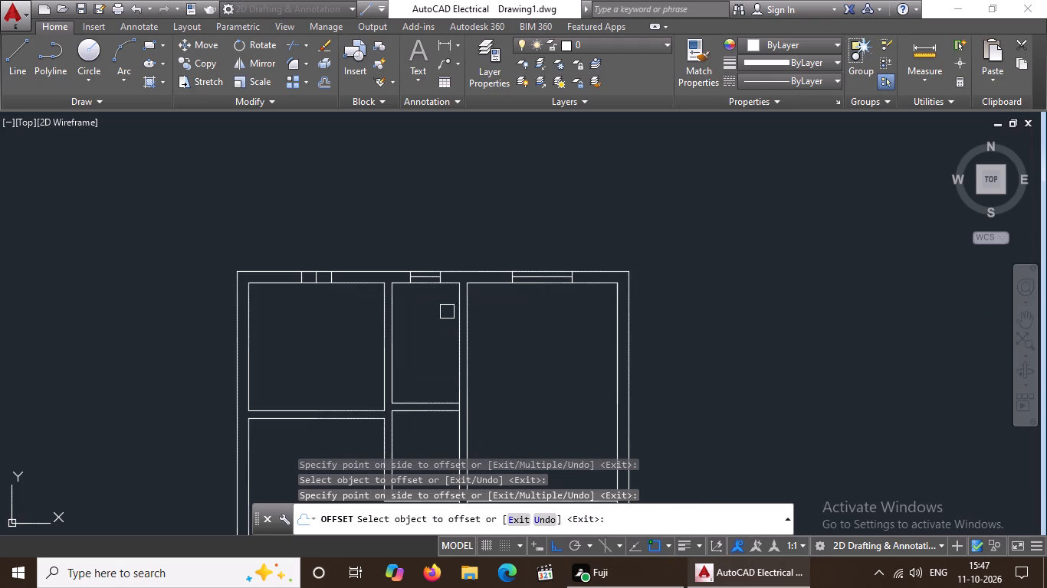
pyautogui.scroll(2, 422, 292)
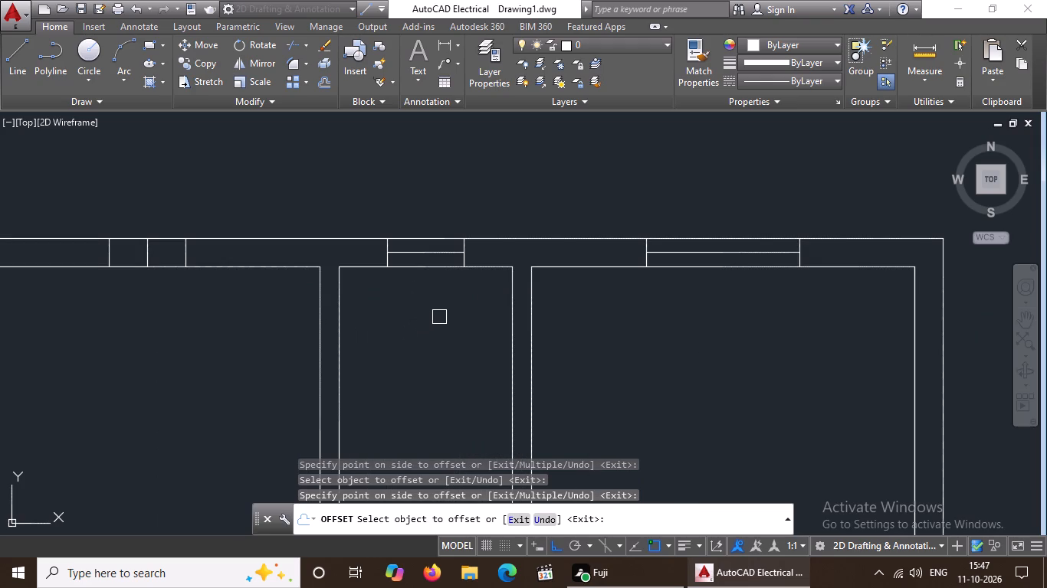
pyautogui.press('Escape')
# Insert the Door - Metric block from the tool palettes above the plan's top wall, and close the palettes.
pyautogui.write('TP')
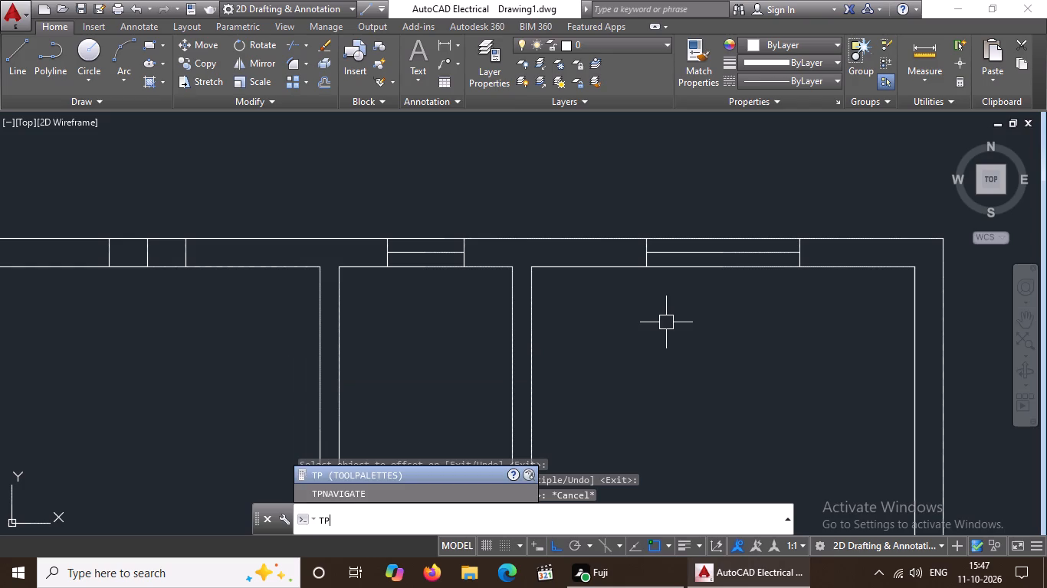
pyautogui.press('space')
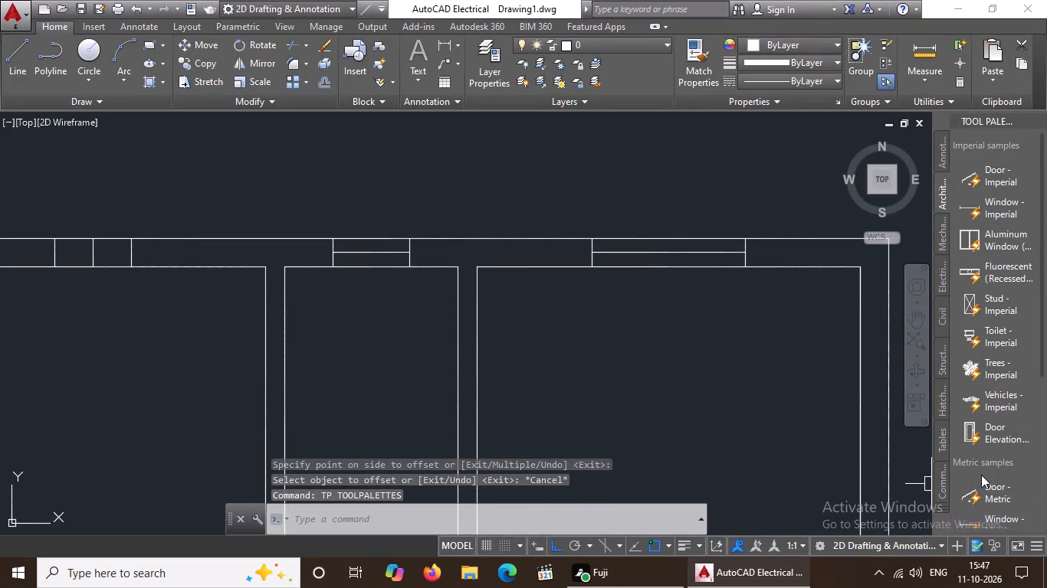
pyautogui.click(989, 492)
pyautogui.scroll(-2, 608, 216)
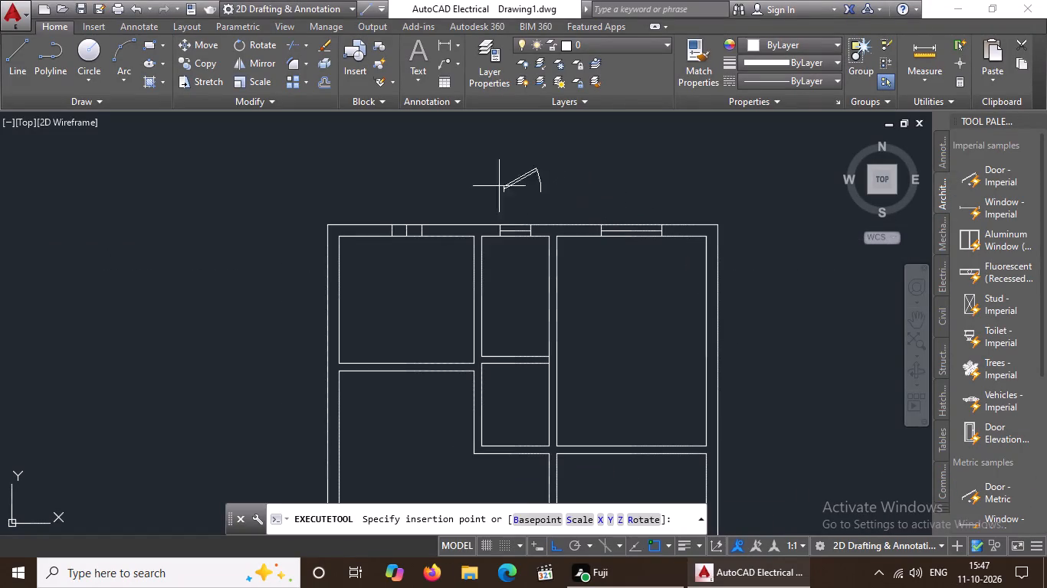
pyautogui.click(432, 178)
pyautogui.scroll(2, 451, 177)
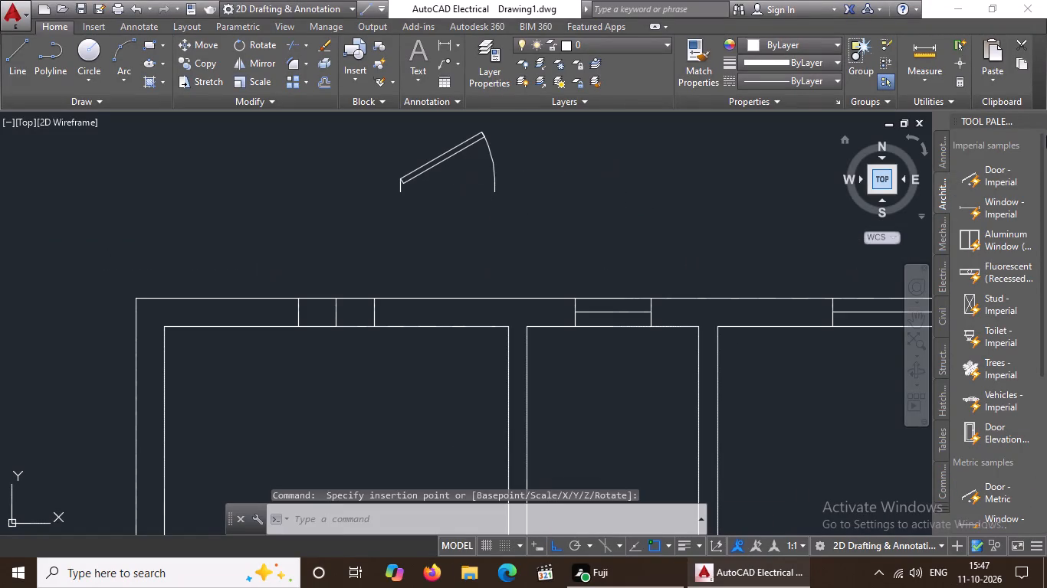
pyautogui.click(1036, 117)
pyautogui.scroll(1, 451, 183)
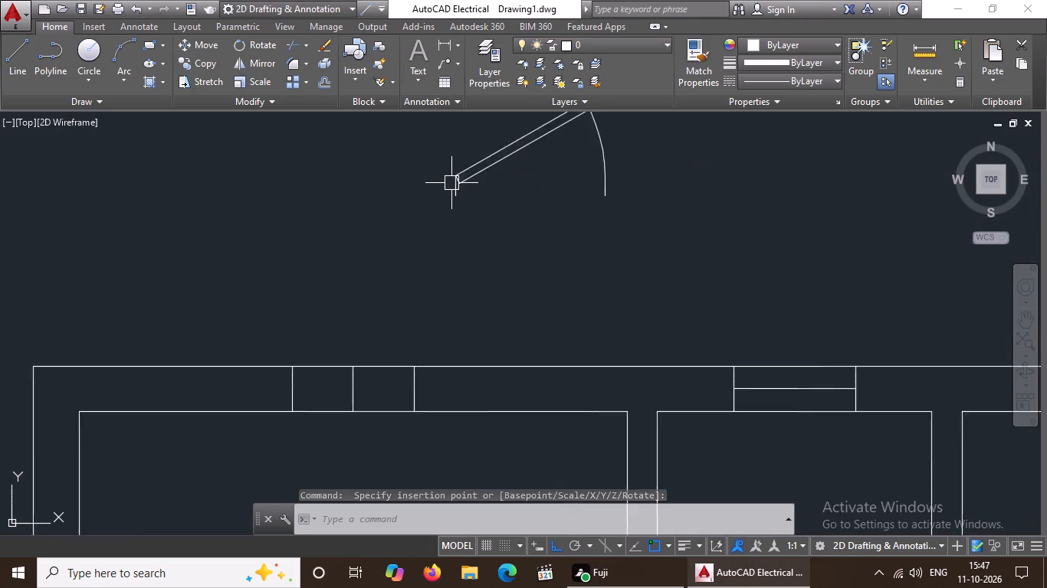
# Set the door block's opening angle so that its leaf stands perpendicular to the opening.
pyautogui.scroll(2, 451, 183)
pyautogui.click(459, 162)
pyautogui.scroll(-3, 502, 190)
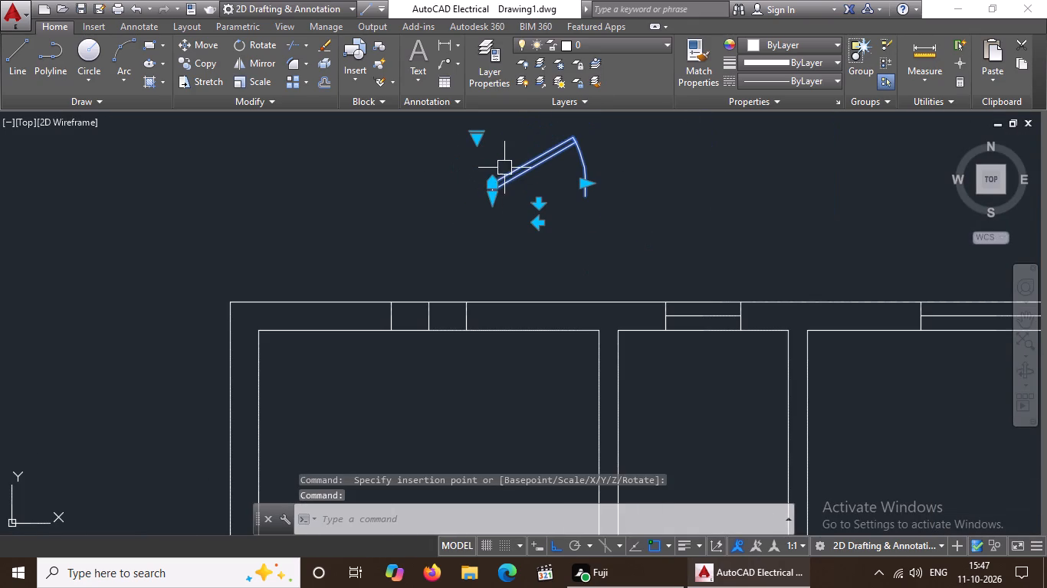
pyautogui.click(477, 138)
pyautogui.click(514, 192)
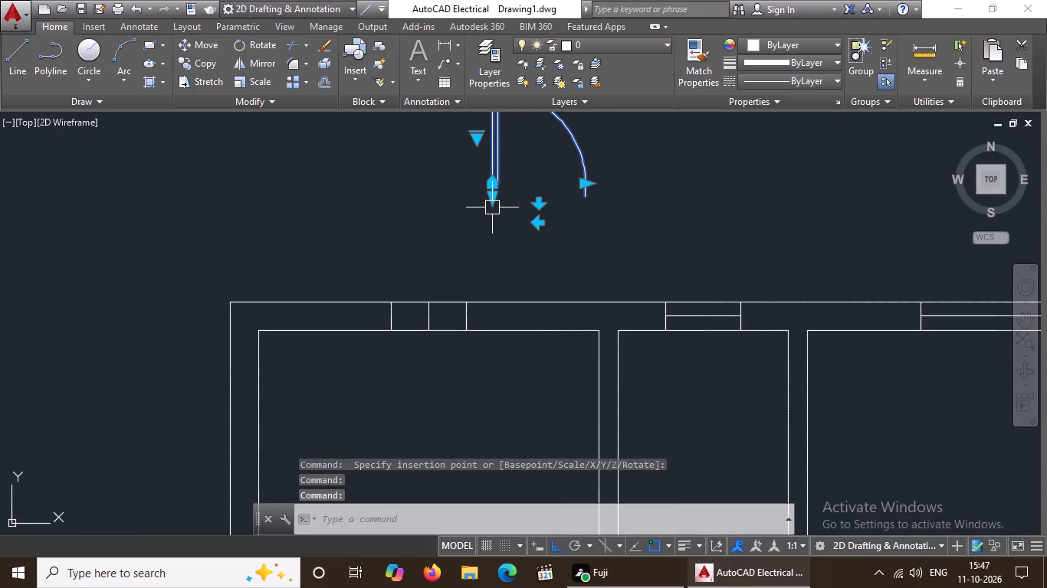
# Move the door by its lower hinge corner, with Ortho off, onto the lower end of the left opening line above the upper-left room.
pyautogui.scroll(2, 492, 206)
pyautogui.moveTo(198, 44); pyautogui.dragTo(205, 46)
pyautogui.moveTo(490, 179); pyautogui.dragTo(487, 188)
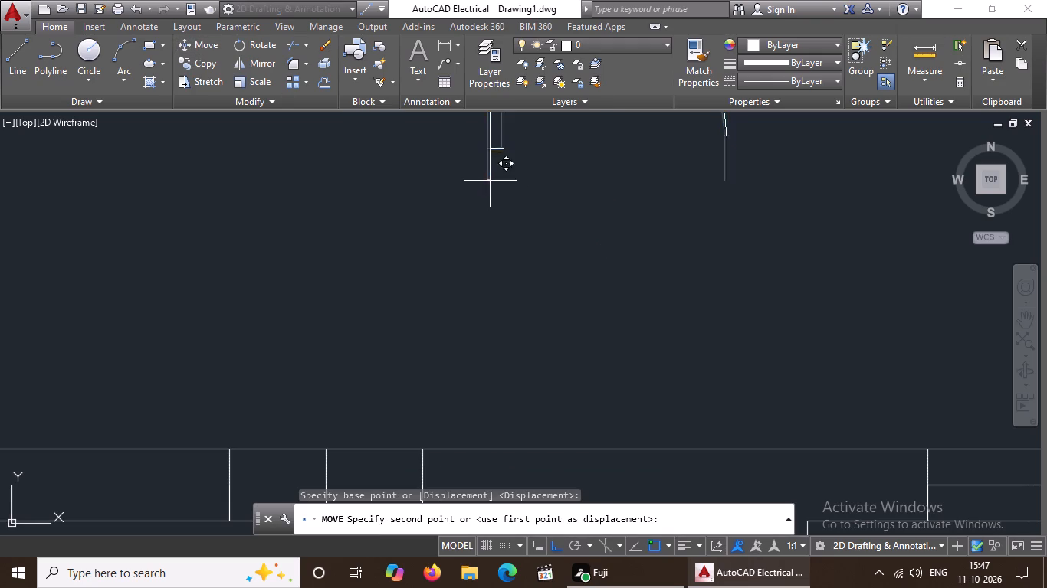
pyautogui.moveTo(487, 188); pyautogui.dragTo(465, 220)
pyautogui.scroll(-4, 287, 387)
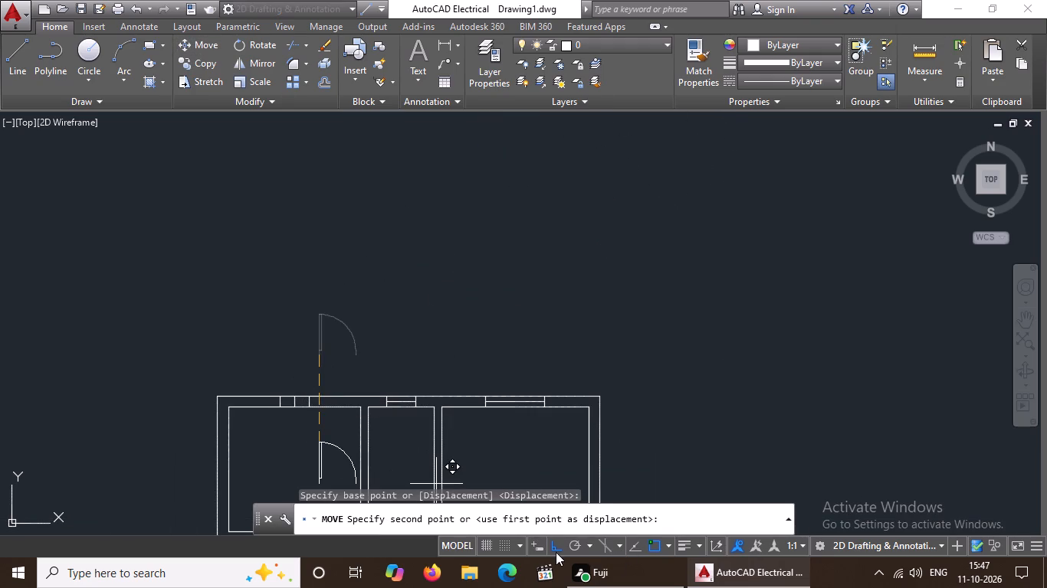
pyautogui.click(556, 548)
pyautogui.scroll(3, 303, 410)
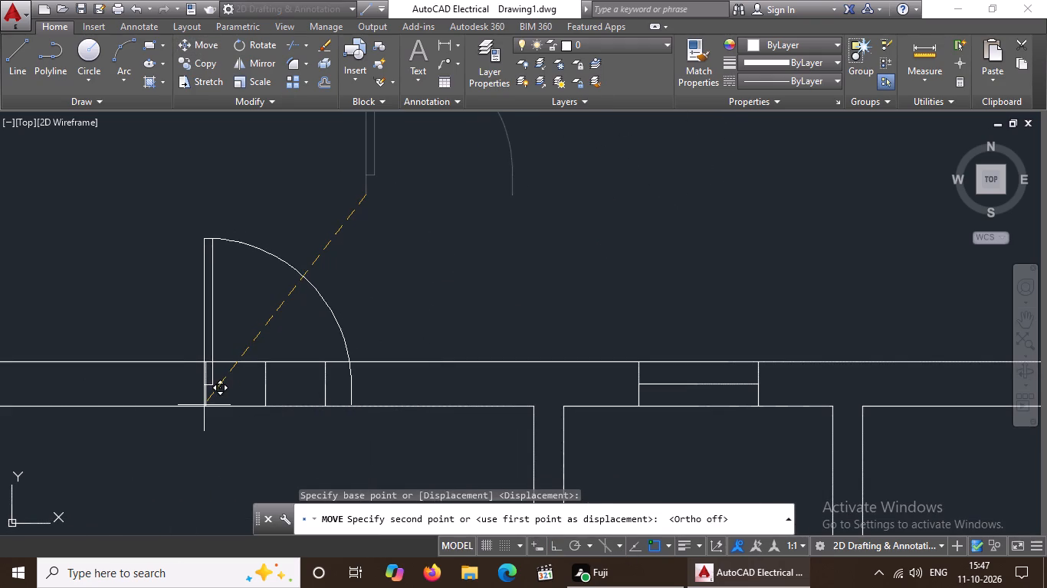
pyautogui.click(205, 406)
pyautogui.scroll(-3, 398, 370)
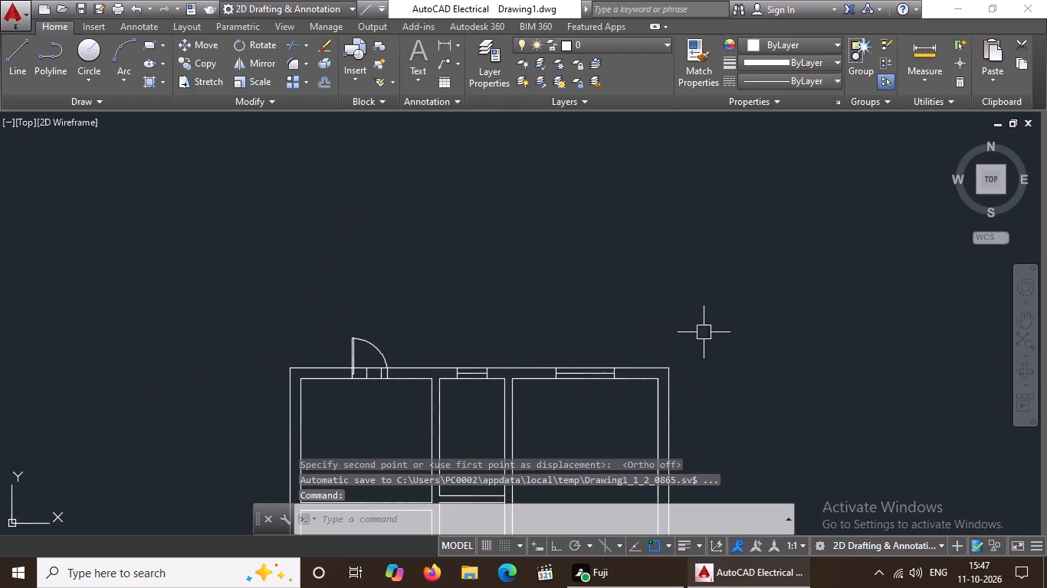
pyautogui.press('Escape')
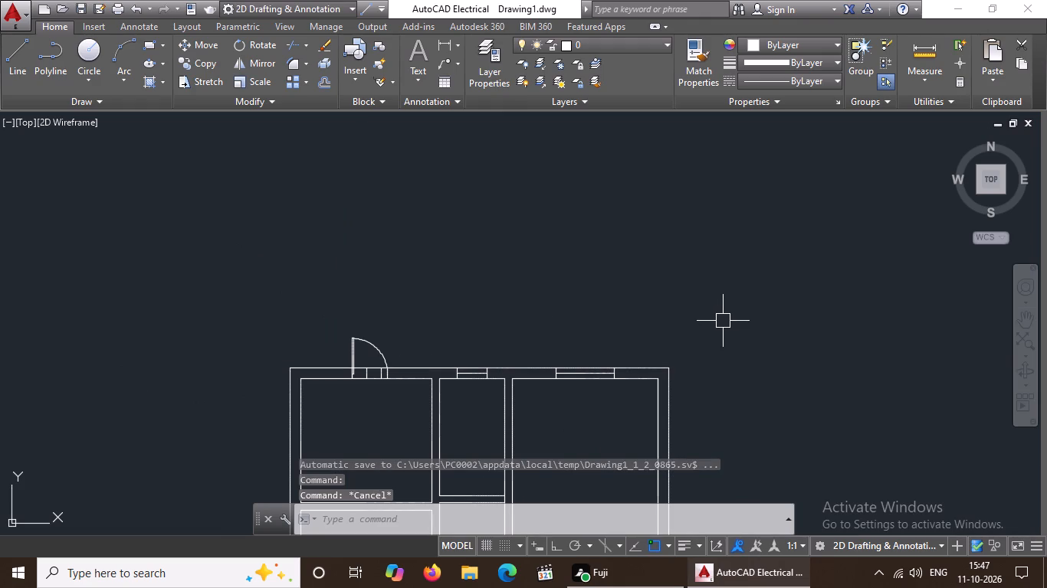
# Trim both top-wall lines within the door opening, from the hinge to the centre line and from the right opening line to the swing arc.
pyautogui.write('TR')
pyautogui.press('space')
pyautogui.press('space')
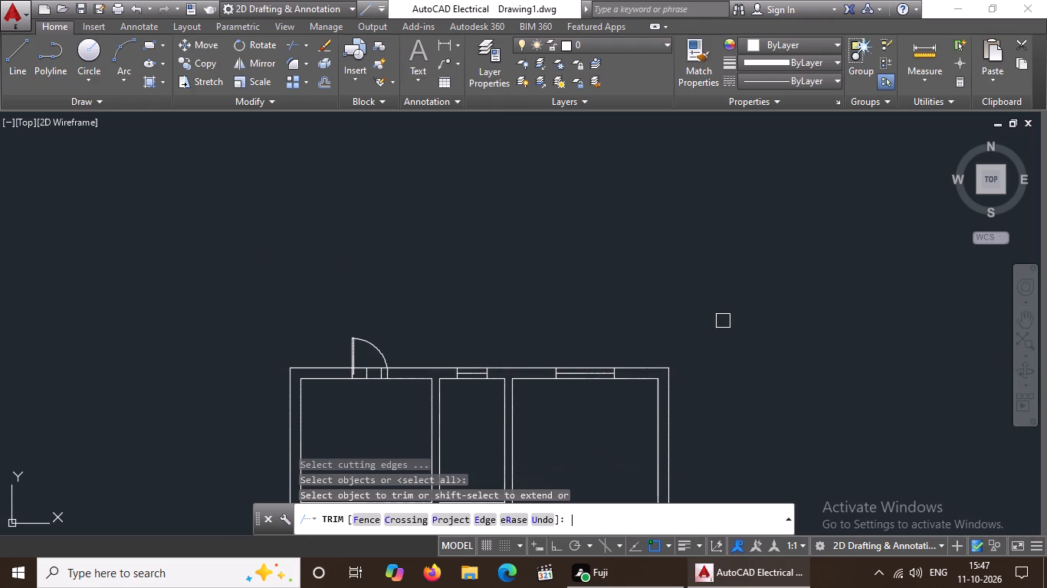
pyautogui.scroll(2, 406, 425)
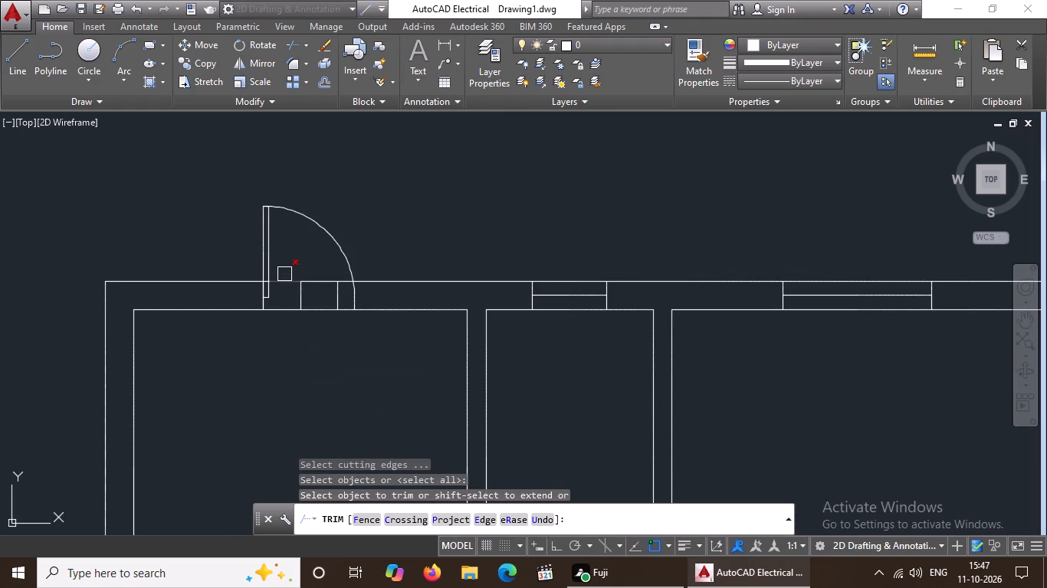
pyautogui.click(281, 279)
pyautogui.click(277, 308)
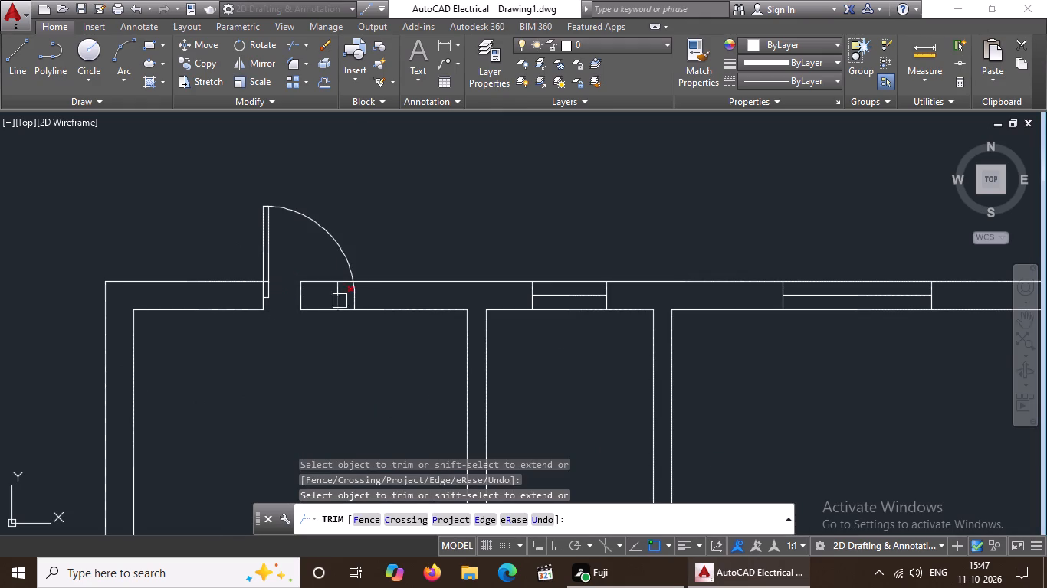
pyautogui.scroll(3, 350, 289)
pyautogui.click(336, 261)
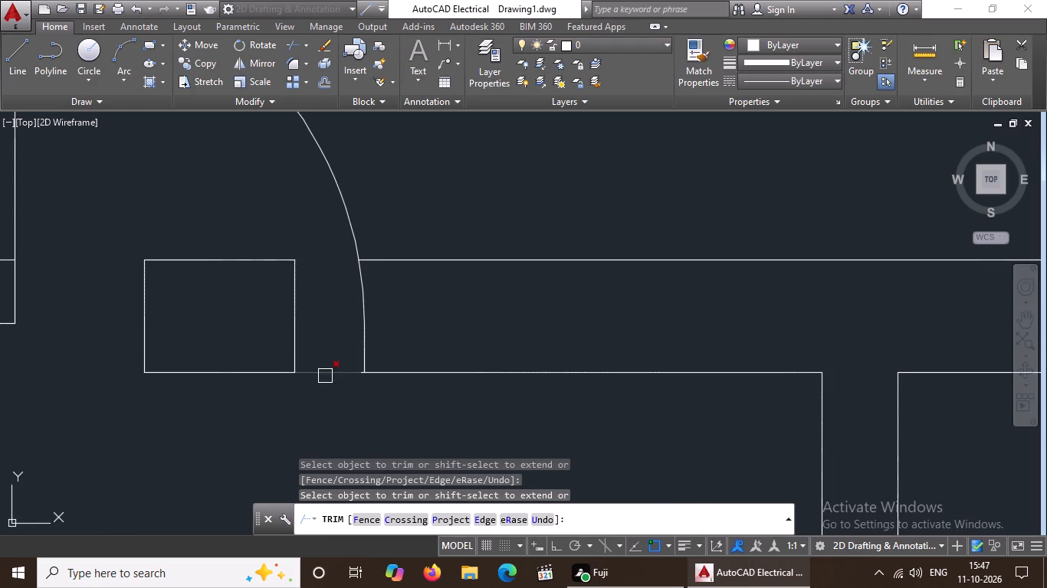
pyautogui.click(325, 376)
pyautogui.press('Escape')
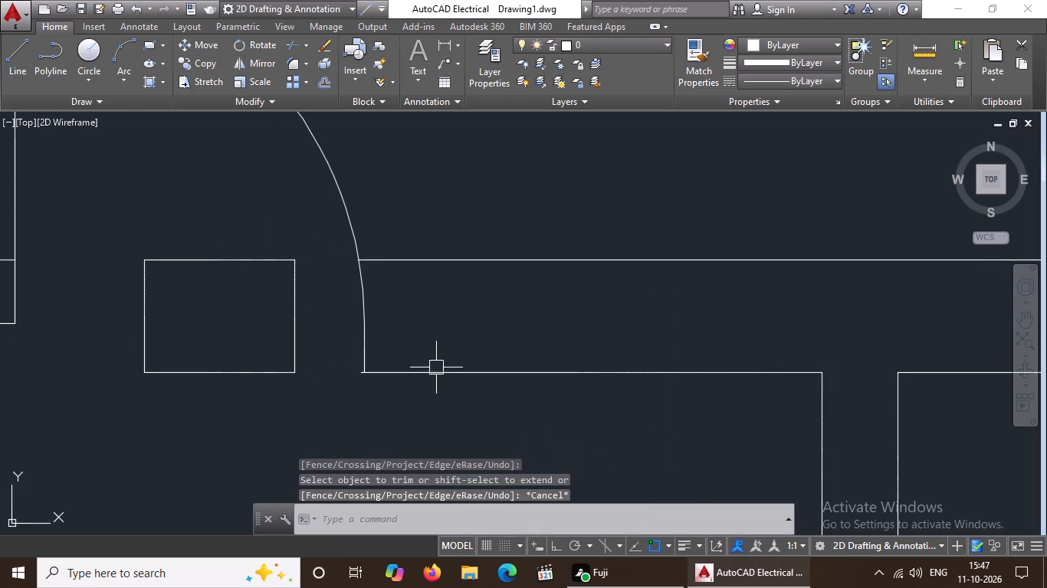
# Erase the four leftover lines forming a rectangle inside the door opening in the top wall.
pyautogui.moveTo(103, 231); pyautogui.dragTo(107, 244)
pyautogui.click(312, 415)
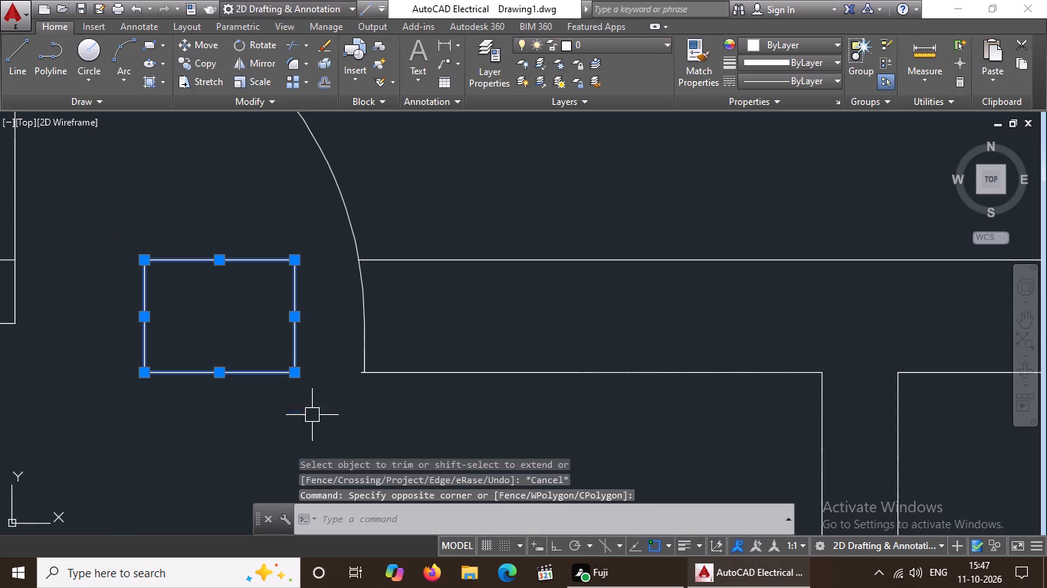
pyautogui.press('Delete')
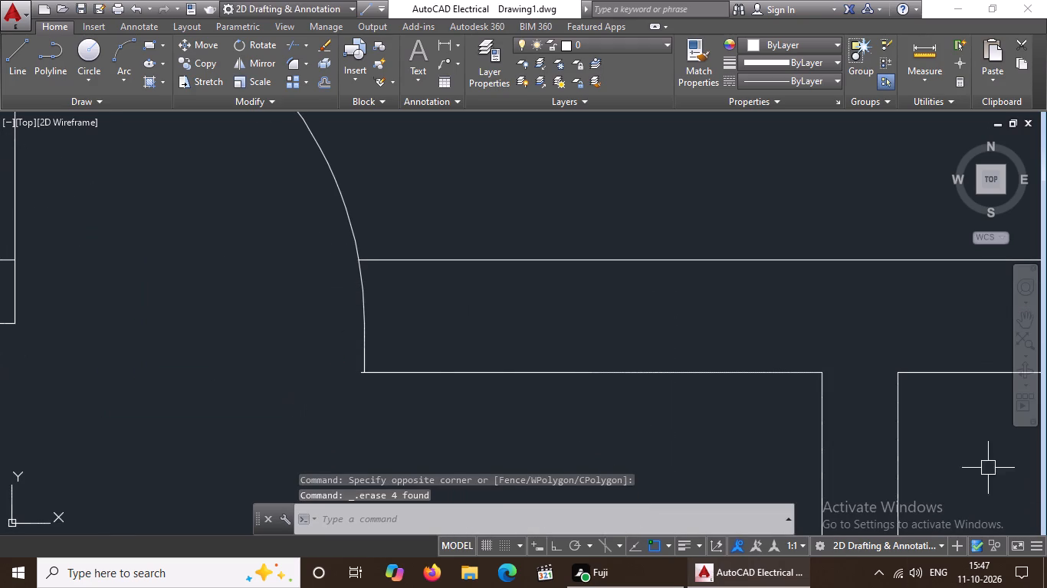
# Examine the whole floor plan, from the top wall's door and windows to the large room's bottom wall.
pyautogui.scroll(-4, 748, 370)
pyautogui.scroll(-3, 796, 415)
pyautogui.moveTo(871, 412); pyautogui.dragTo(835, 242, button='middle')
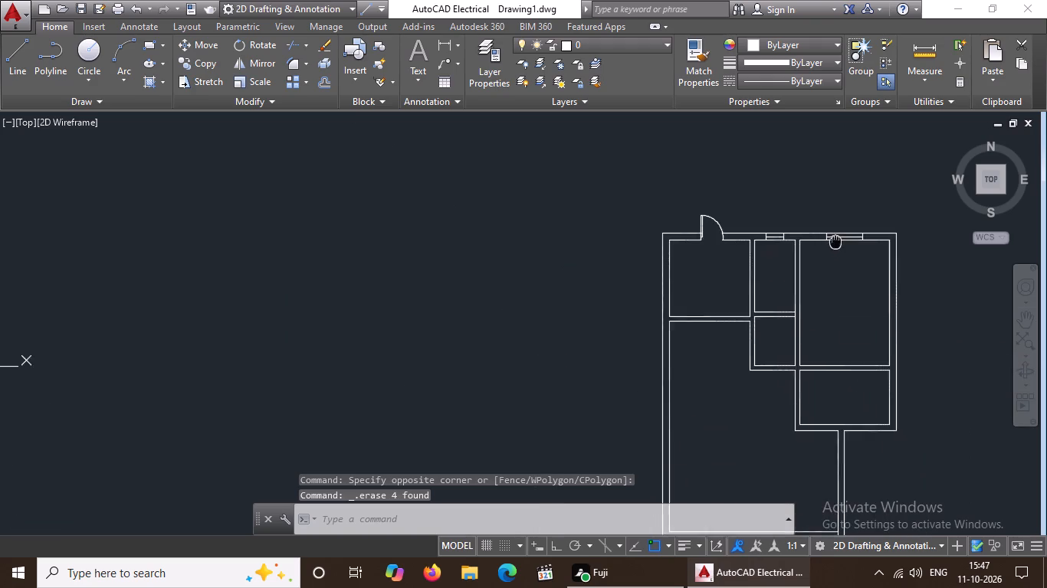
pyautogui.moveTo(835, 242); pyautogui.dragTo(810, 201, button='middle')
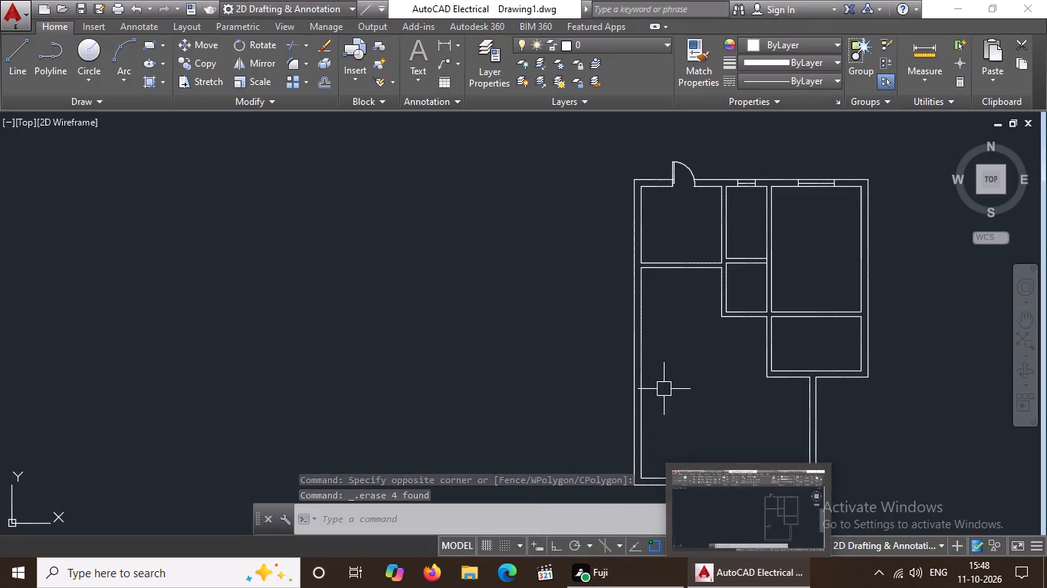
pyautogui.click(668, 362)
pyautogui.click(694, 379)
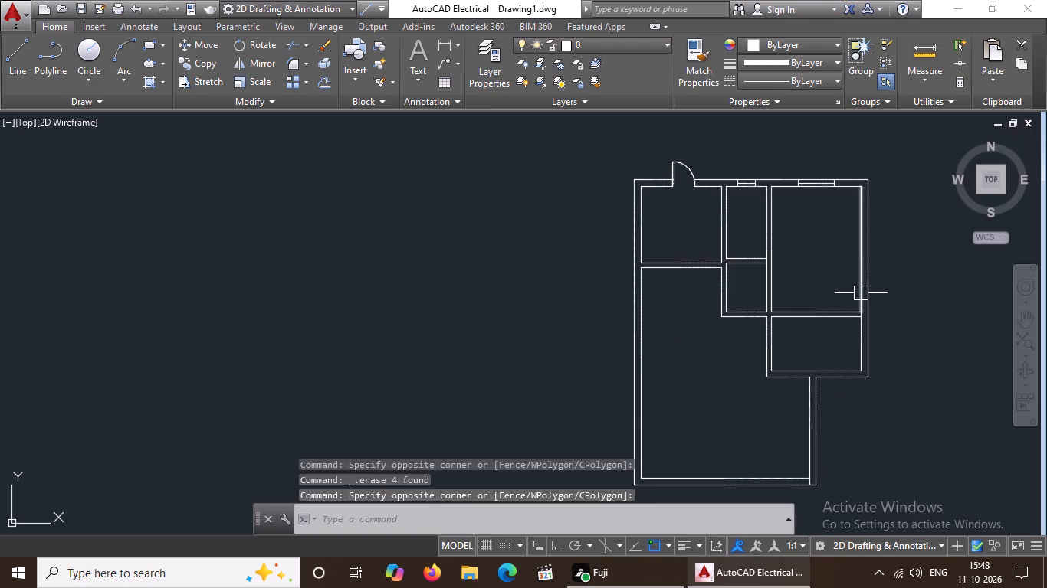
pyautogui.scroll(1, 806, 234)
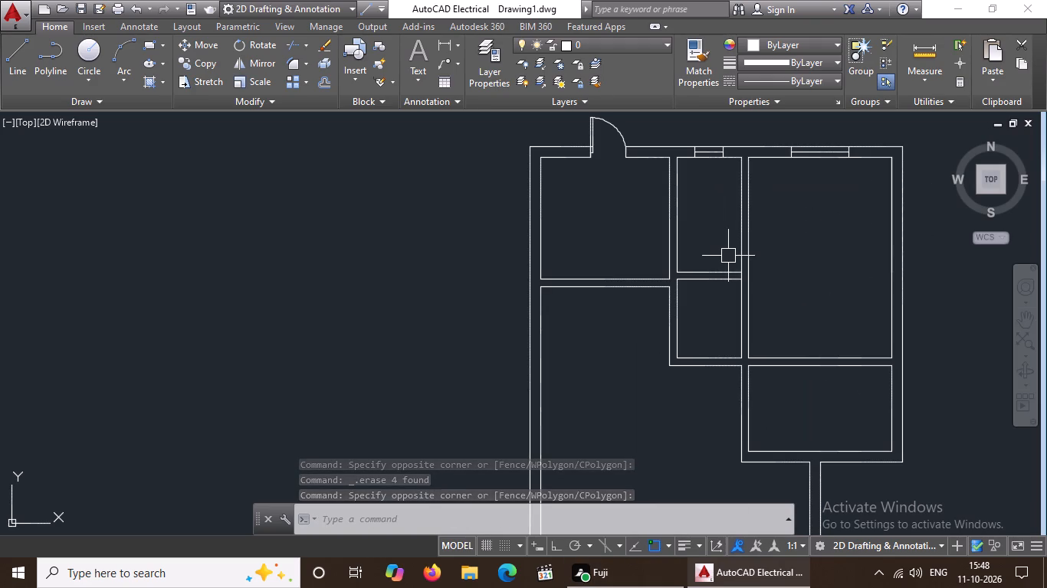
pyautogui.scroll(-1, 757, 226)
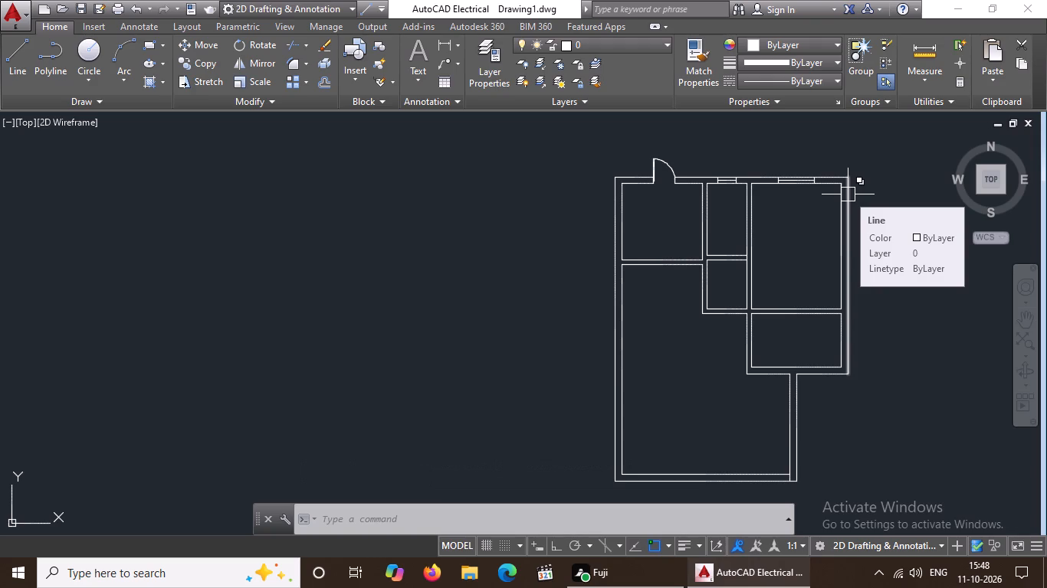
pyautogui.scroll(2, 782, 500)
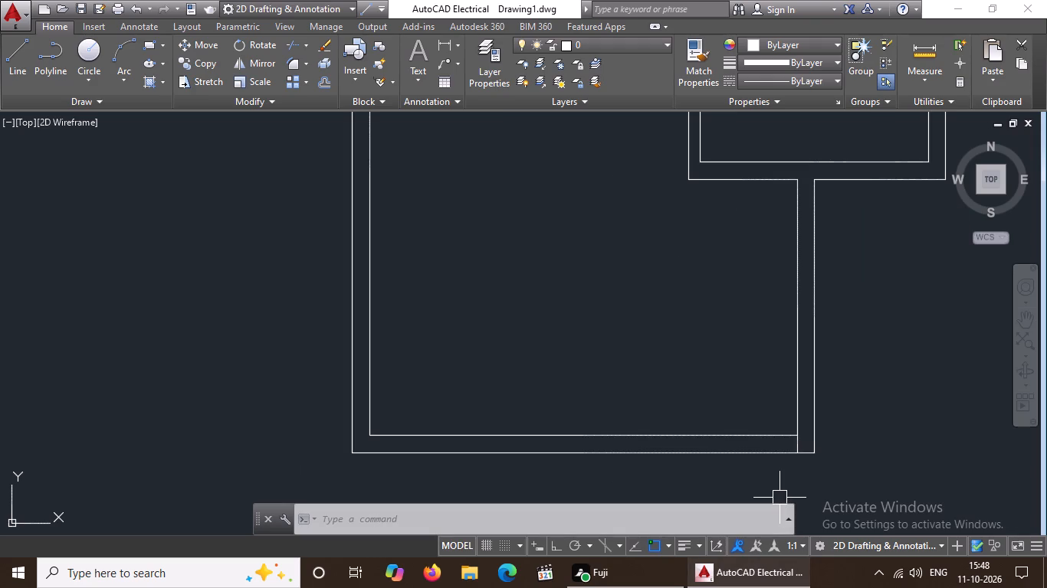
pyautogui.scroll(-2, 829, 469)
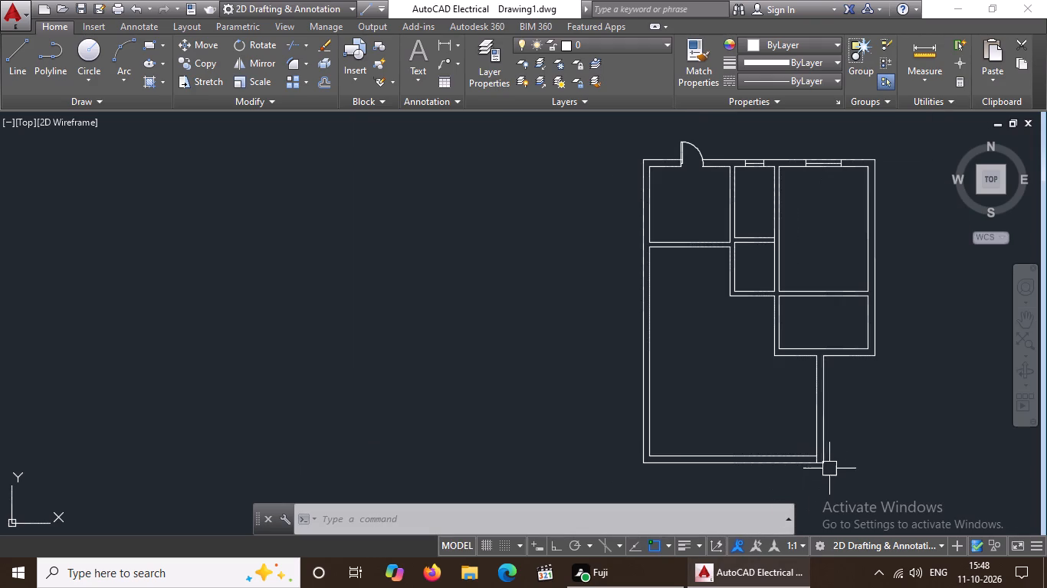
pyautogui.press('Escape')
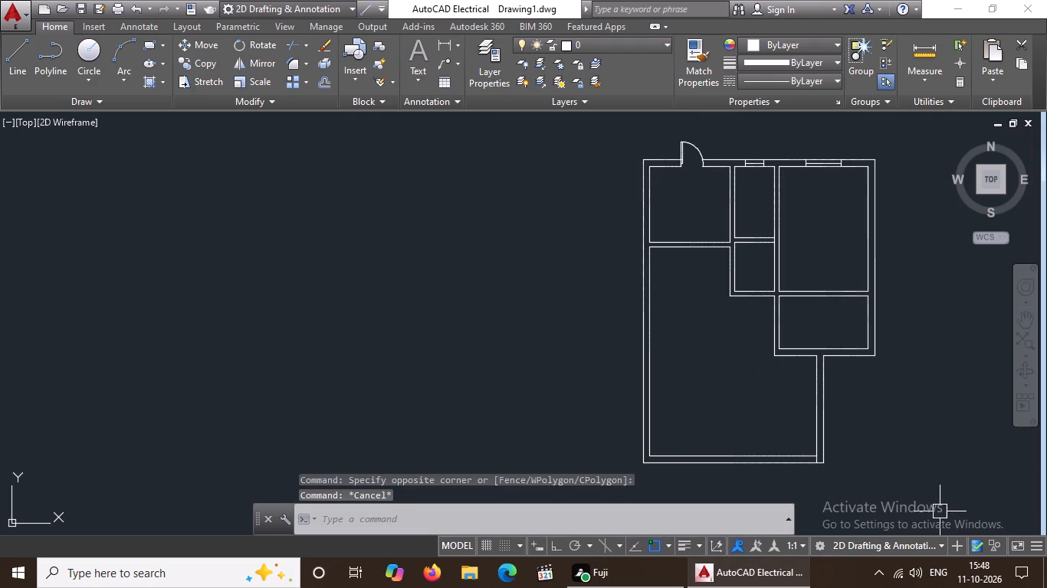
# Insert a Door - Metric block in the empty space outside the large lower room's right wall.
pyautogui.write('TP')
pyautogui.press('Return')
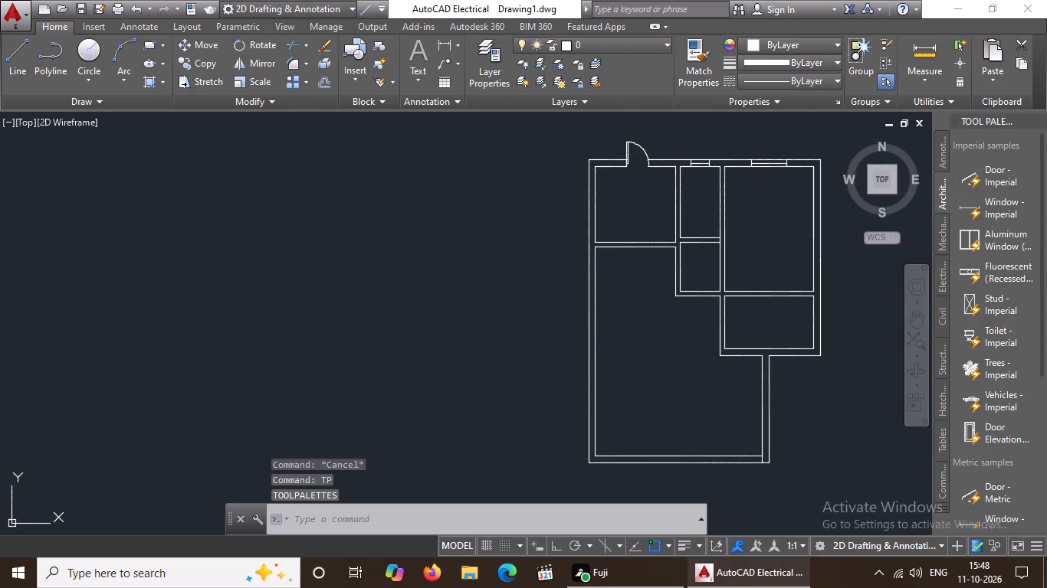
pyautogui.click(995, 491)
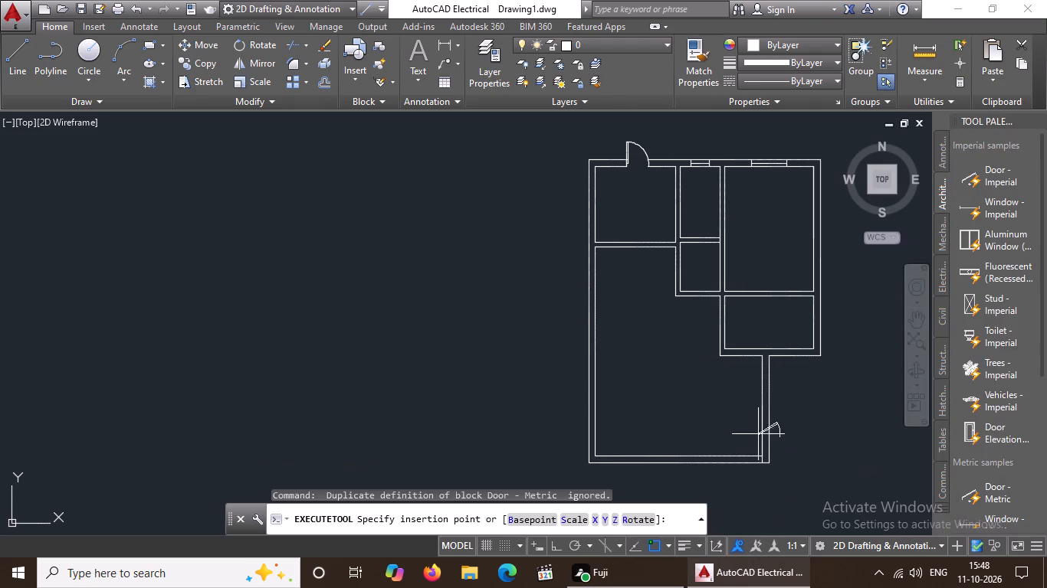
pyautogui.click(809, 436)
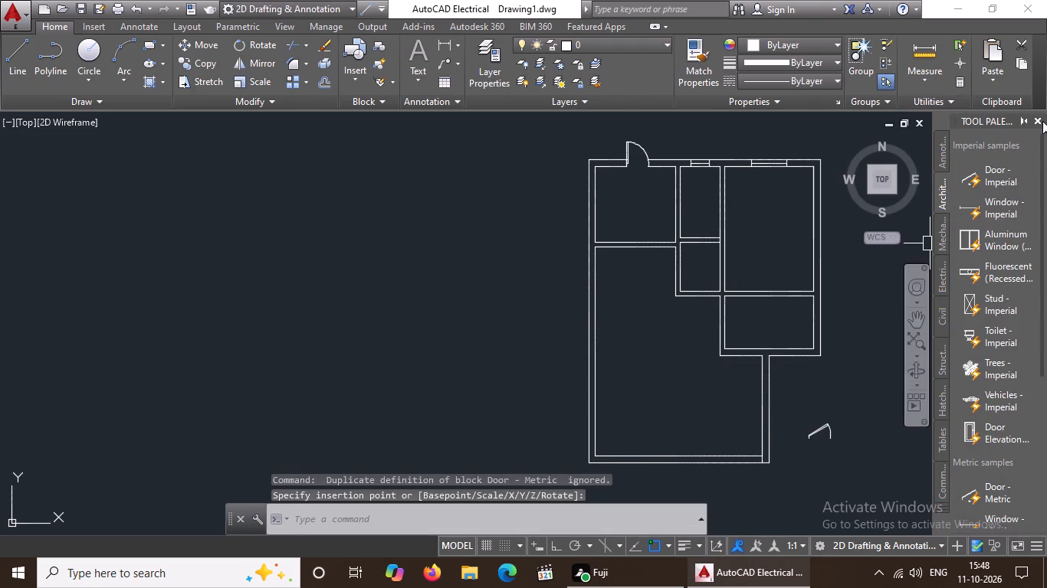
pyautogui.click(1040, 119)
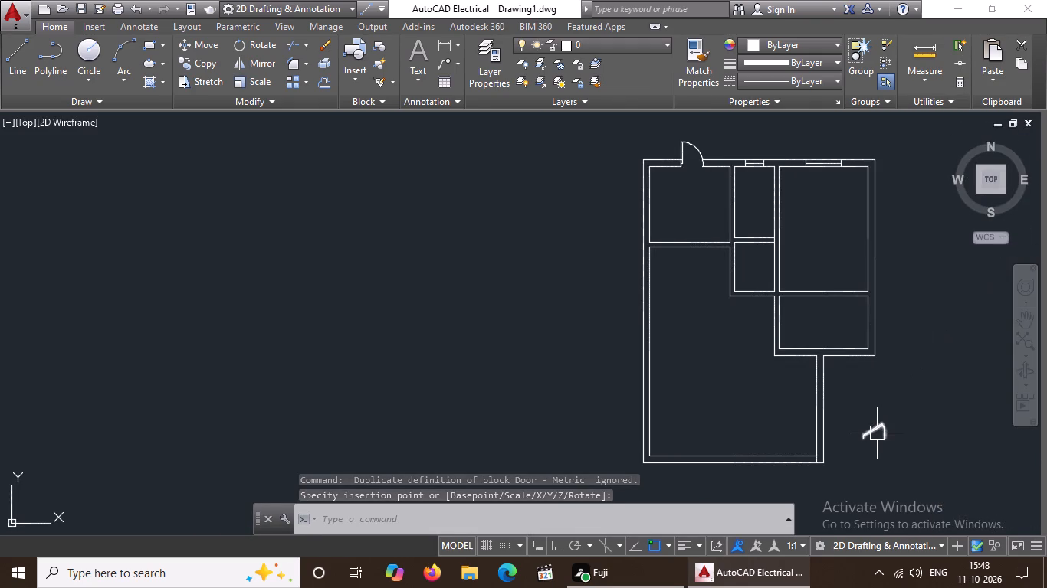
# Set the new door block's opening angle to Open 90º.
pyautogui.click(876, 435)
pyautogui.scroll(3, 877, 434)
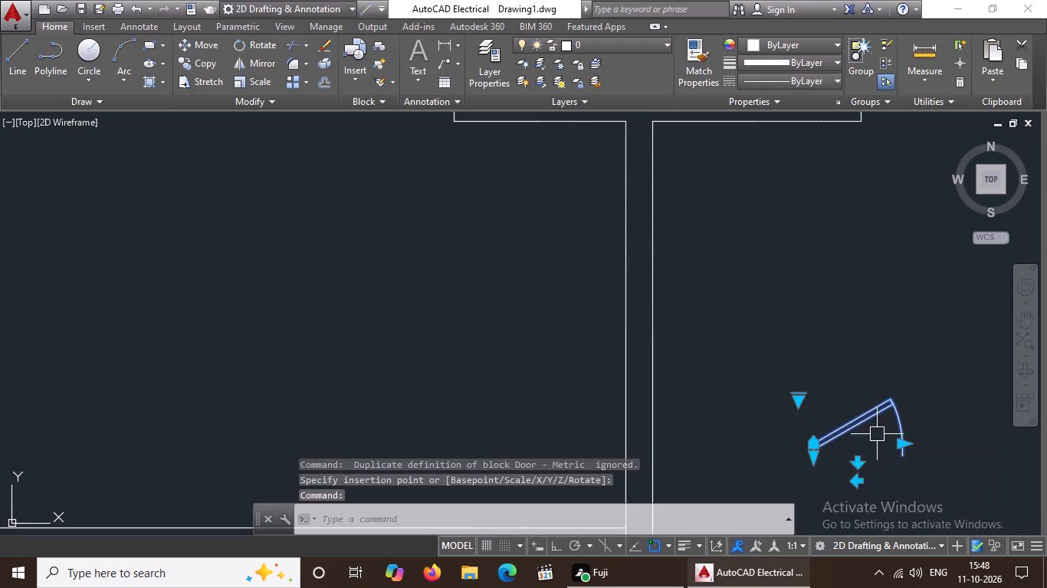
pyautogui.click(804, 395)
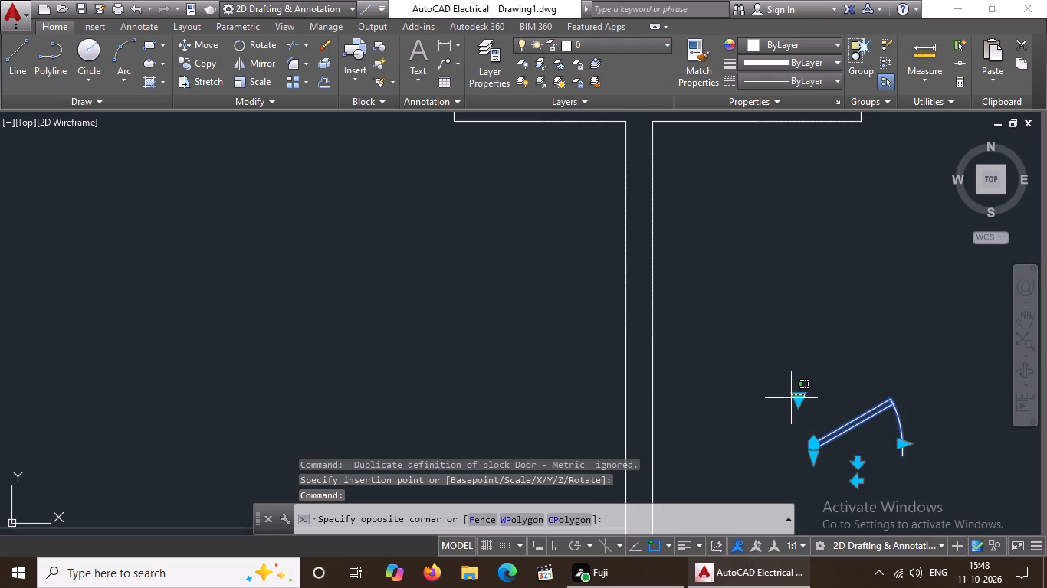
pyautogui.click(793, 399)
pyautogui.click(794, 399)
pyautogui.click(833, 447)
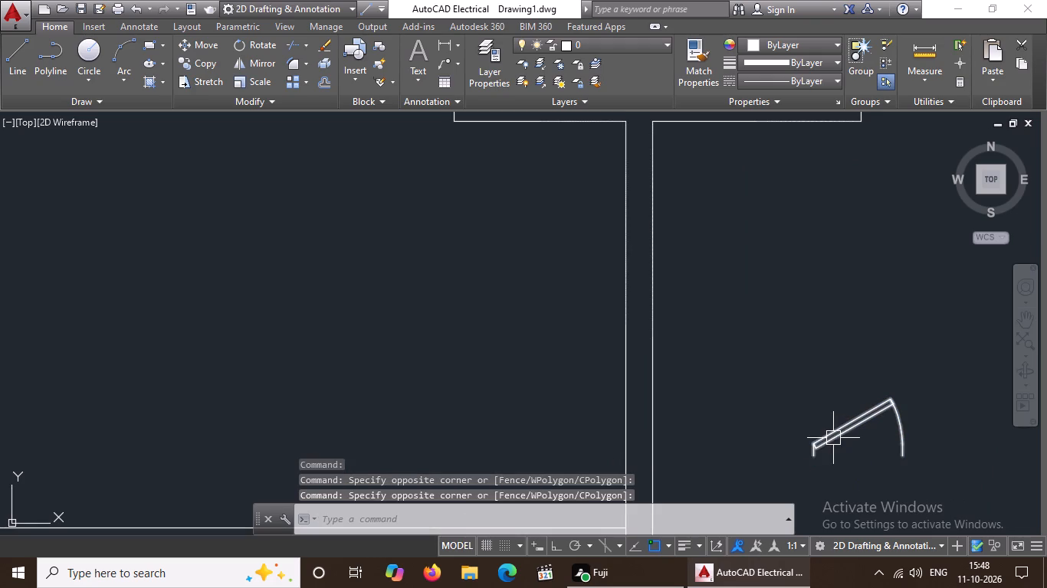
pyautogui.click(833, 436)
pyautogui.click(802, 398)
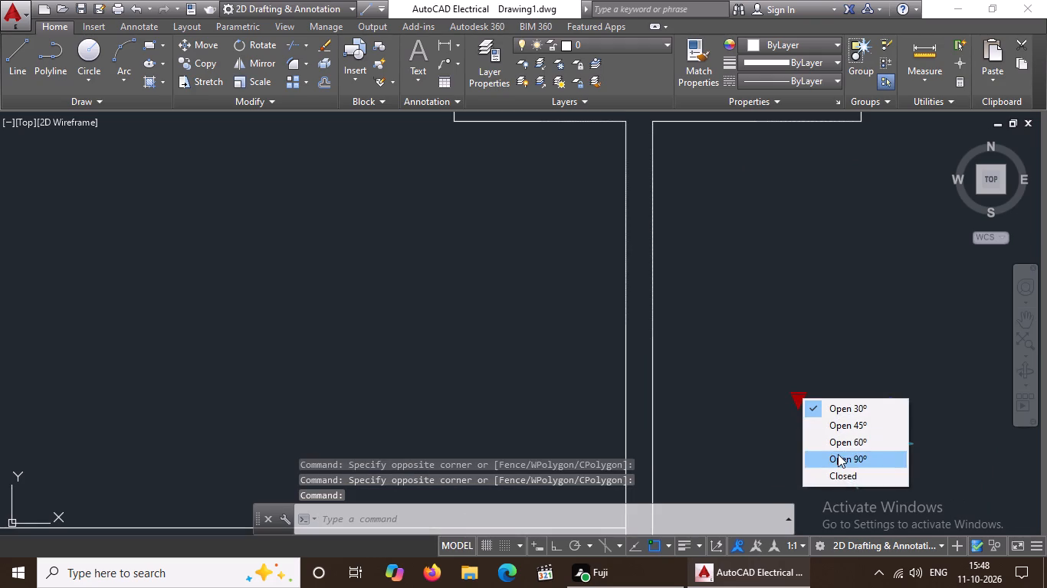
pyautogui.click(838, 454)
# Flip the door block vertically and horizontally so its leaf points down with the hinge on its right side.
pyautogui.scroll(2, 827, 445)
pyautogui.scroll(-4, 829, 439)
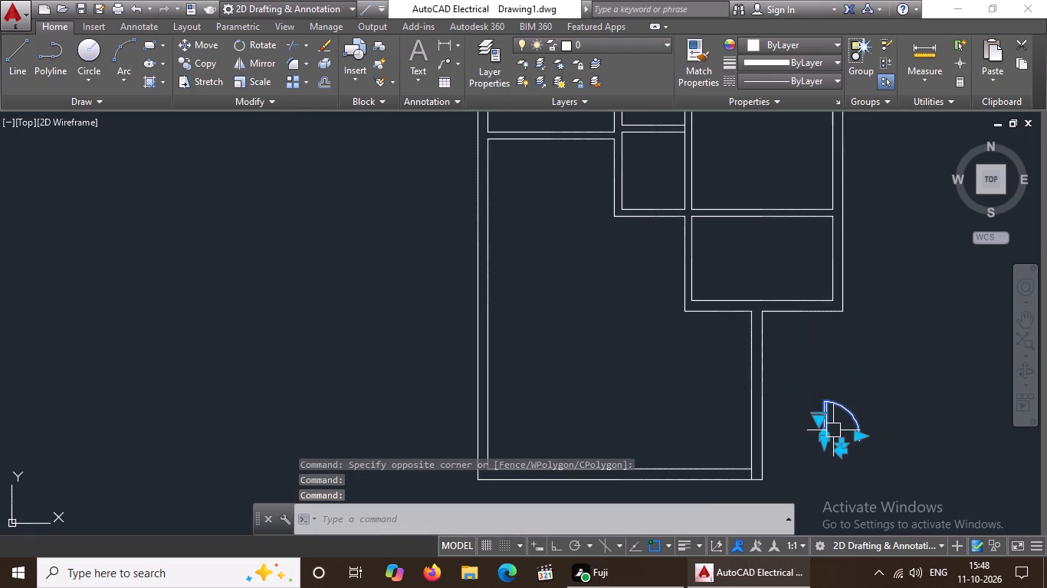
pyautogui.scroll(2, 839, 437)
pyautogui.click(843, 459)
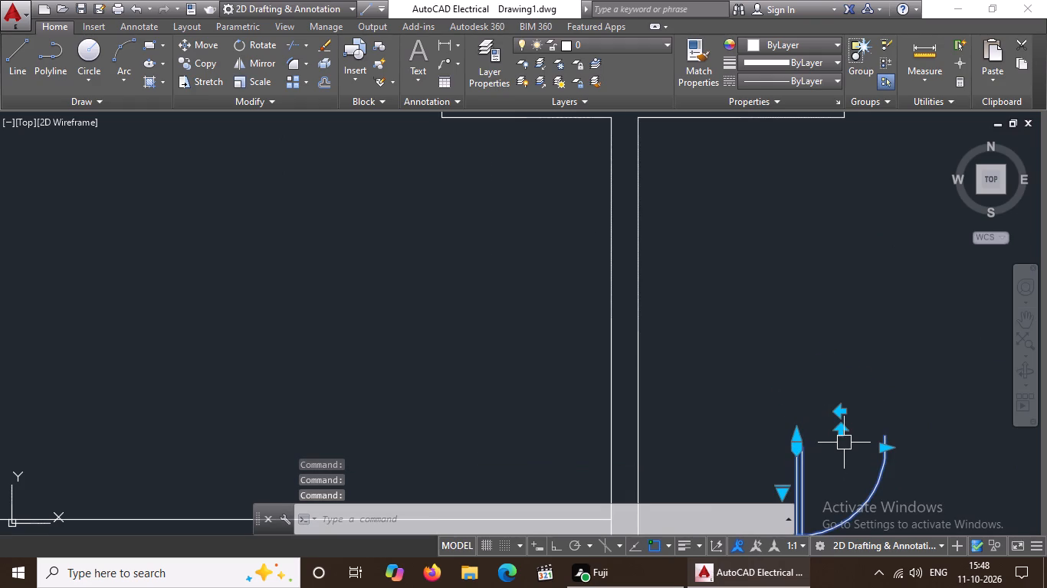
pyautogui.click(845, 435)
pyautogui.click(841, 452)
pyautogui.click(839, 408)
# Move the door by its upper hinge end onto the large lower room's inner lower-right corner.
pyautogui.scroll(-3, 872, 399)
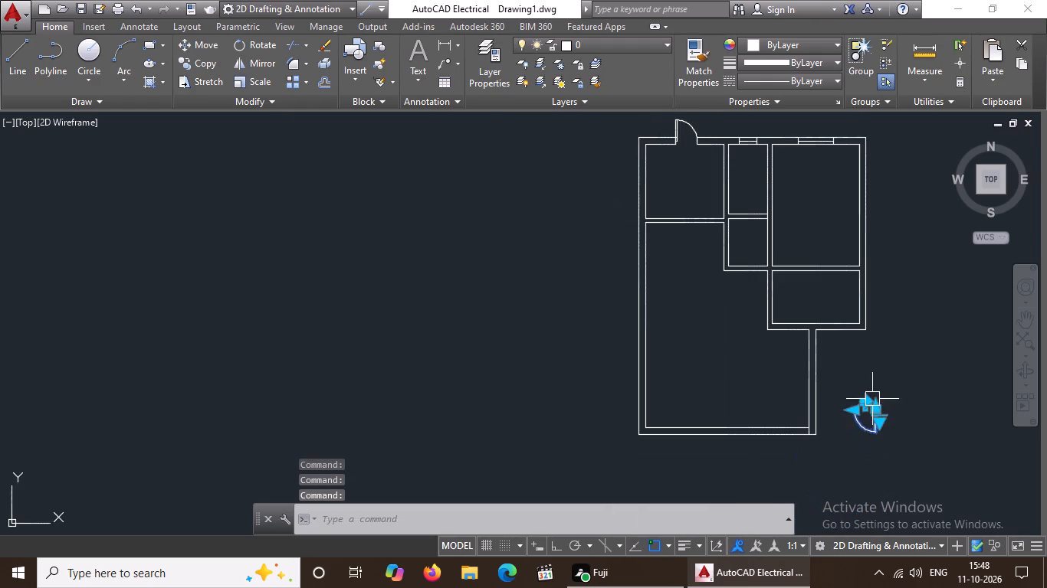
pyautogui.scroll(4, 879, 421)
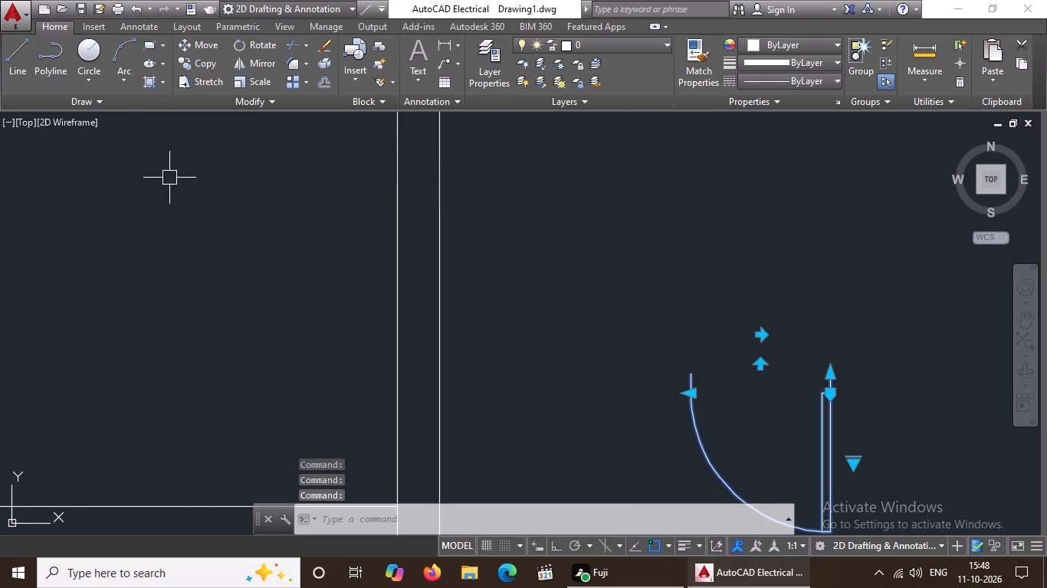
pyautogui.click(202, 45)
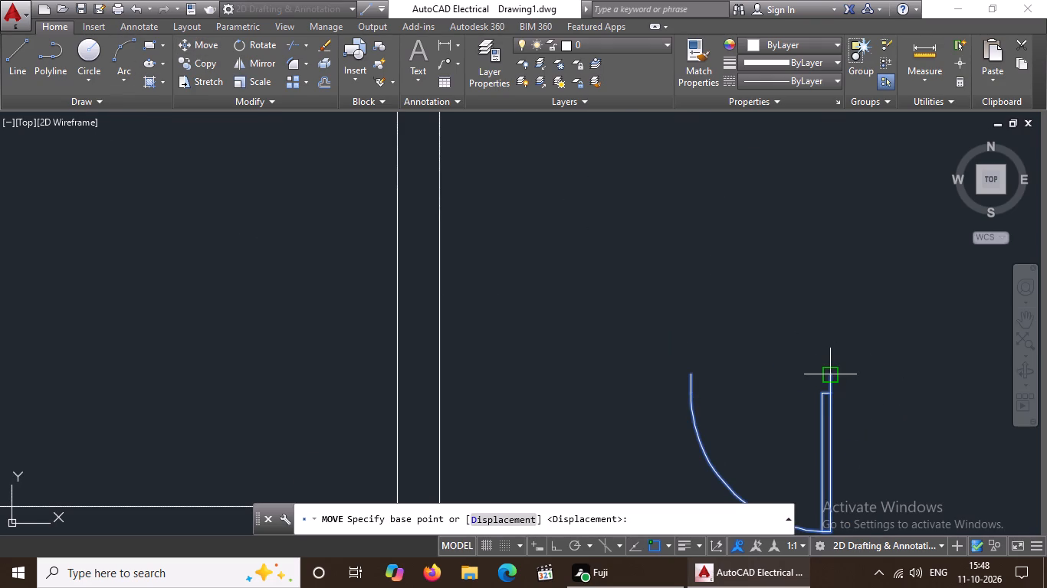
pyautogui.click(831, 381)
pyautogui.scroll(-5, 705, 380)
pyautogui.scroll(1, 642, 397)
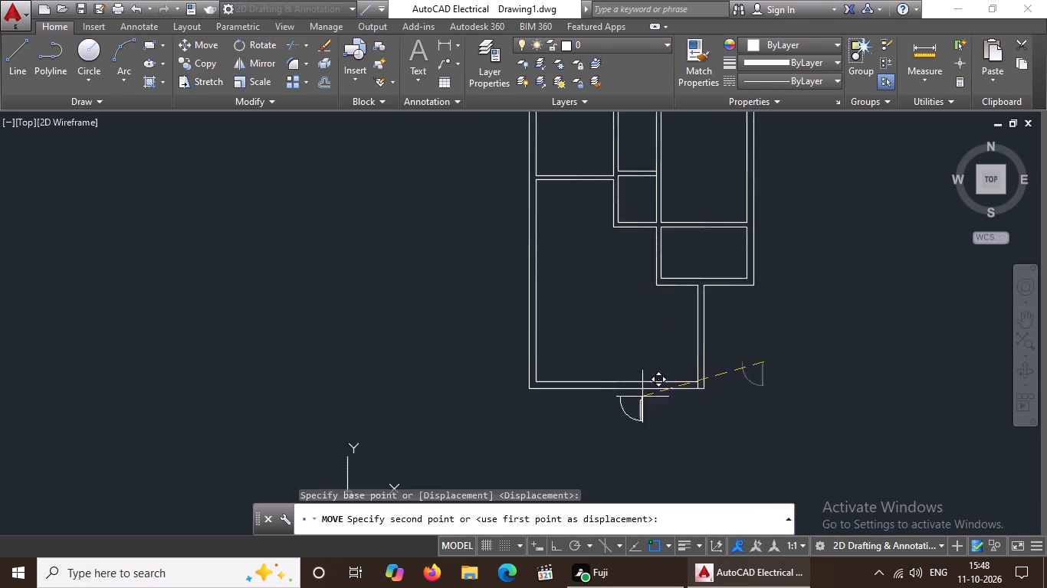
pyautogui.scroll(2, 644, 395)
pyautogui.scroll(1, 793, 369)
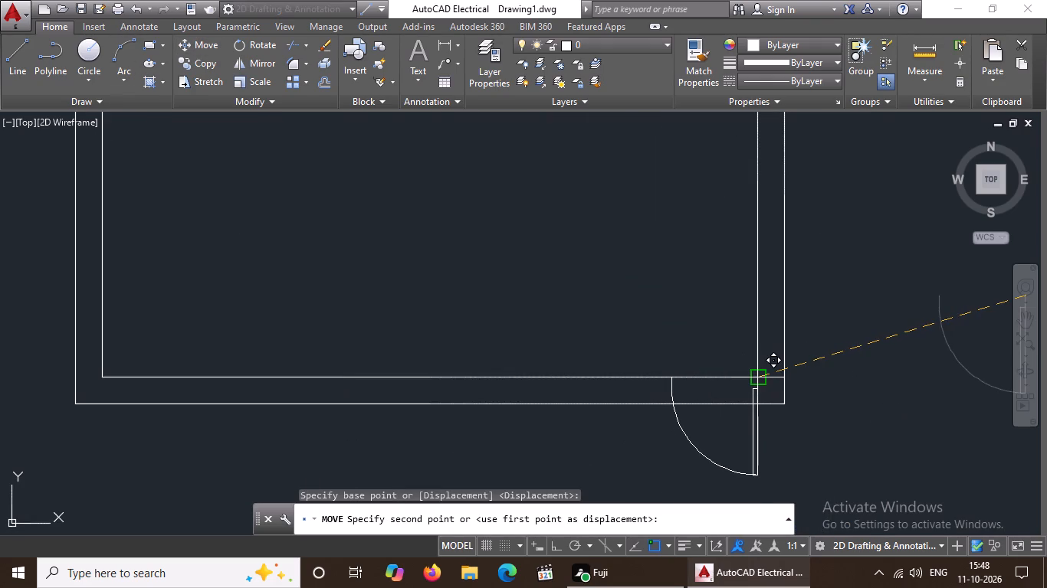
pyautogui.click(751, 379)
pyautogui.scroll(-4, 750, 379)
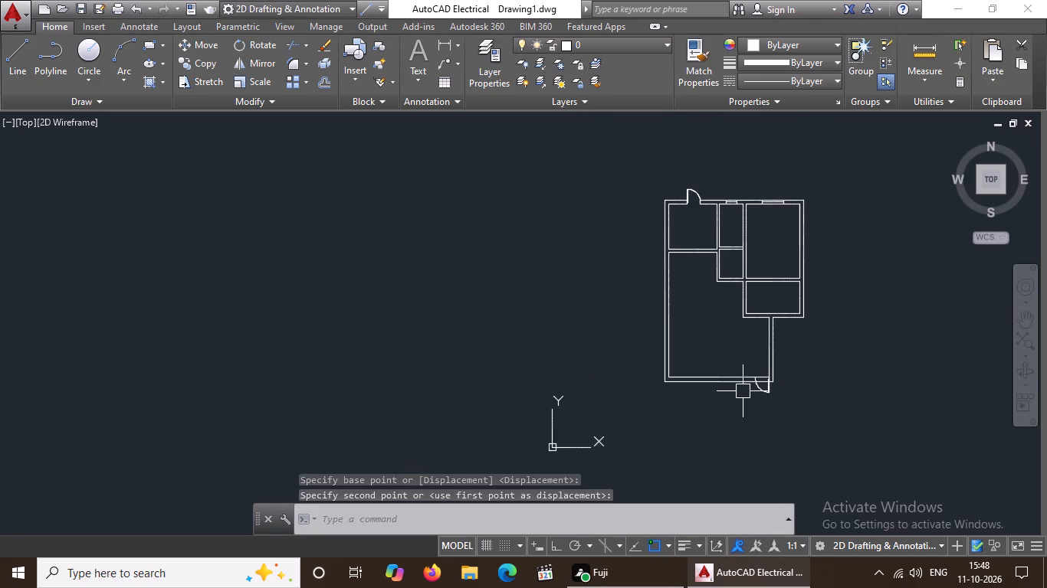
pyautogui.press('Escape')
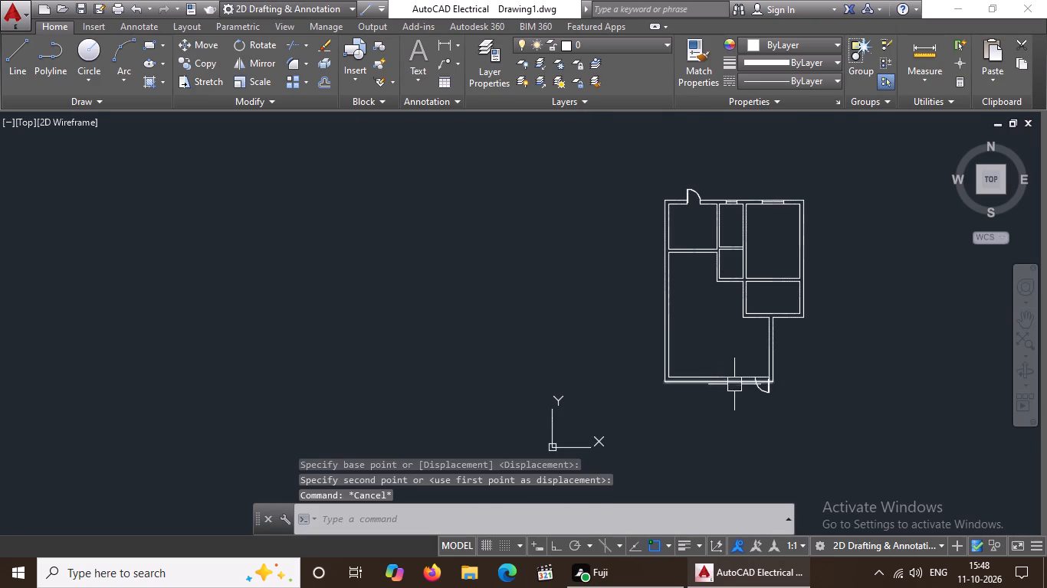
# Mirror the door and the short wall line at its hinge about a horizontal Ortho line through the room's inner corner, erasing the source objects.
pyautogui.scroll(2, 734, 376)
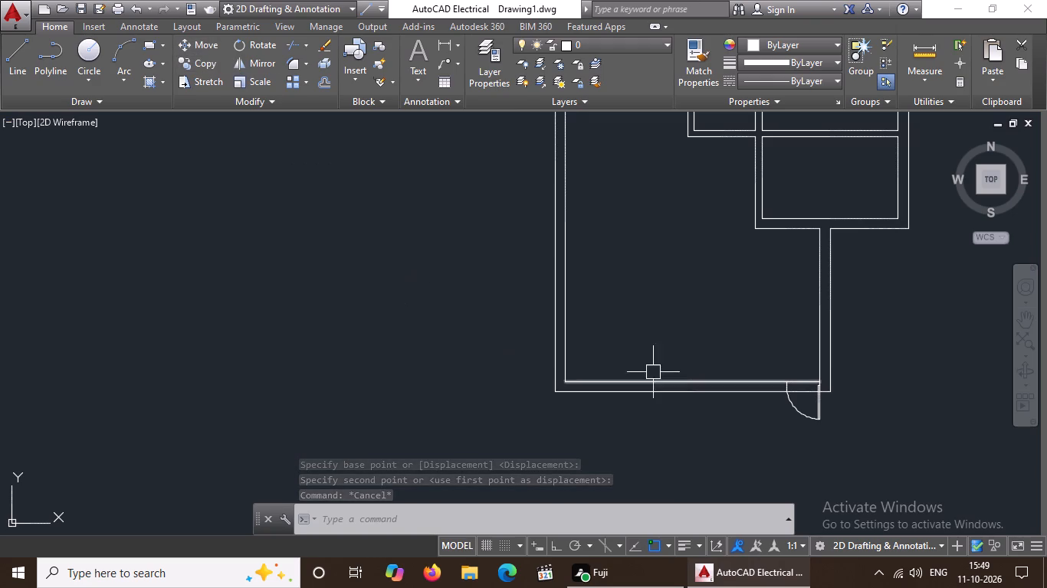
pyautogui.moveTo(757, 348); pyautogui.dragTo(777, 367)
pyautogui.click(920, 492)
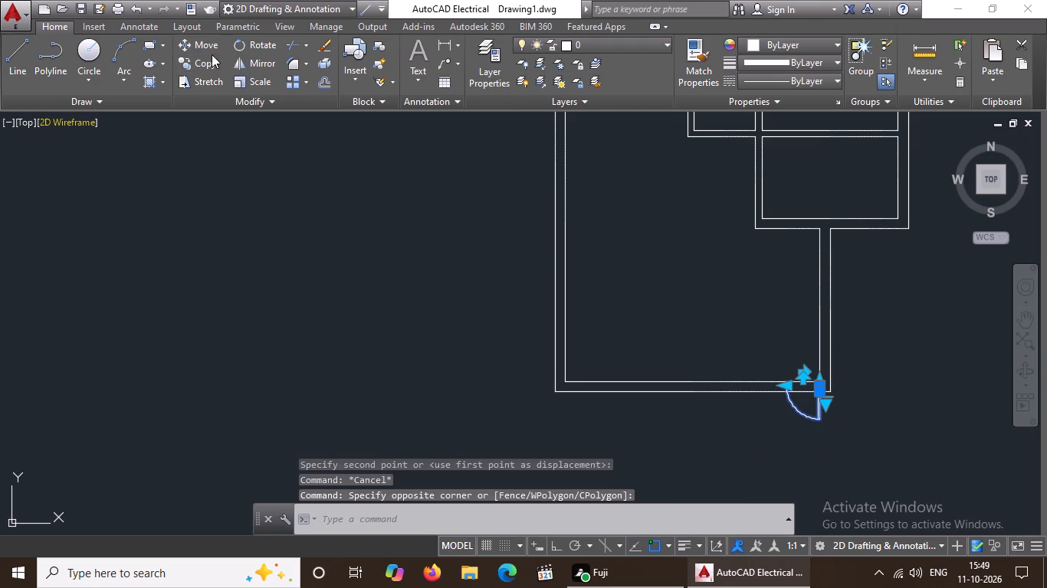
pyautogui.click(267, 66)
pyautogui.scroll(2, 907, 465)
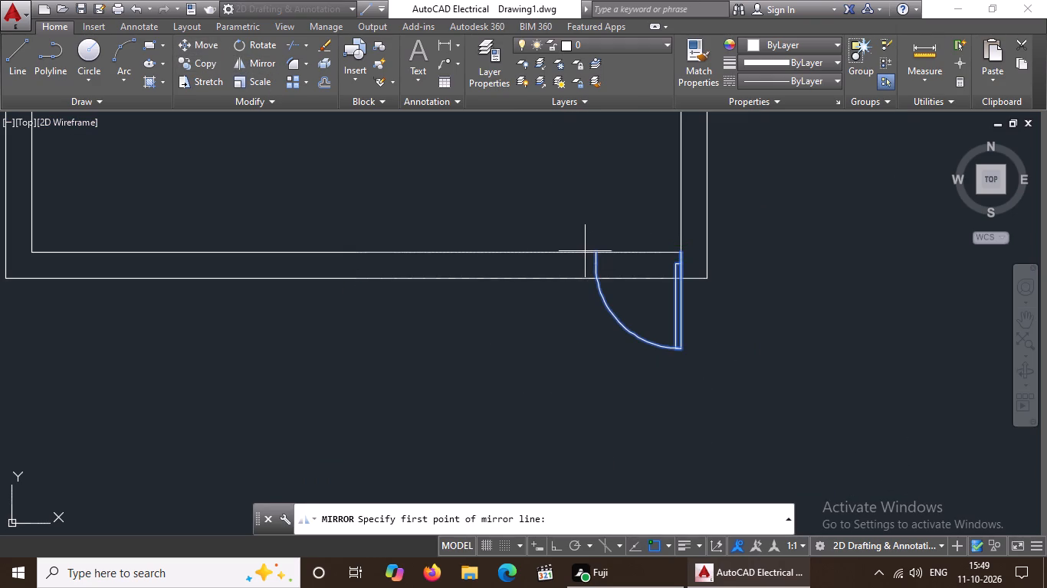
pyautogui.click(680, 253)
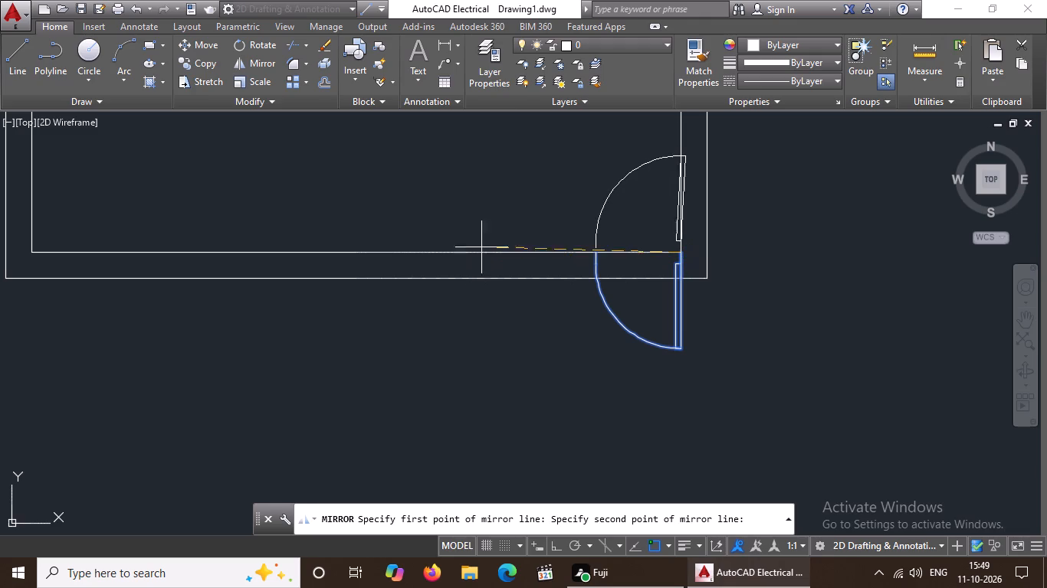
pyautogui.click(556, 544)
pyautogui.click(533, 289)
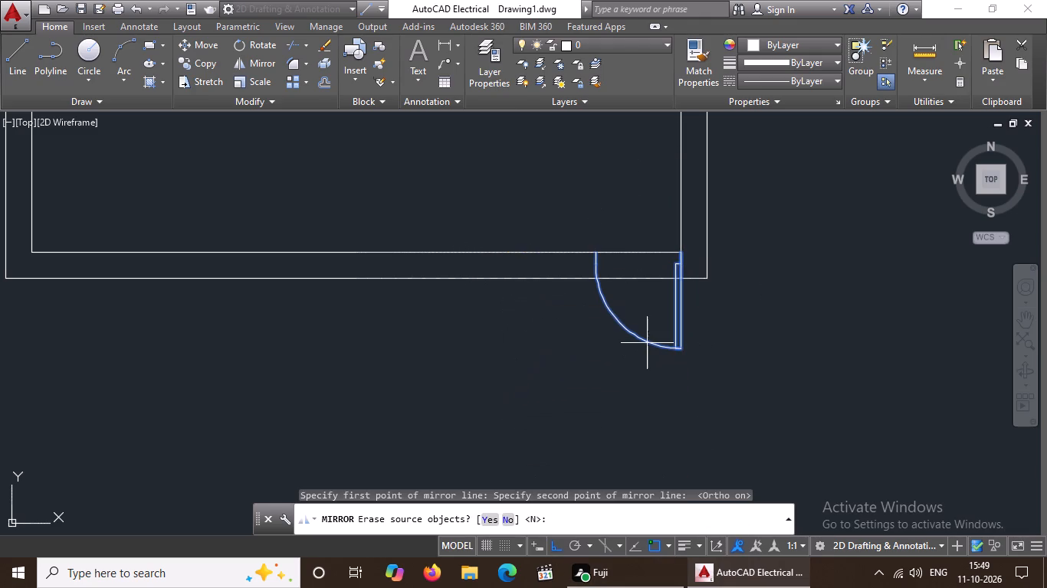
pyautogui.press('y')
pyautogui.press('Return')
pyautogui.scroll(-3, 620, 484)
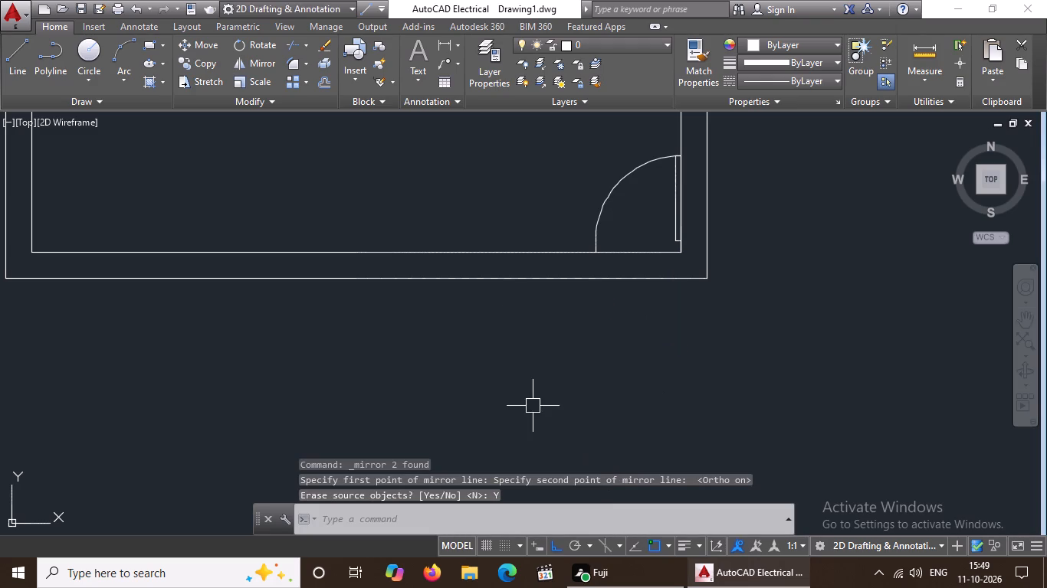
pyautogui.scroll(2, 661, 241)
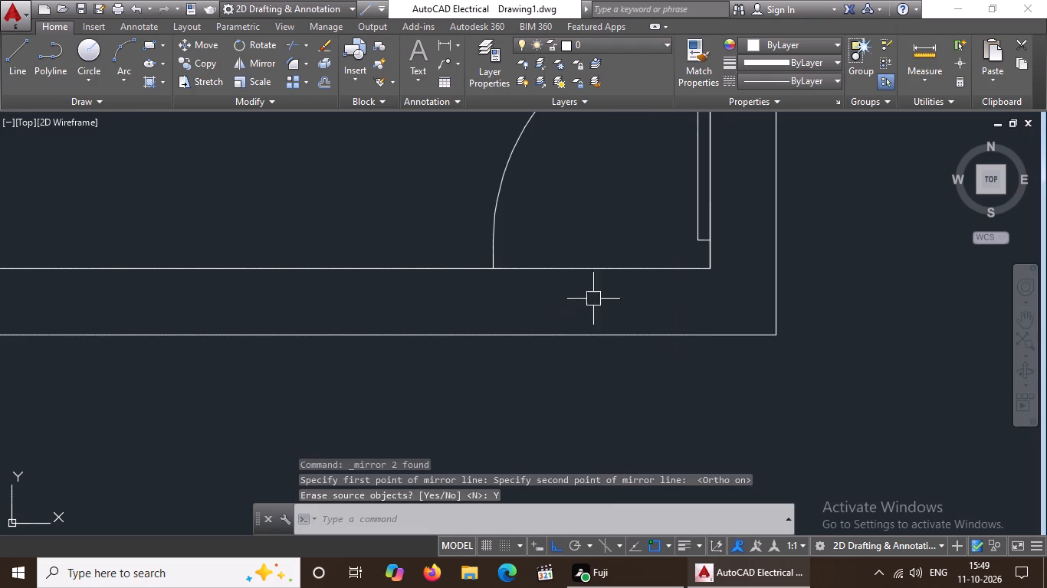
pyautogui.scroll(-3, 652, 284)
pyautogui.press('Escape')
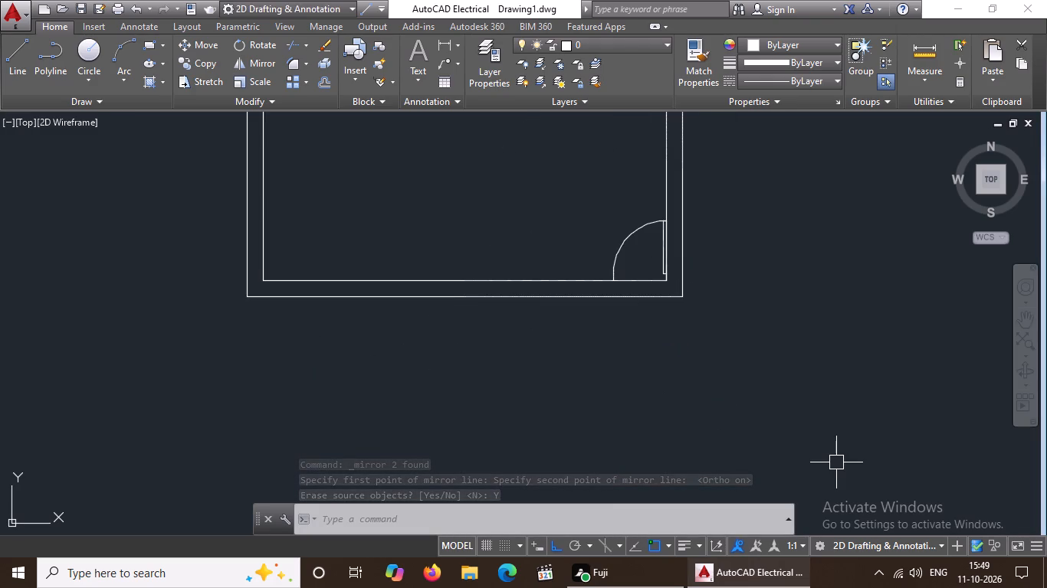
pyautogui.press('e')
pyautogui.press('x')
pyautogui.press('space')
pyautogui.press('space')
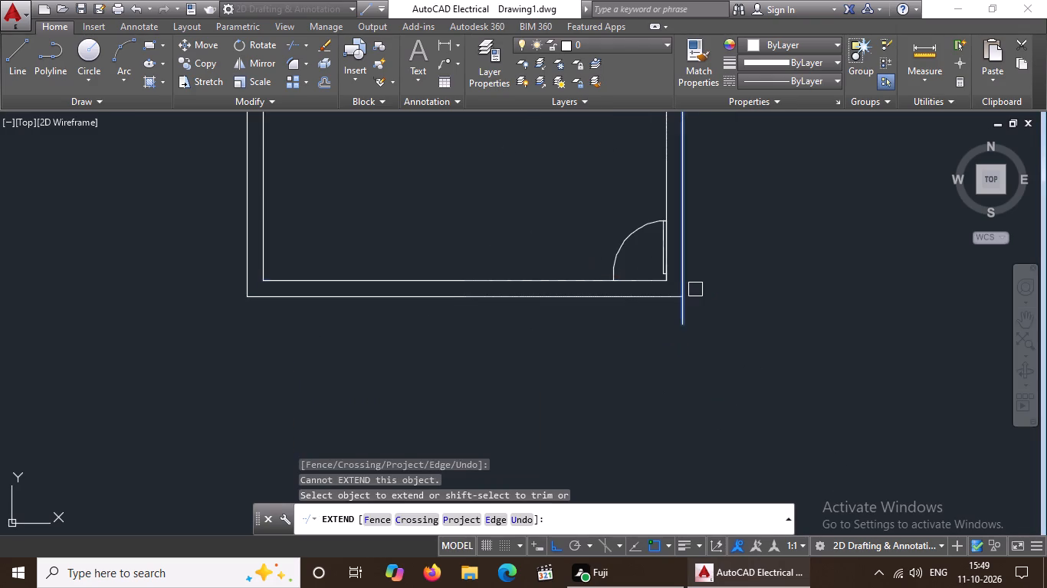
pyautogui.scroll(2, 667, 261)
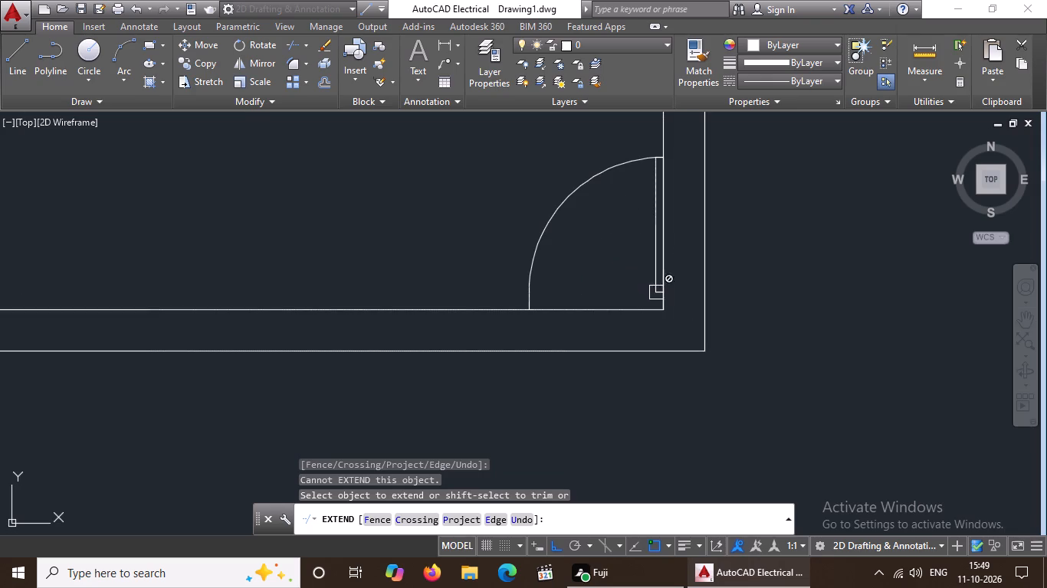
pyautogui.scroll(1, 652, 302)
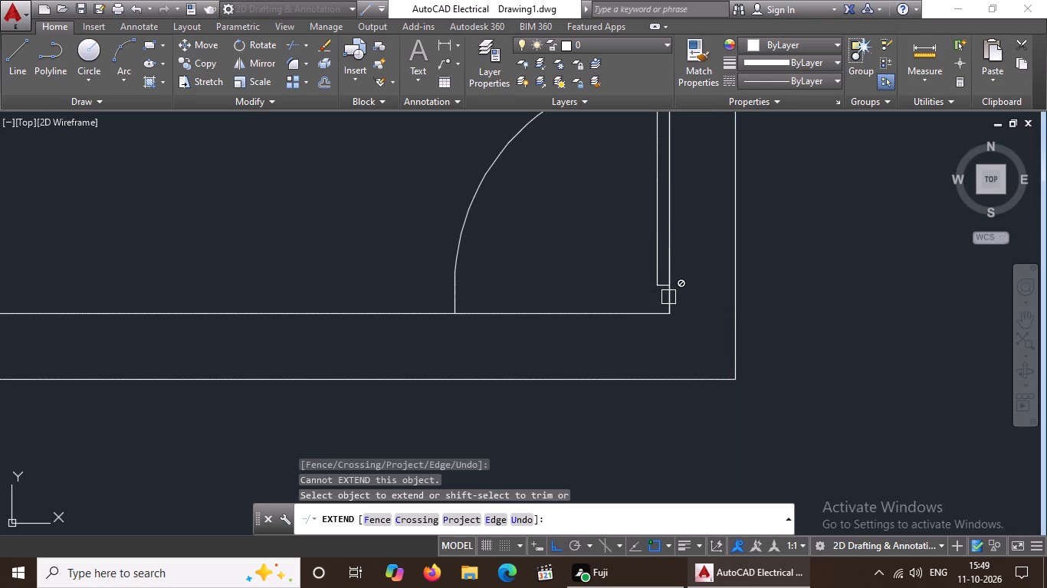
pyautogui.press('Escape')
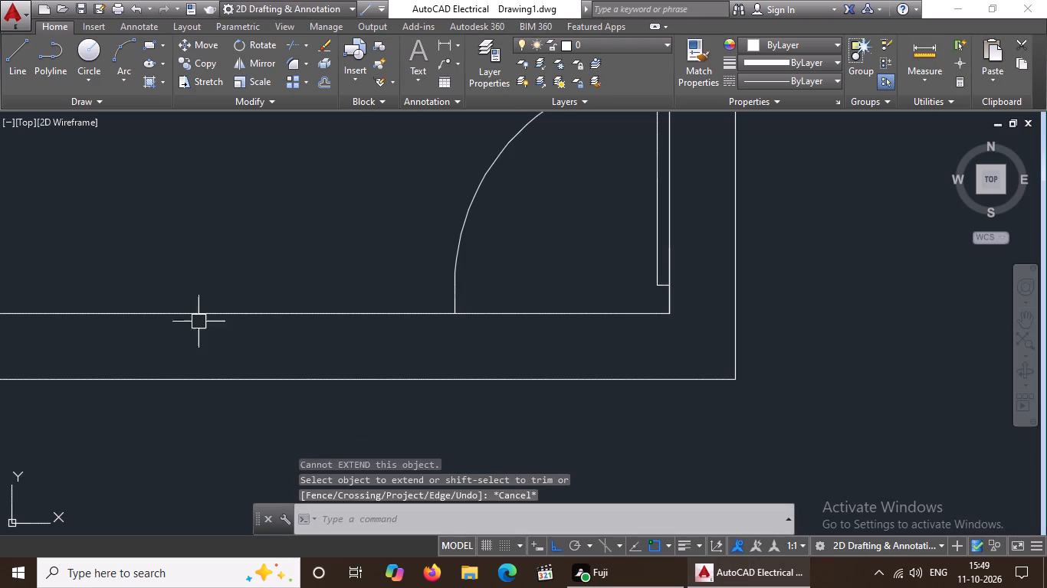
# Draw a vertical 9" jamb line down across the bottom wall from the free end of the new door's swing arc.
pyautogui.click(2, 66)
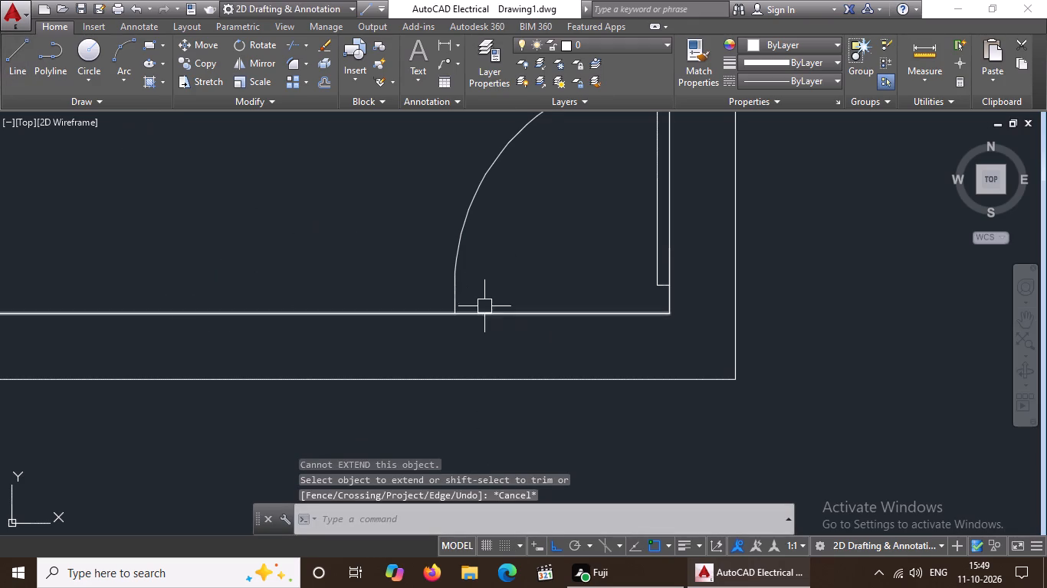
pyautogui.press('Escape')
pyautogui.click(13, 64)
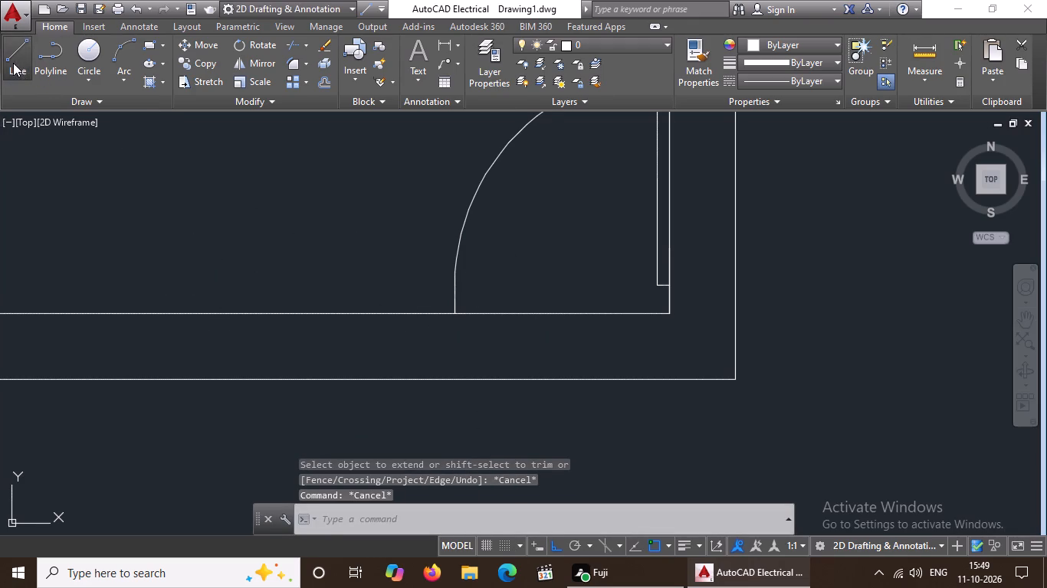
pyautogui.click(455, 313)
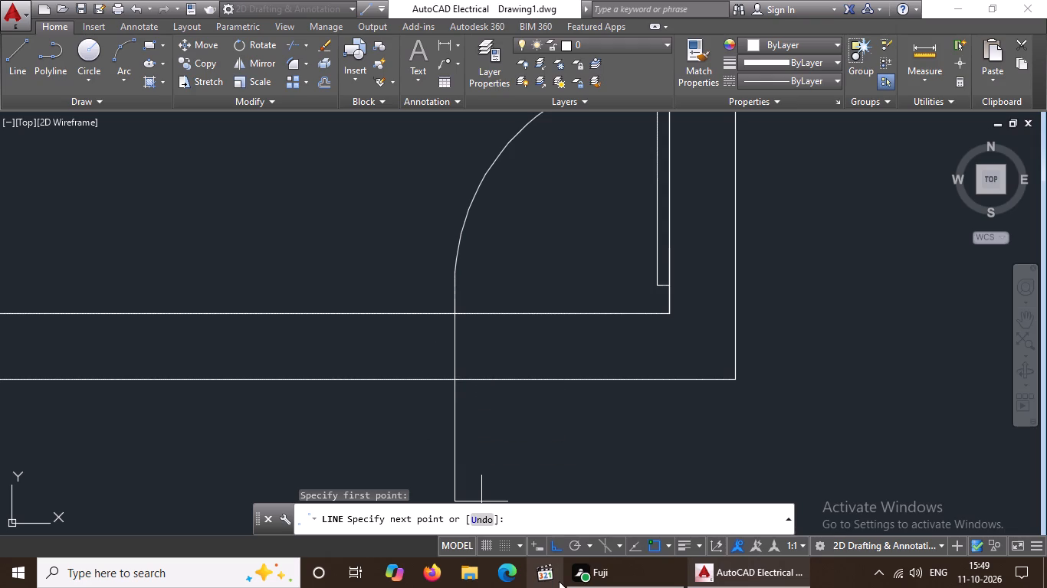
pyautogui.press('9')
pyautogui.hotkey('shift', '"')
pyautogui.press('Return')
pyautogui.press('Return')
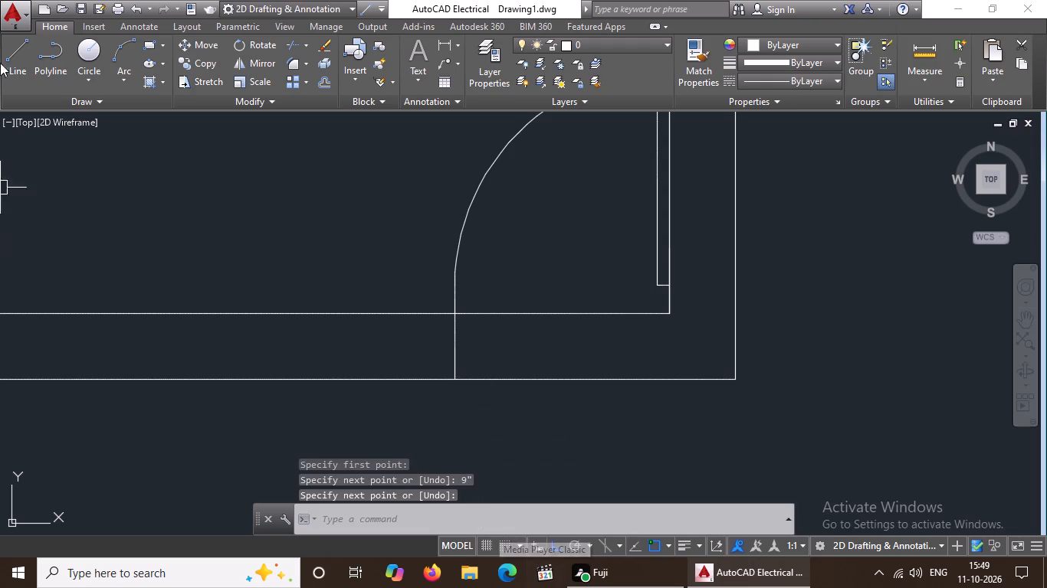
# Draw a second vertical 9" jamb line down across the bottom wall from the large room's inner lower-right corner.
pyautogui.moveTo(5, 67); pyautogui.dragTo(36, 80)
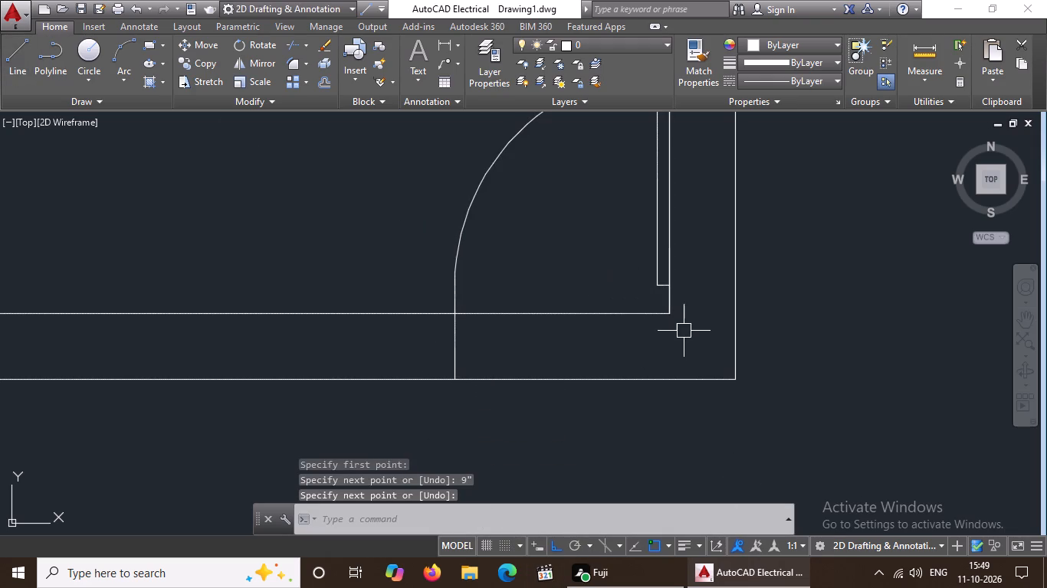
pyautogui.click(17, 61)
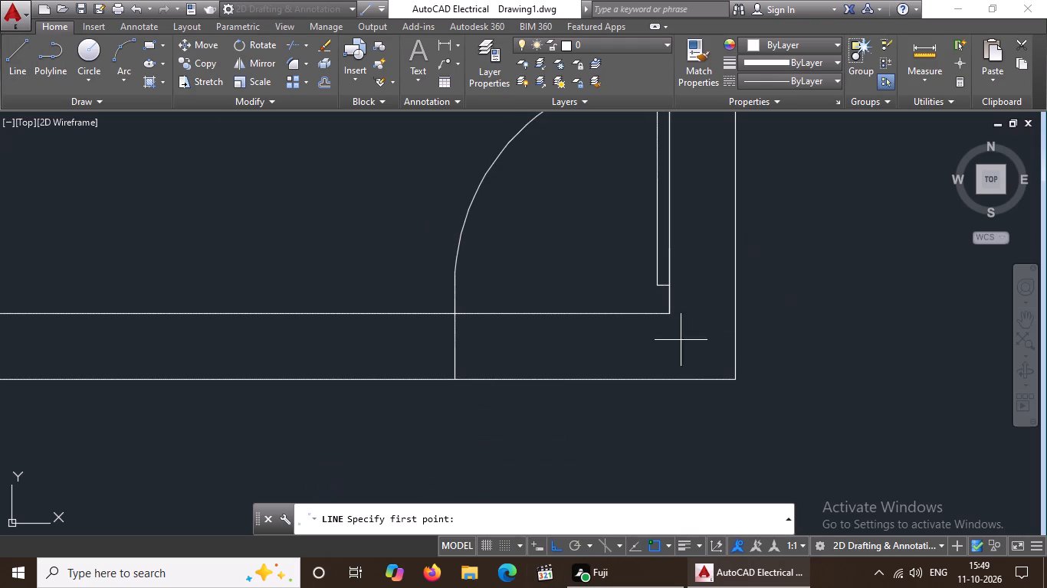
pyautogui.click(671, 312)
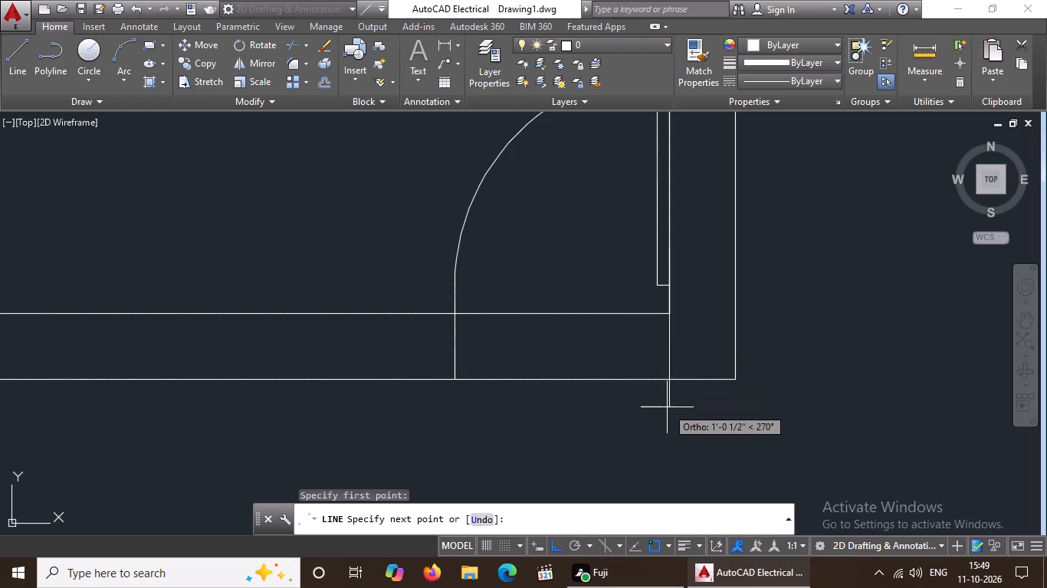
pyautogui.press('9')
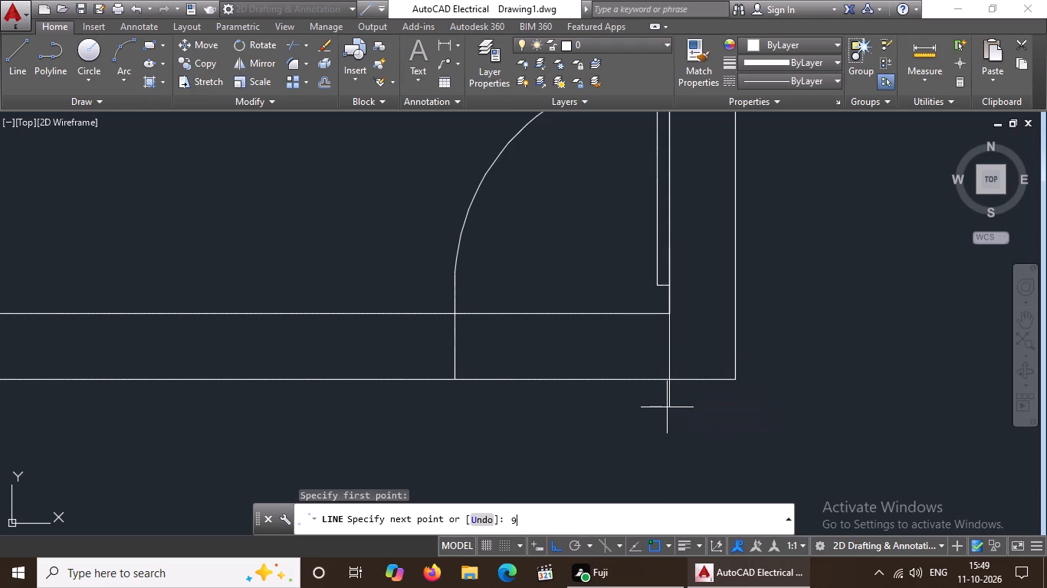
pyautogui.hotkey('shift', '"')
pyautogui.press('Return')
pyautogui.press('Return')
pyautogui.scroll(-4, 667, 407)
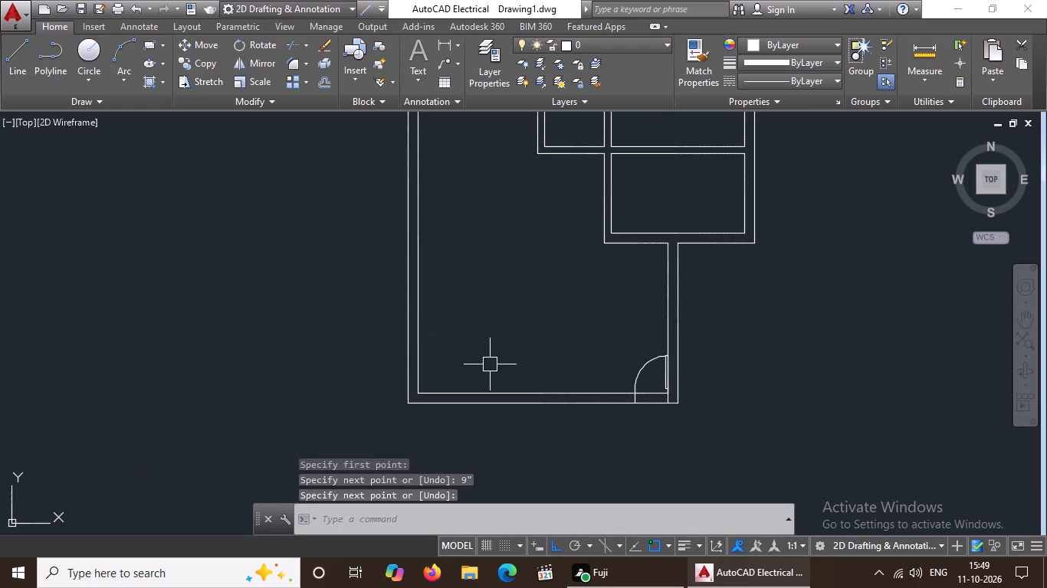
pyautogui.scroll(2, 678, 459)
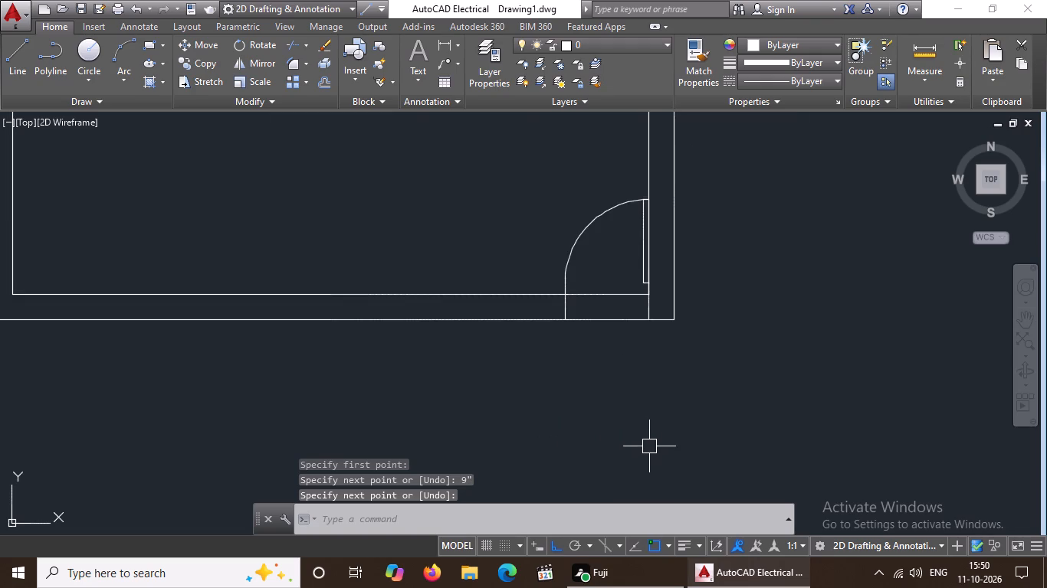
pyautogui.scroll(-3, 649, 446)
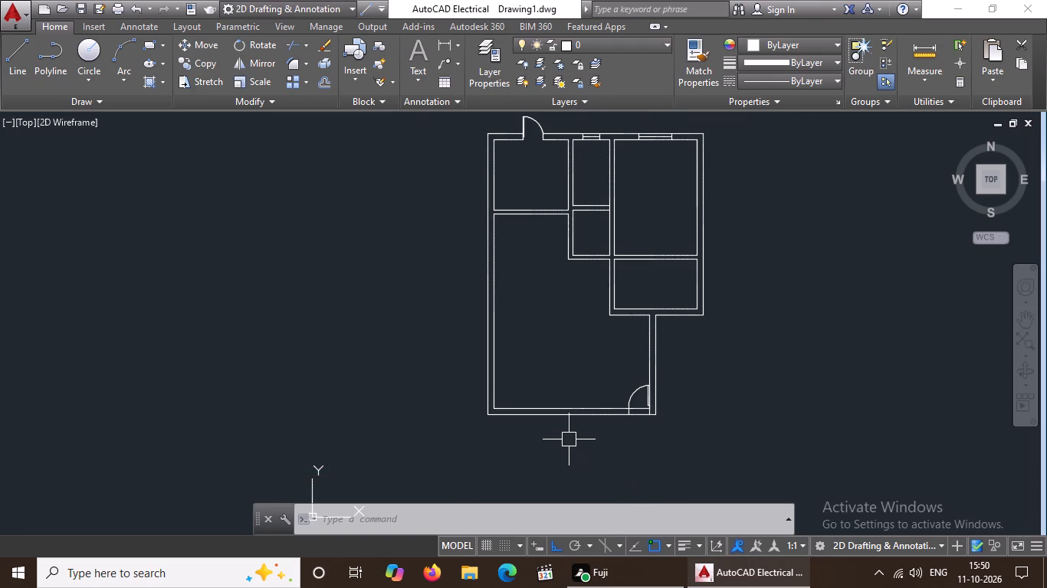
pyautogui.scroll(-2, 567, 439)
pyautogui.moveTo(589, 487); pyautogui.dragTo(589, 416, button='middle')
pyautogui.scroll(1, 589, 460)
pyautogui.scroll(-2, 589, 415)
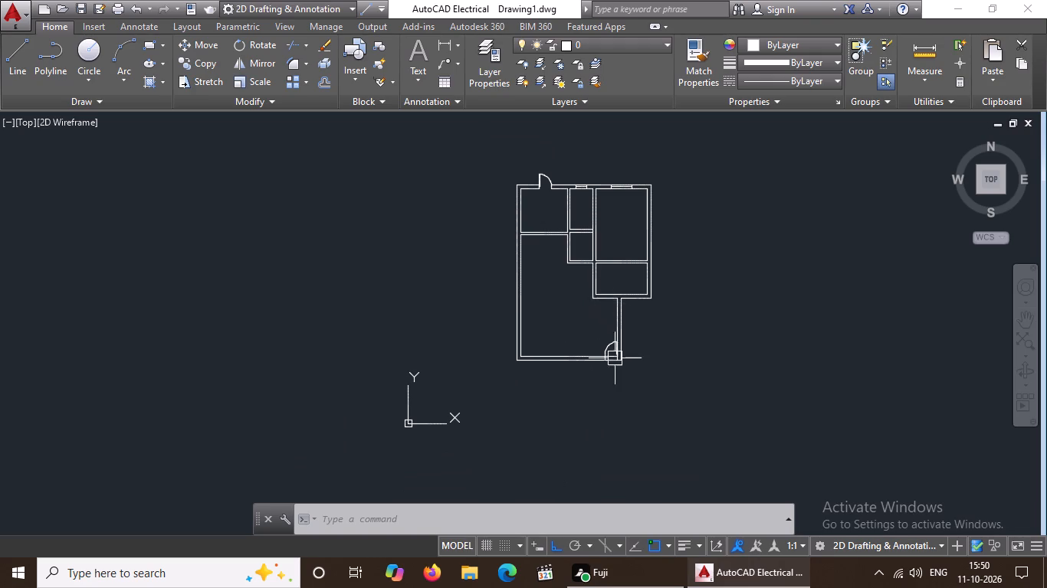
# Trim the bottom wall's inner and outer lines between the two jamb lines to open the doorway.
pyautogui.scroll(2, 615, 369)
pyautogui.press('Escape')
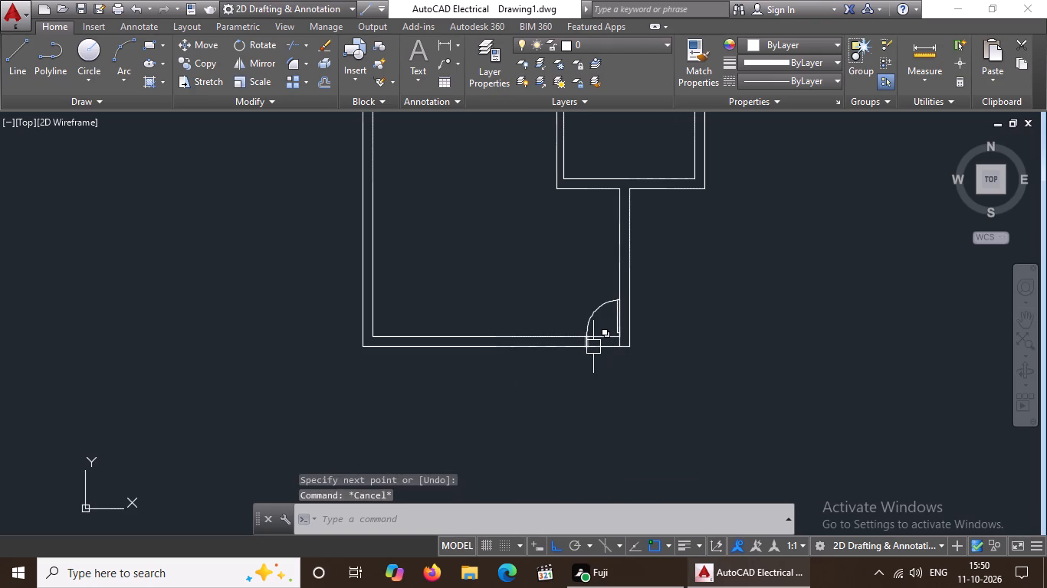
pyautogui.write('TR')
pyautogui.press('space')
pyautogui.press('space')
pyautogui.scroll(4, 607, 318)
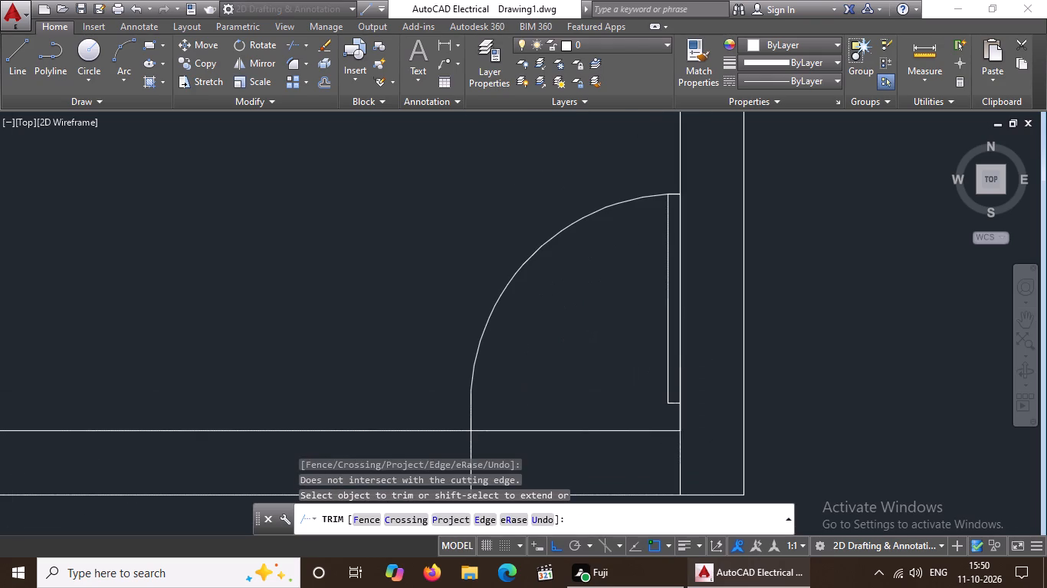
pyautogui.click(579, 433)
pyautogui.scroll(-3, 594, 417)
pyautogui.scroll(2, 594, 421)
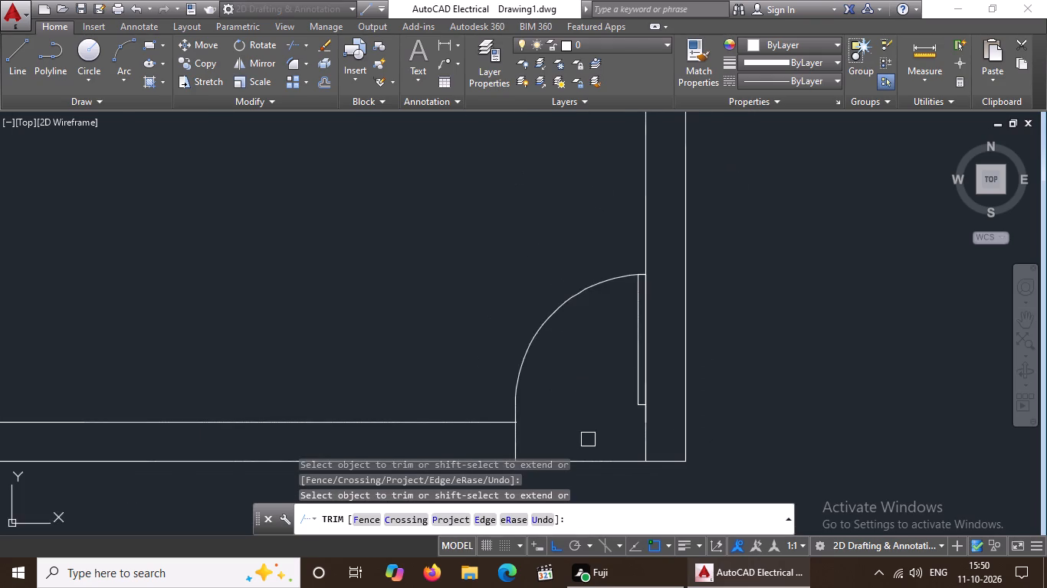
pyautogui.scroll(-2, 590, 436)
pyautogui.scroll(3, 573, 450)
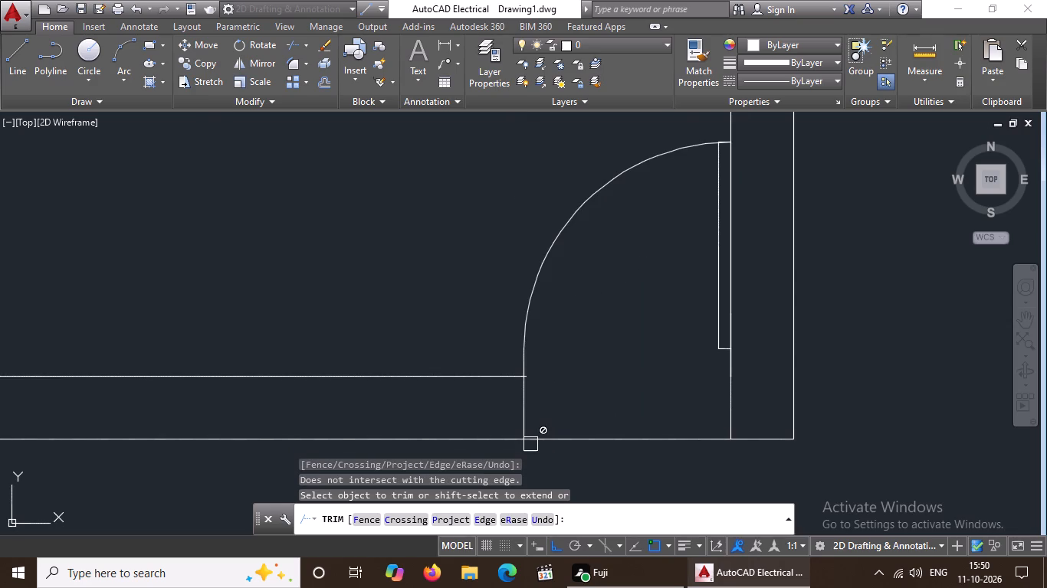
pyautogui.click(531, 441)
pyautogui.click(704, 437)
pyautogui.scroll(-4, 705, 438)
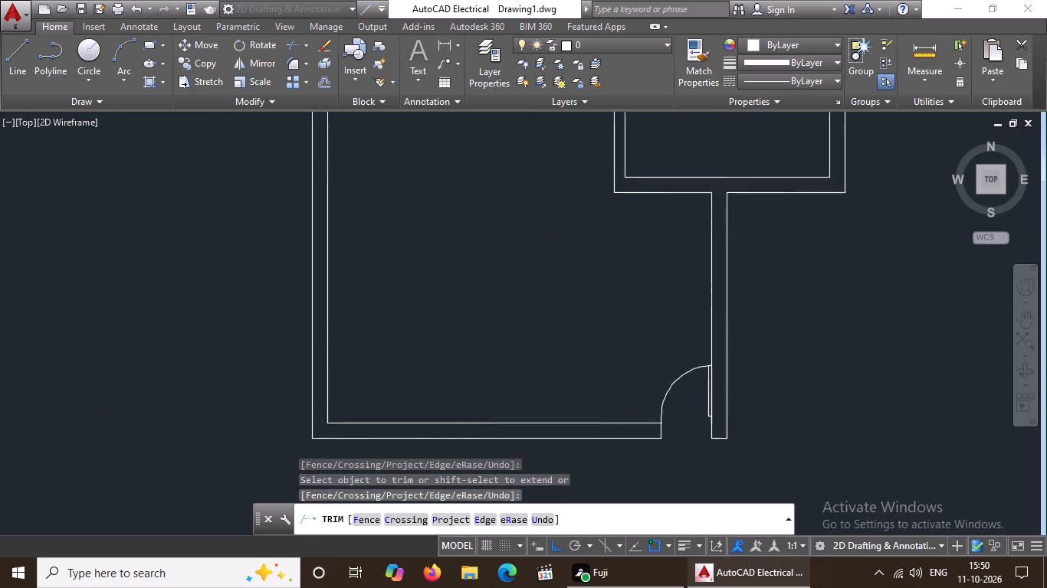
pyautogui.press('Escape')
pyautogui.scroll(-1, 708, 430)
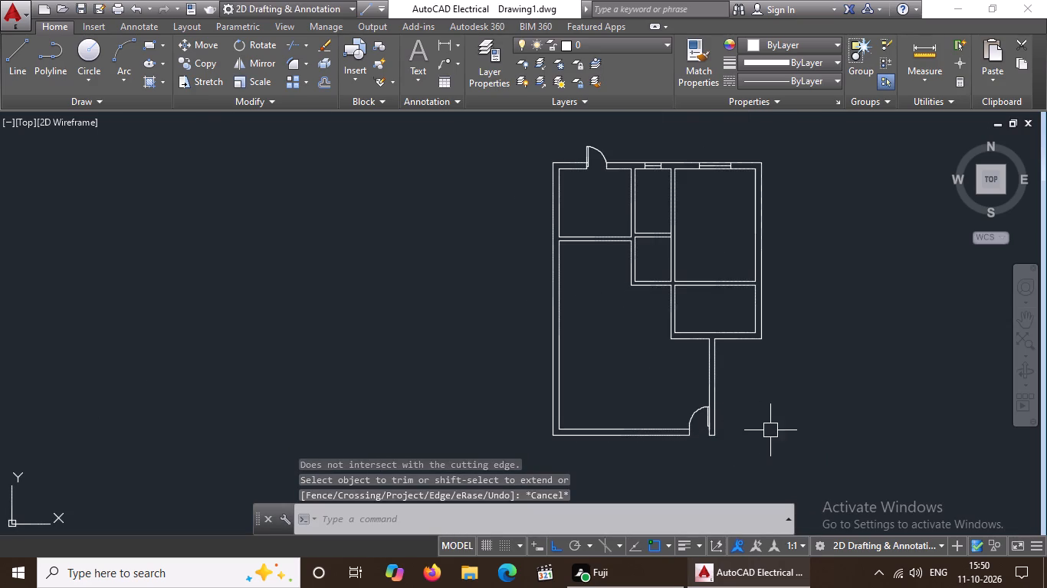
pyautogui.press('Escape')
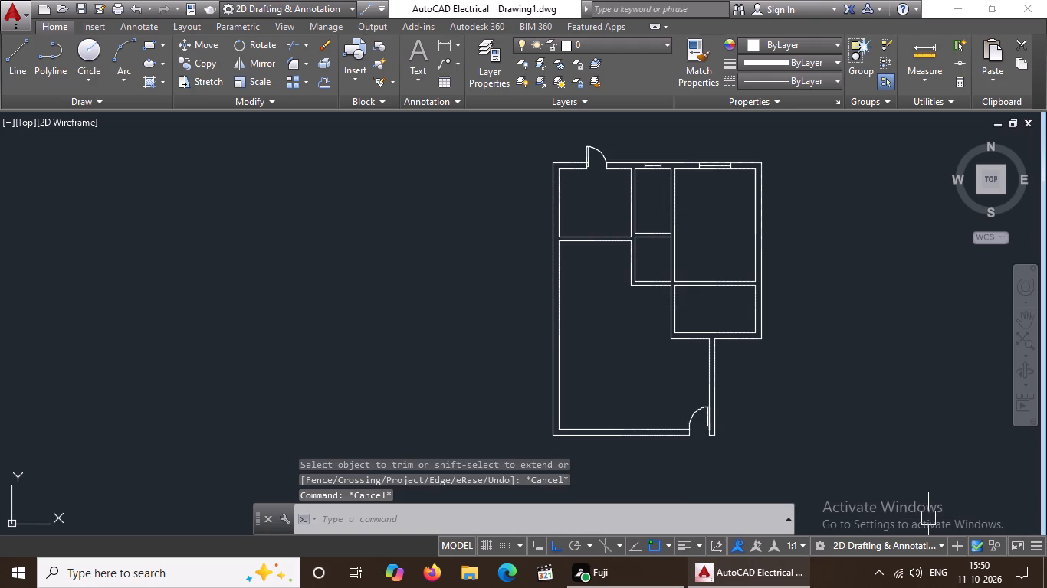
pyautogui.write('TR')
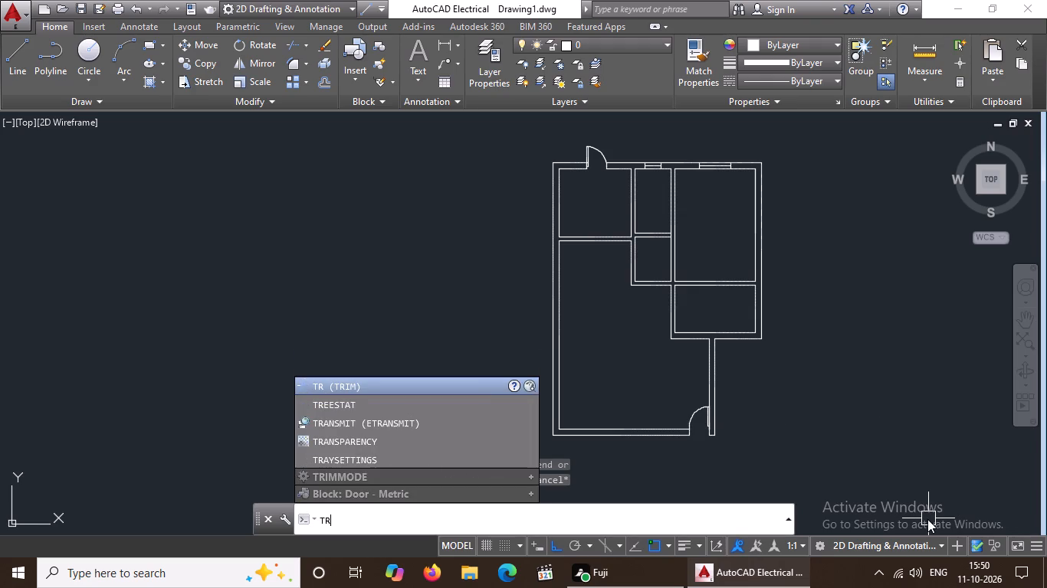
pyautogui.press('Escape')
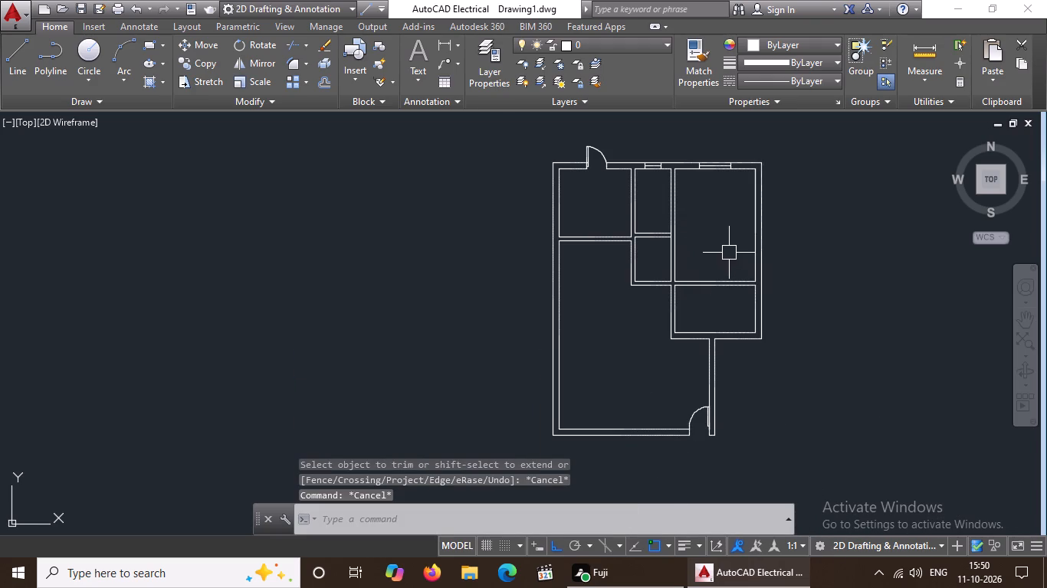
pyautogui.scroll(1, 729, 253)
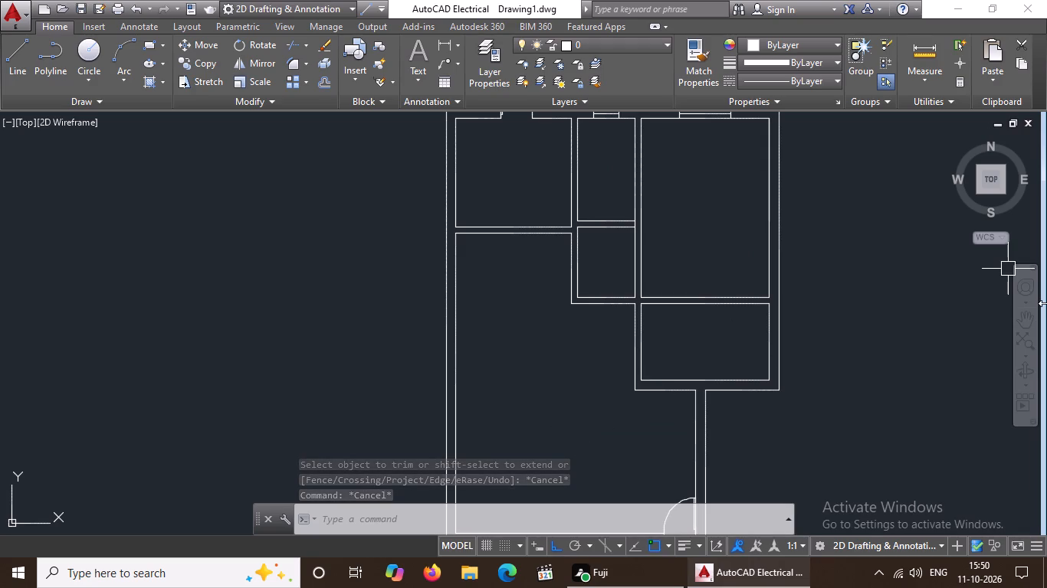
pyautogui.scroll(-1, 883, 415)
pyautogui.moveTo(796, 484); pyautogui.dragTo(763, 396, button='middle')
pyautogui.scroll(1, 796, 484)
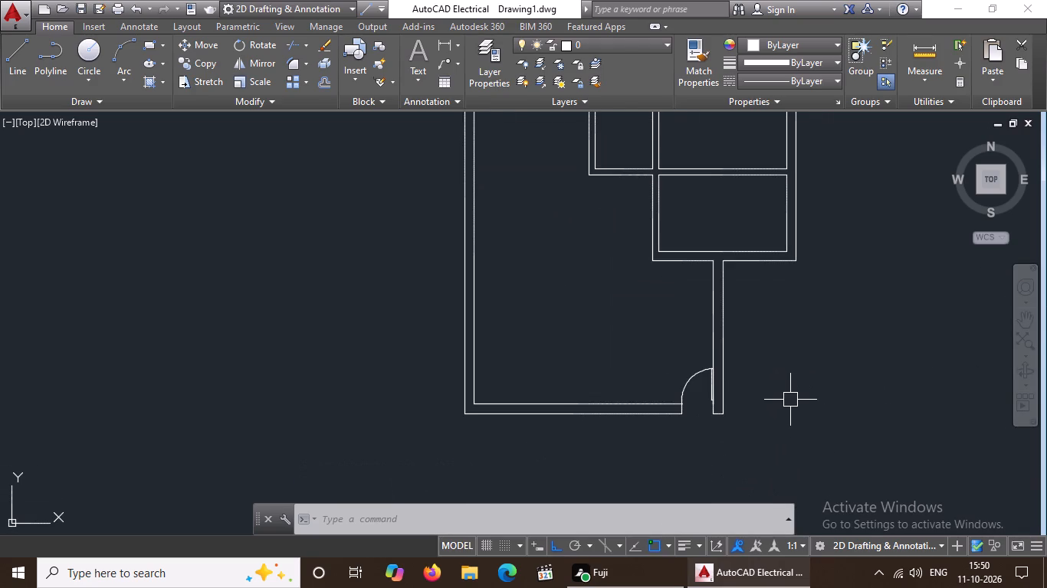
# Open the Tool Palettes.
pyautogui.write('TP')
pyautogui.press('space')
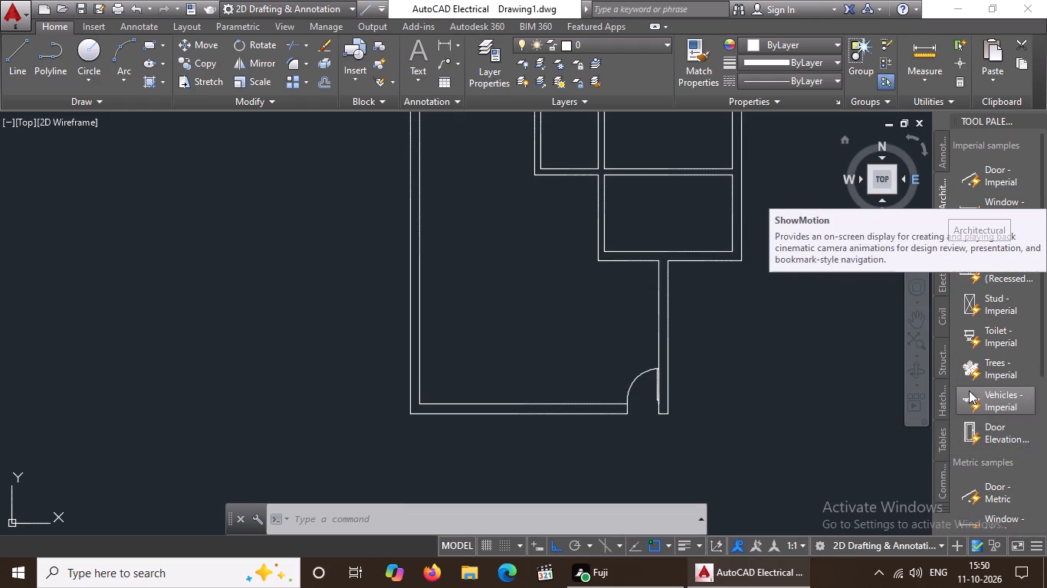
pyautogui.press('Escape')
# Open DesignCenter.
pyautogui.write('DC')
pyautogui.press('space')
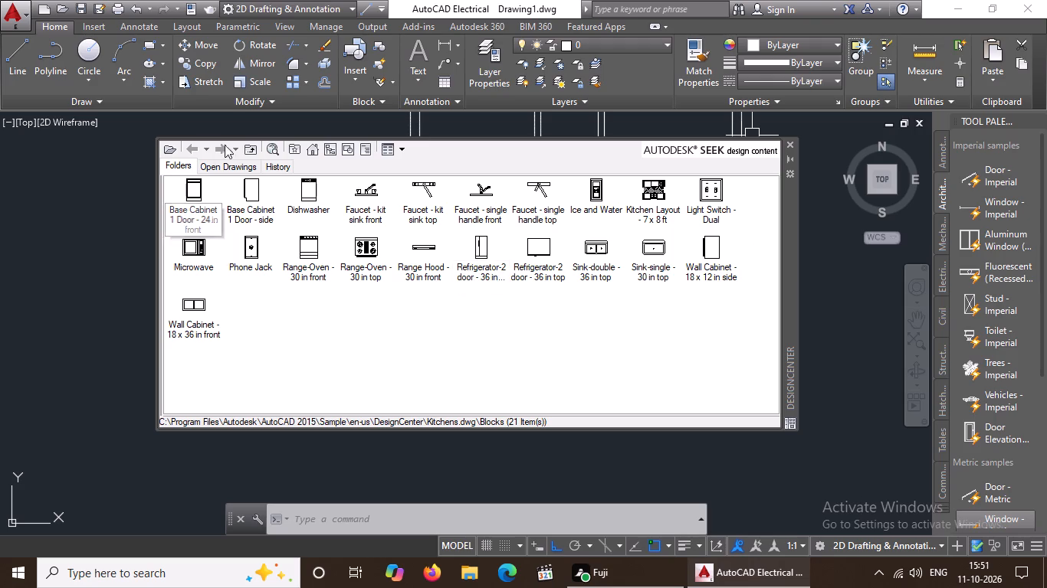
# Examine the blocks of the Plant Process.dwg sample drawing, and go back to the Kitchens.dwg blocks.
pyautogui.doubleClick(315, 147)
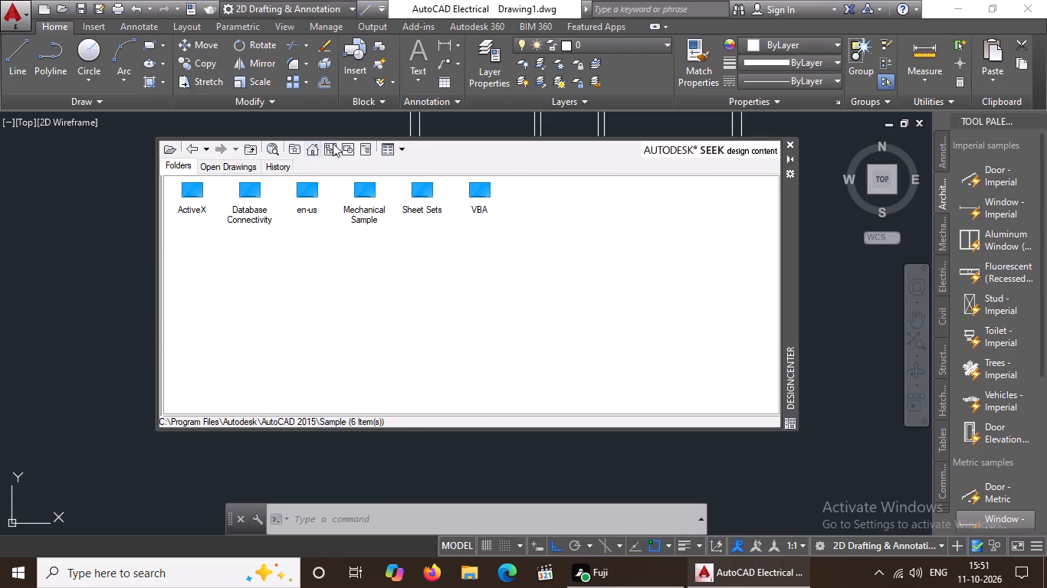
pyautogui.doubleClick(300, 200)
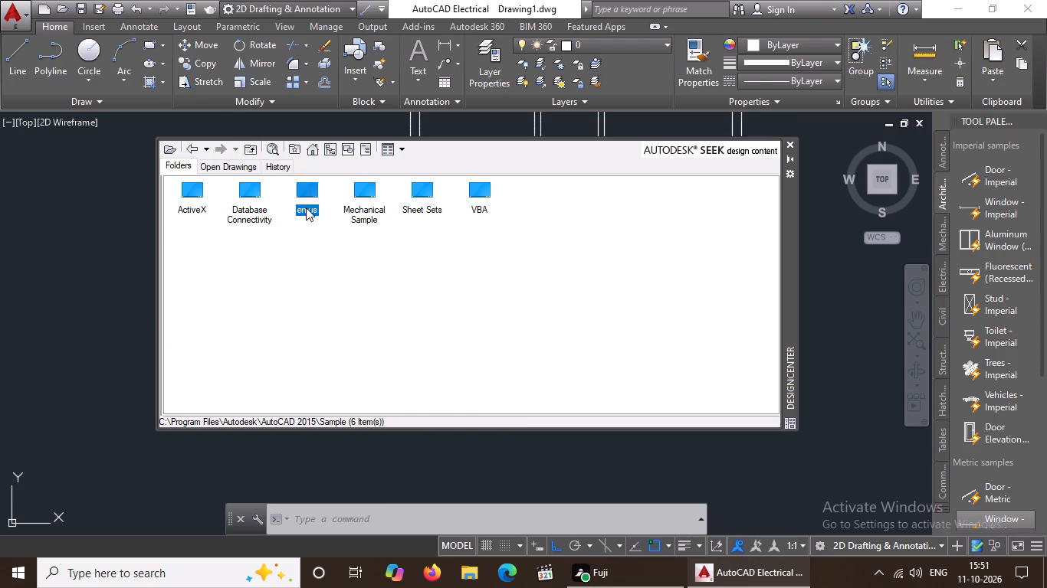
pyautogui.doubleClick(308, 194)
pyautogui.doubleClick(192, 197)
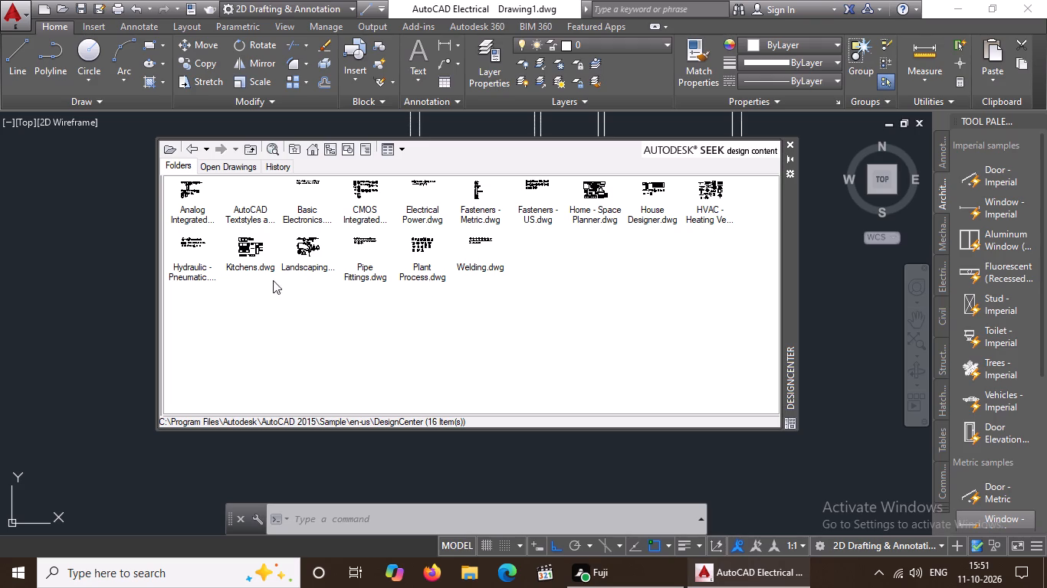
pyautogui.doubleClick(428, 262)
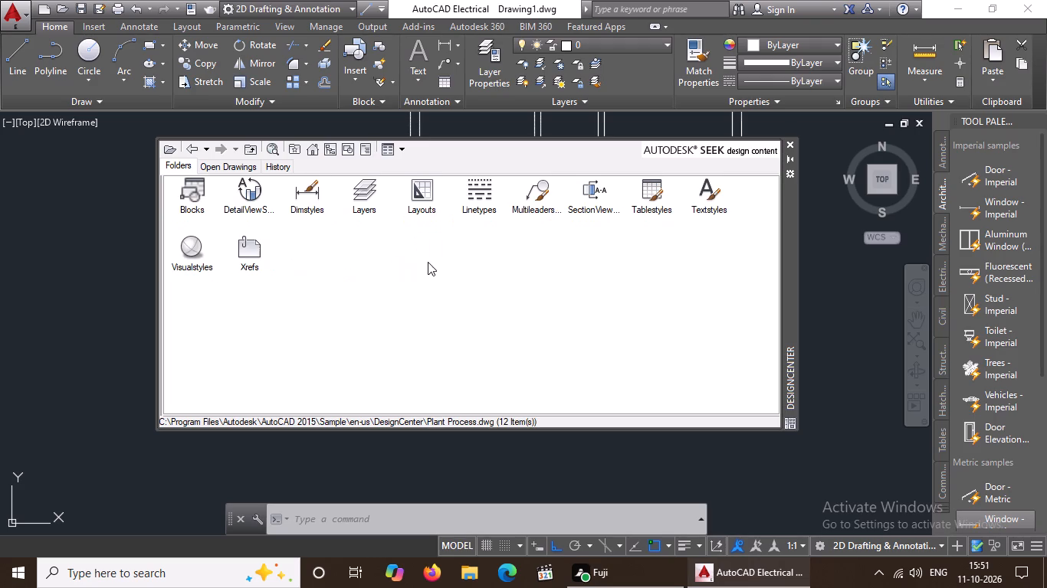
pyautogui.doubleClick(186, 201)
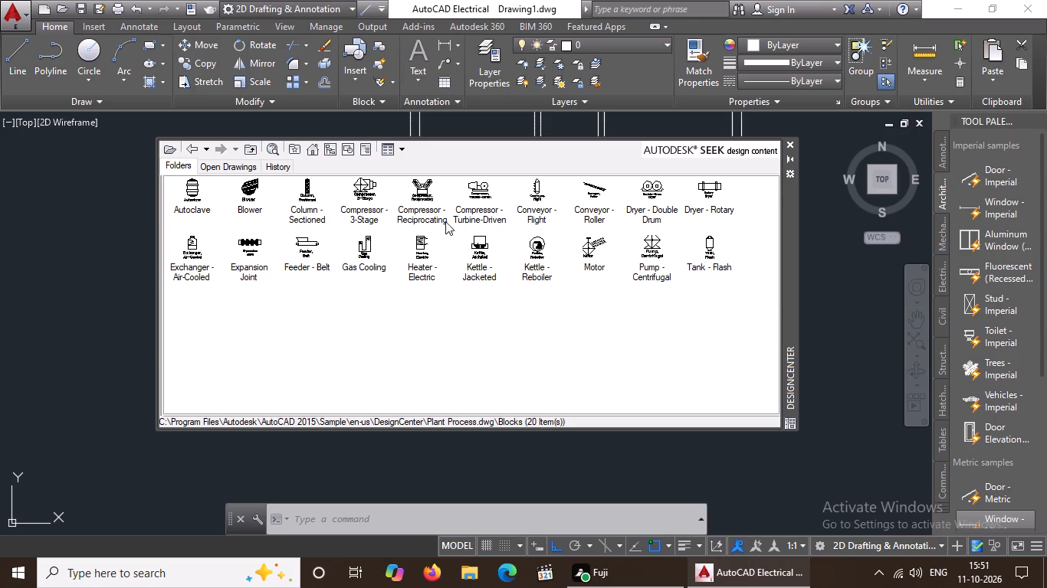
pyautogui.click(189, 145)
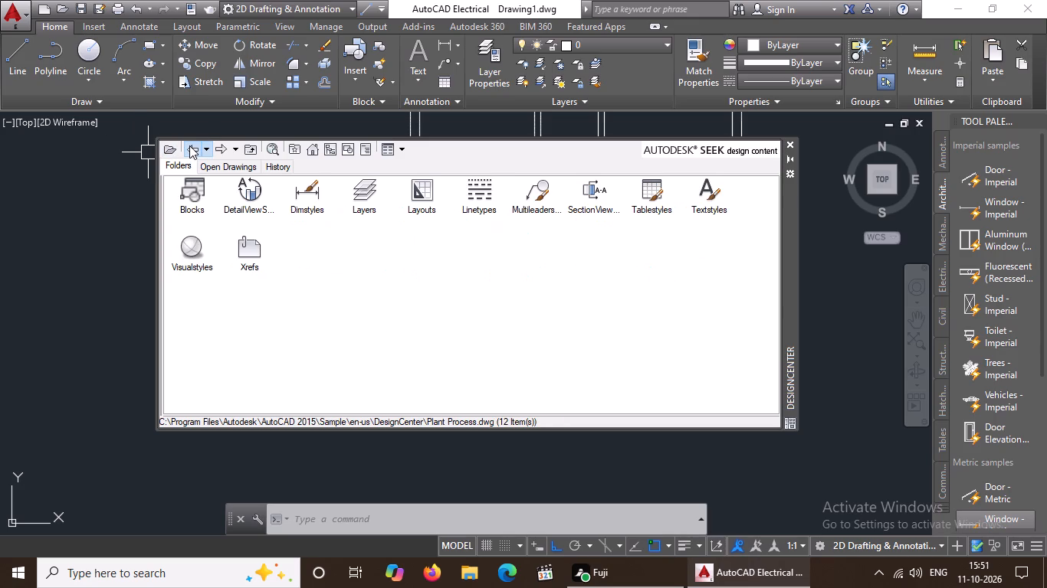
pyautogui.click(189, 145)
pyautogui.click(192, 153)
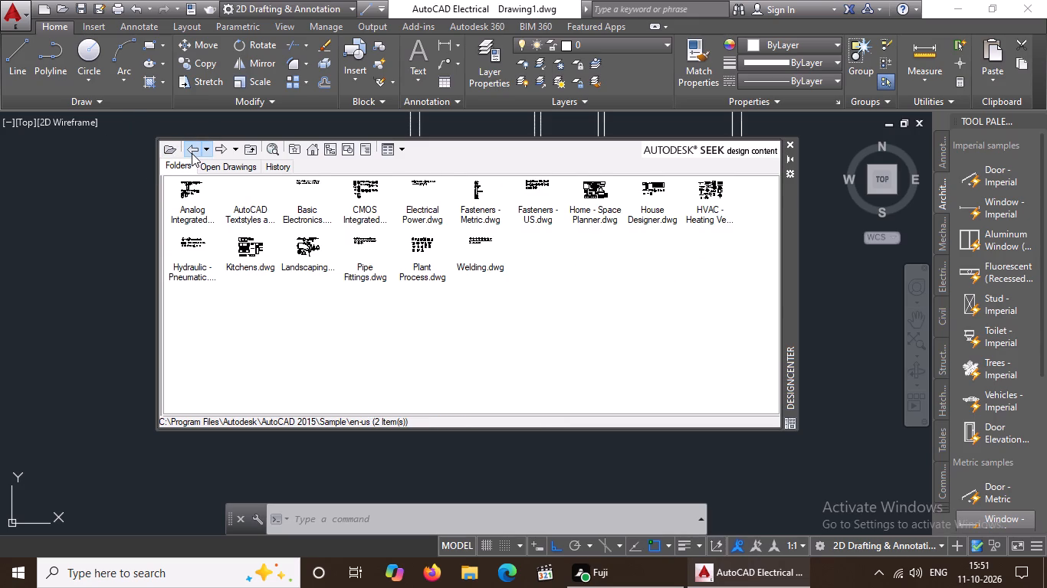
pyautogui.click(192, 153)
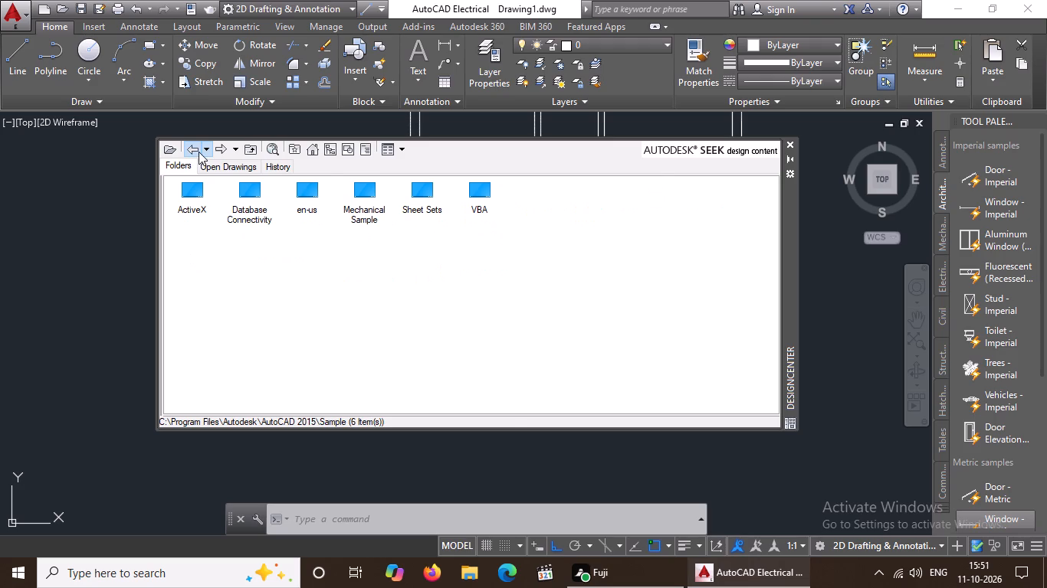
pyautogui.click(199, 152)
pyautogui.click(192, 152)
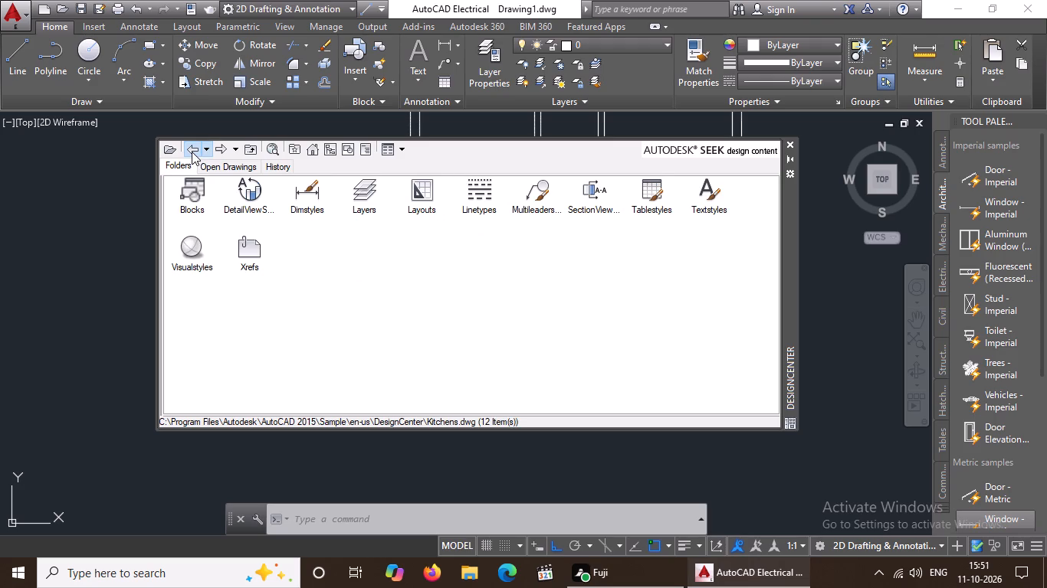
pyautogui.click(192, 150)
pyautogui.doubleClick(192, 150)
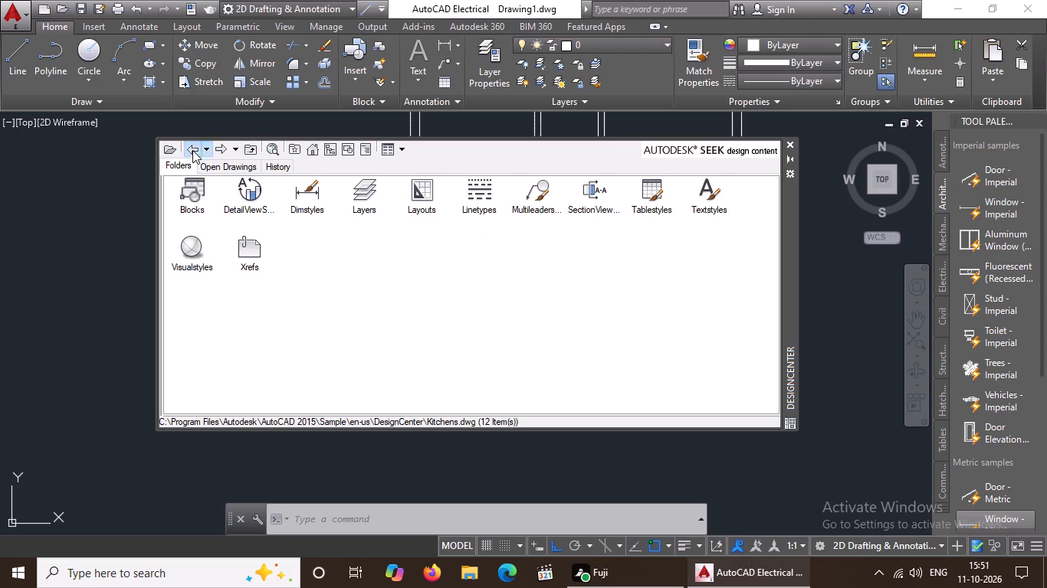
pyautogui.click(192, 150)
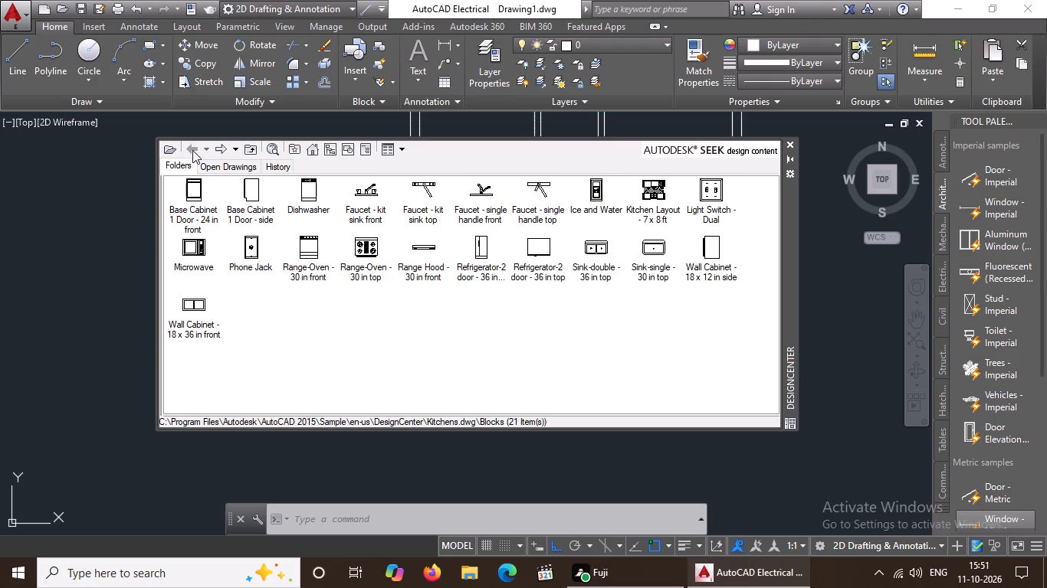
# Browse from the Sample home folder through en-us and DesignCenter to the blocks of Landscaping.dwg.
pyautogui.click(309, 152)
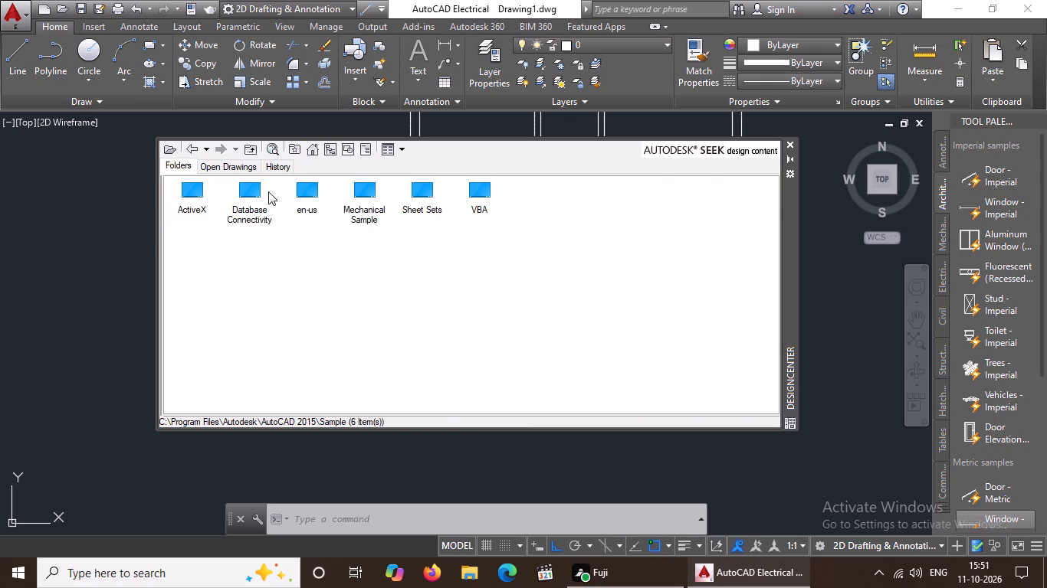
pyautogui.doubleClick(308, 201)
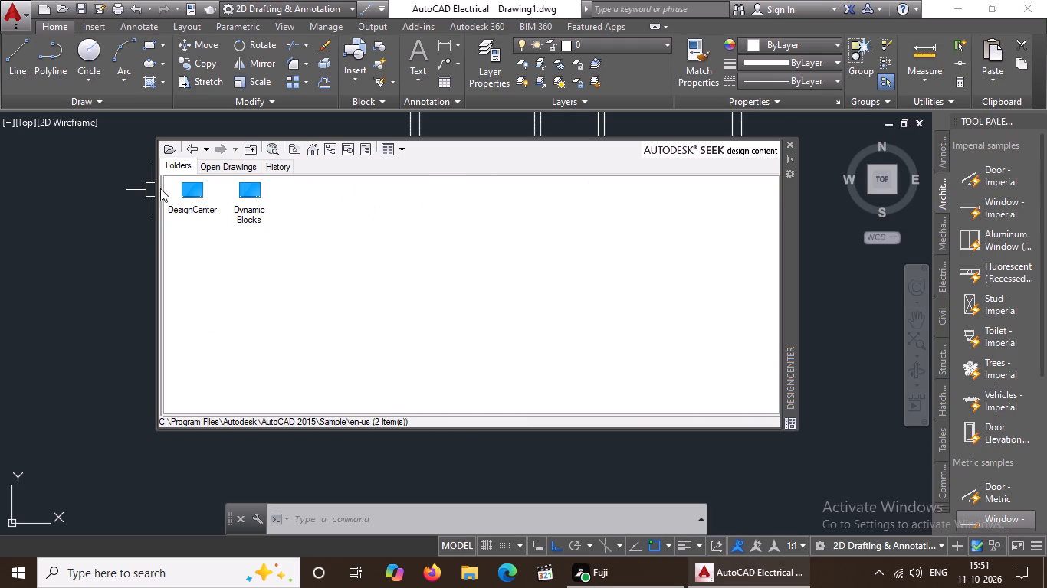
pyautogui.doubleClick(205, 199)
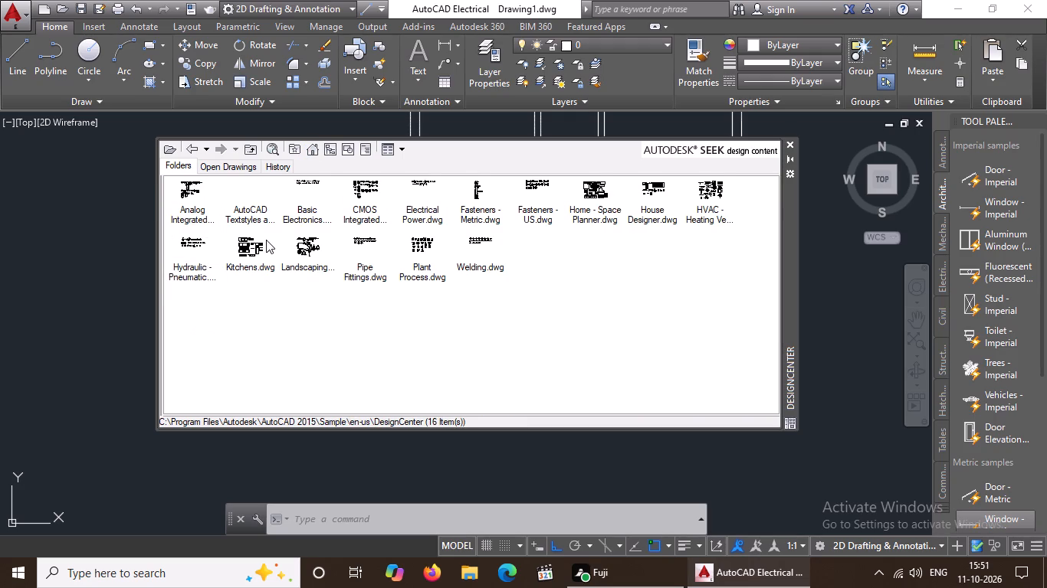
pyautogui.doubleClick(309, 251)
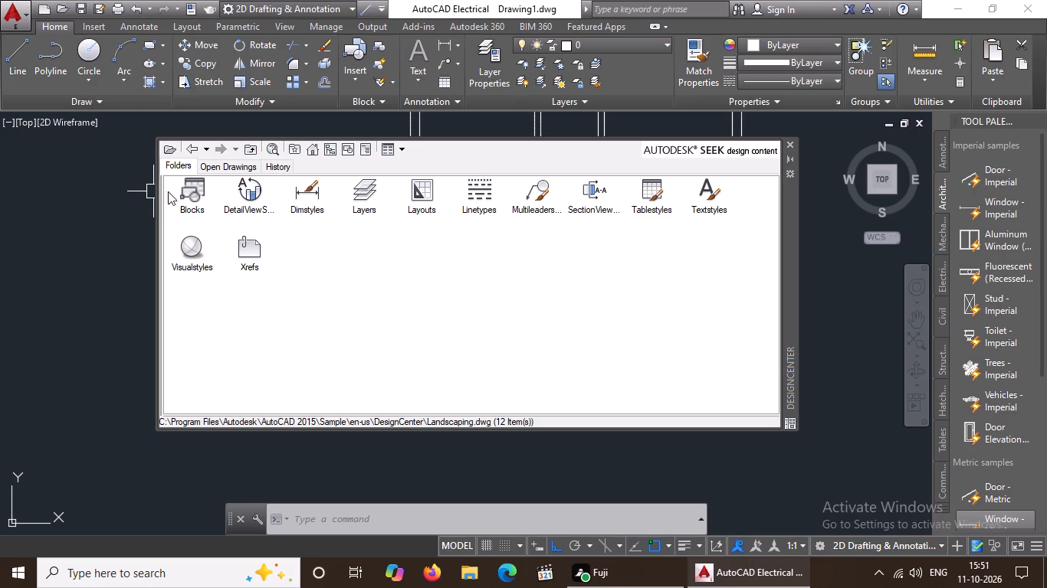
pyautogui.doubleClick(199, 206)
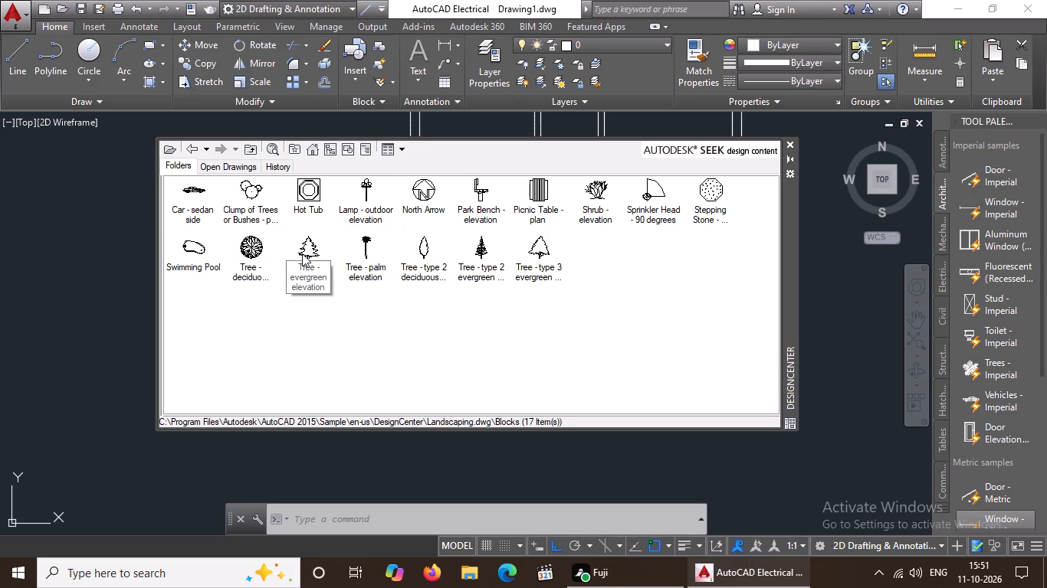
# Insert the Car - sedan side block at scale 1 in the empty area left of the floor plan.
pyautogui.click(189, 209)
pyautogui.doubleClick(192, 204)
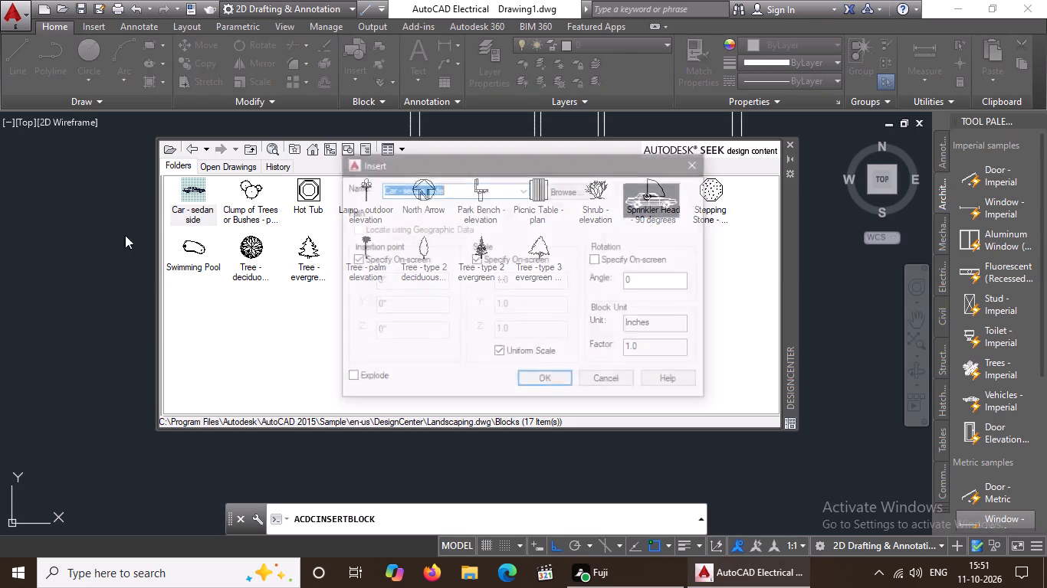
pyautogui.click(544, 380)
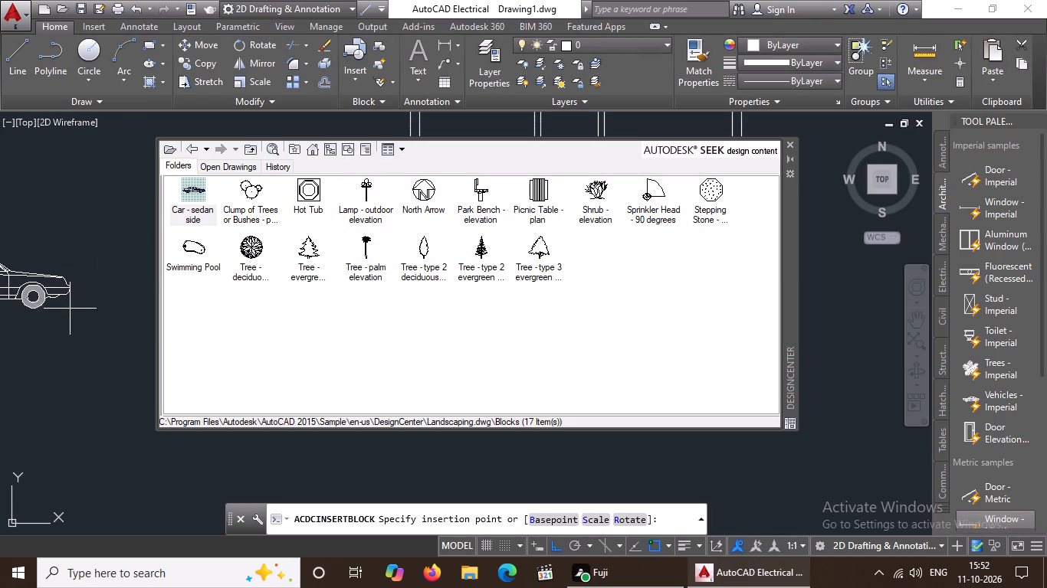
pyautogui.click(144, 309)
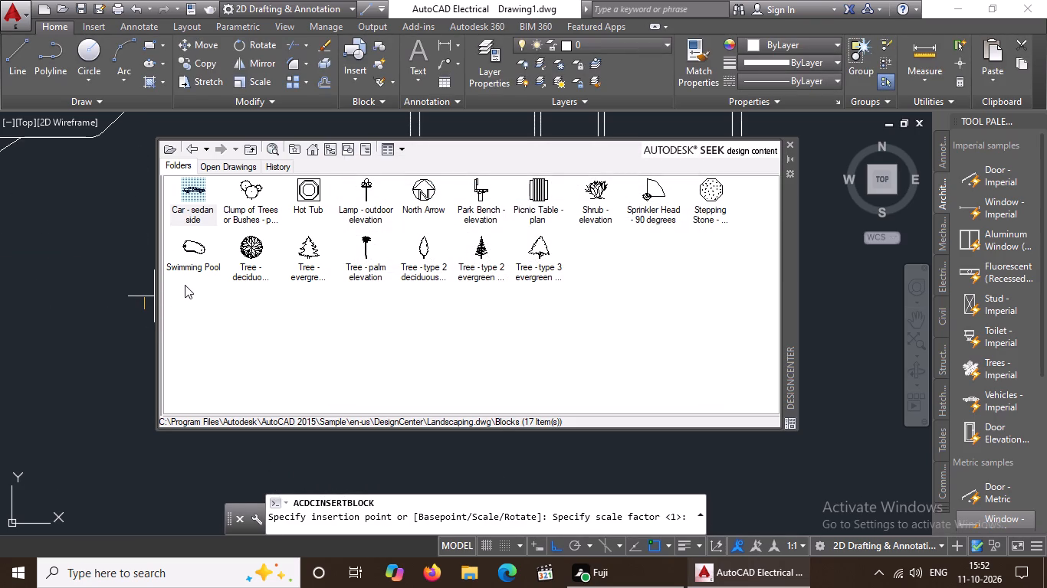
pyautogui.press('Return')
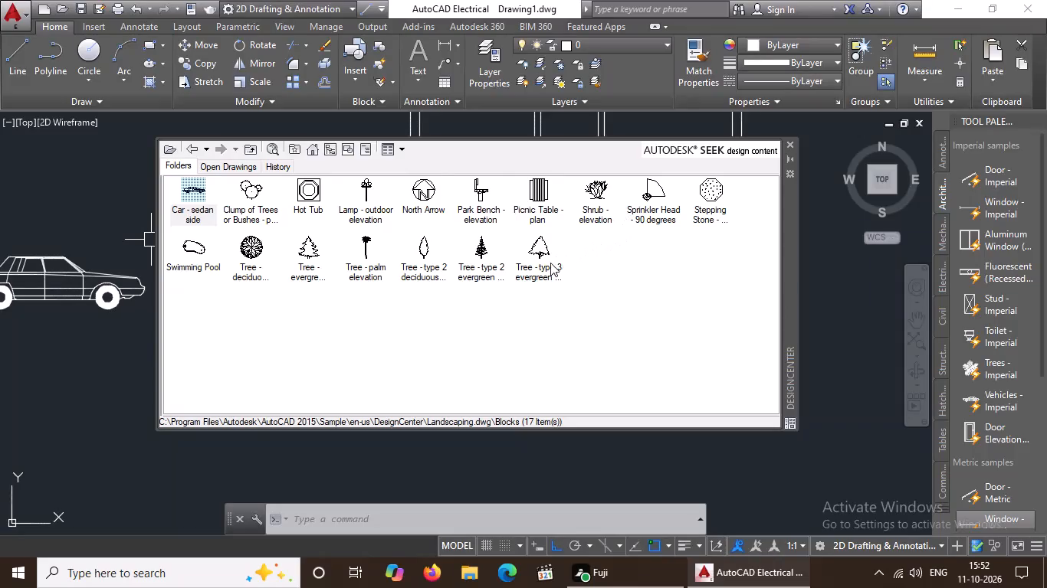
# Insert the Tree - type 2 evergreen block at scale 1, with its base just below the car.
pyautogui.doubleClick(478, 272)
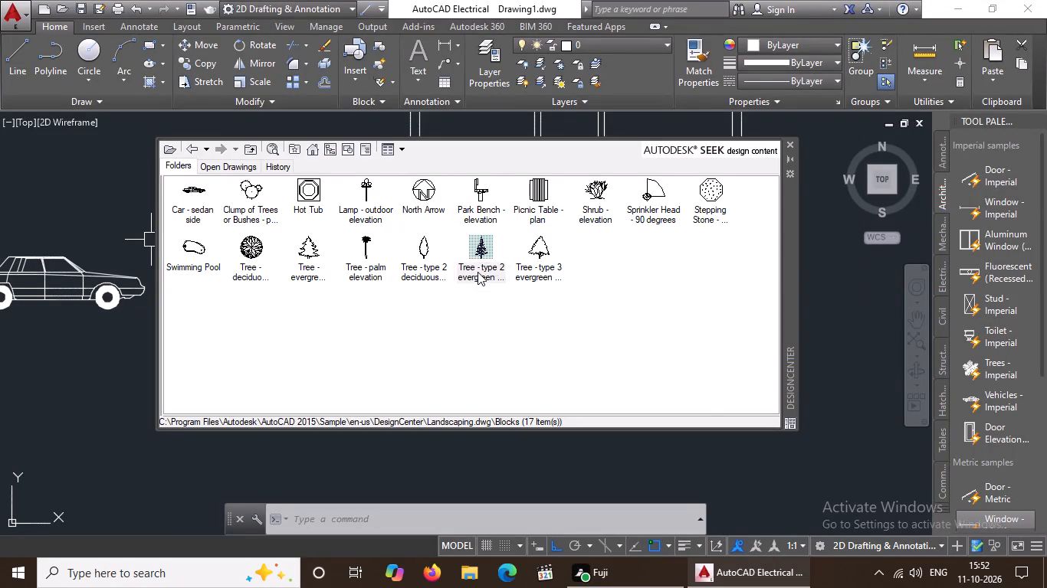
pyautogui.click(530, 373)
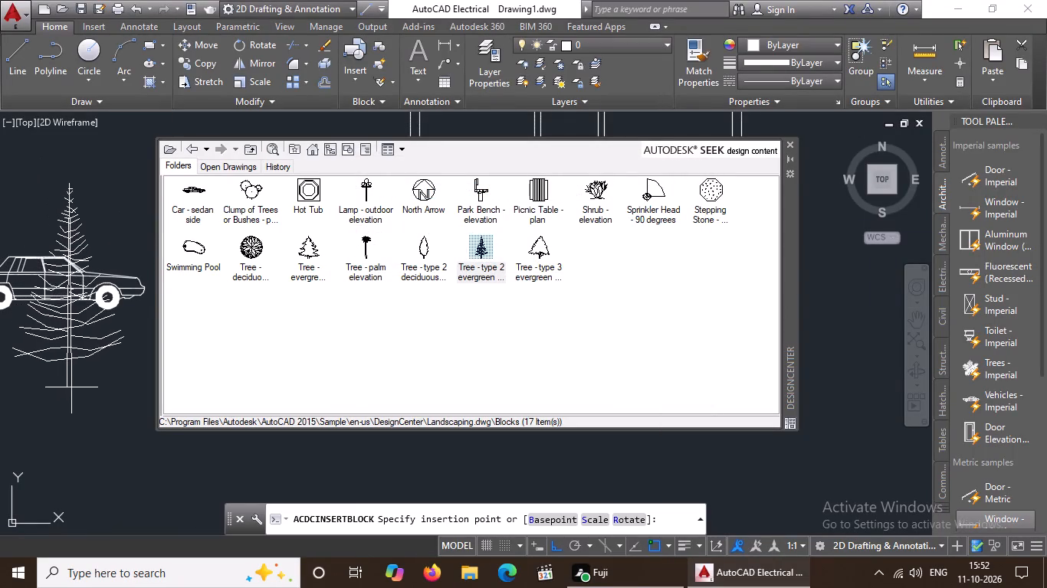
pyautogui.click(72, 387)
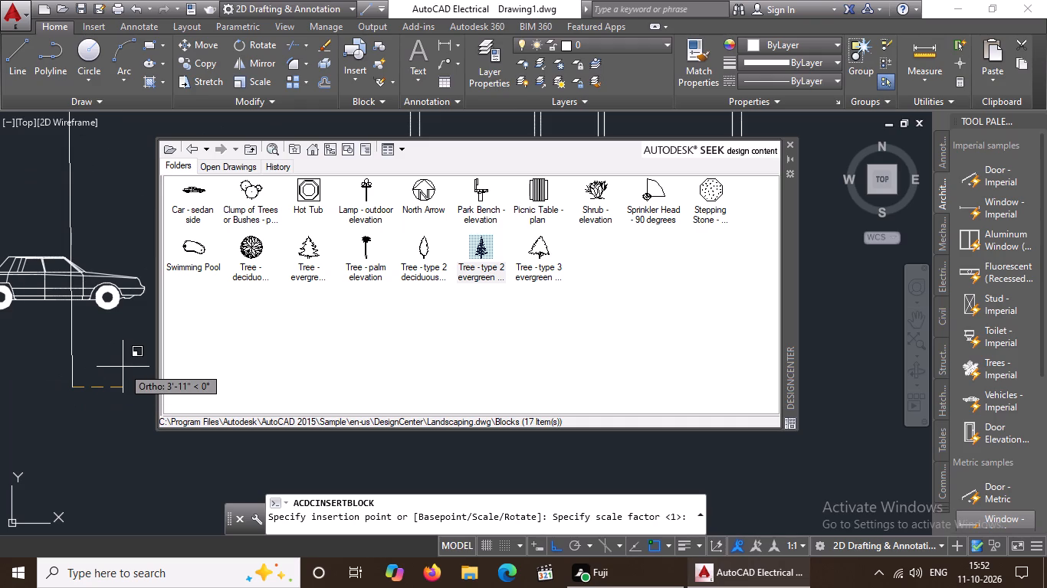
pyautogui.press('Return')
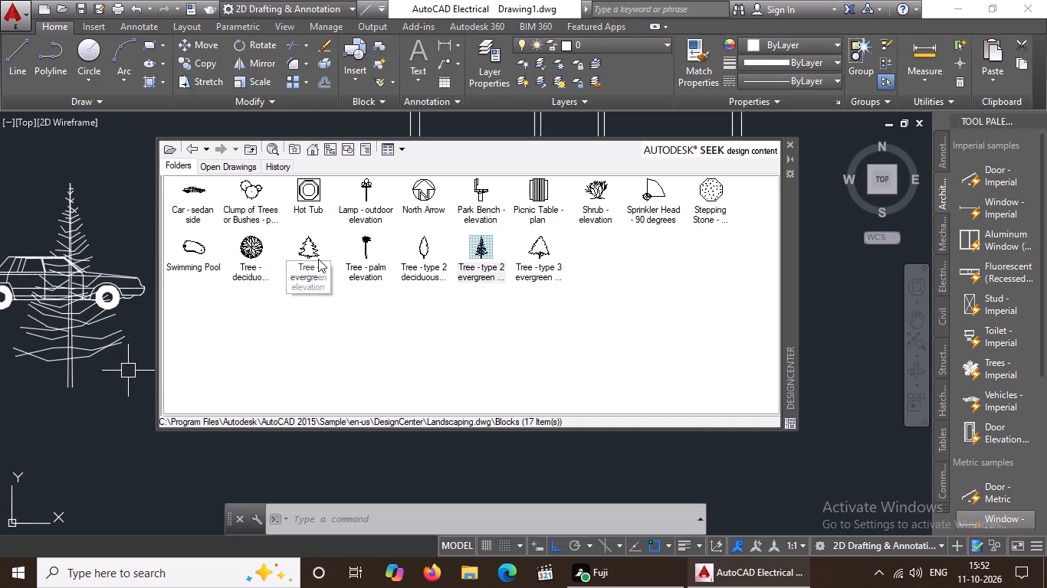
# Insert the Tree - evergreen elevation block at scale 1, slightly lower right of the type 2 evergreen's base.
pyautogui.doubleClick(318, 259)
pyautogui.click(556, 377)
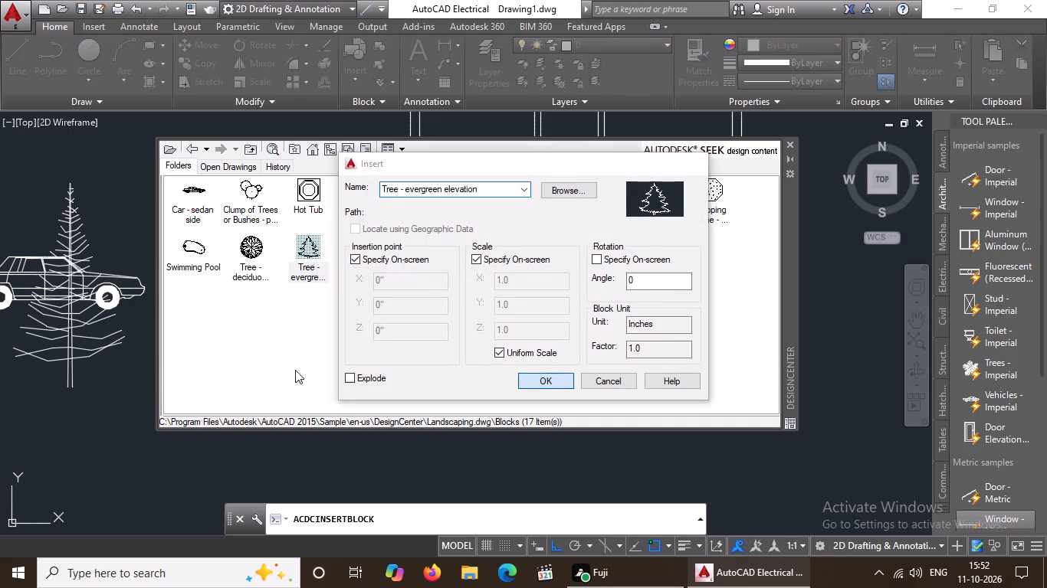
pyautogui.click(120, 410)
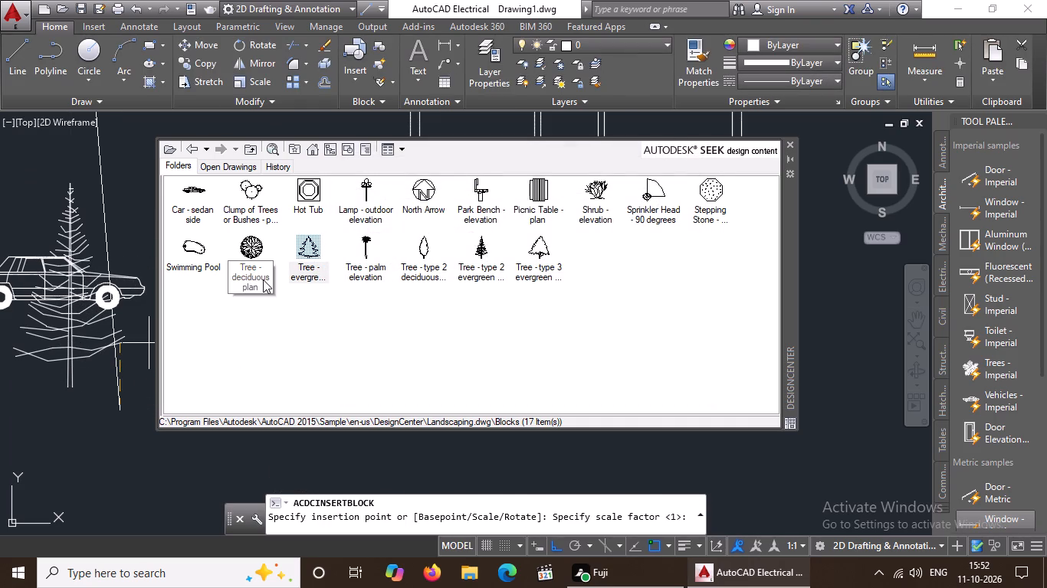
pyautogui.press('Return')
# Insert the Tree - deciduous plan block at scale 1 below the two evergreen trees, and close DesignCenter.
pyautogui.doubleClick(258, 266)
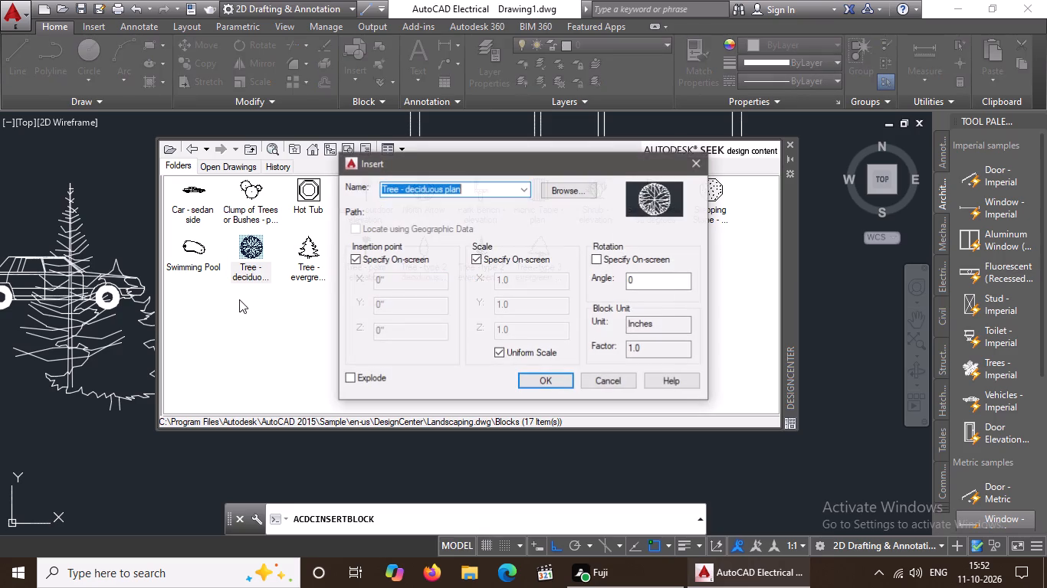
pyautogui.click(542, 377)
pyautogui.click(100, 480)
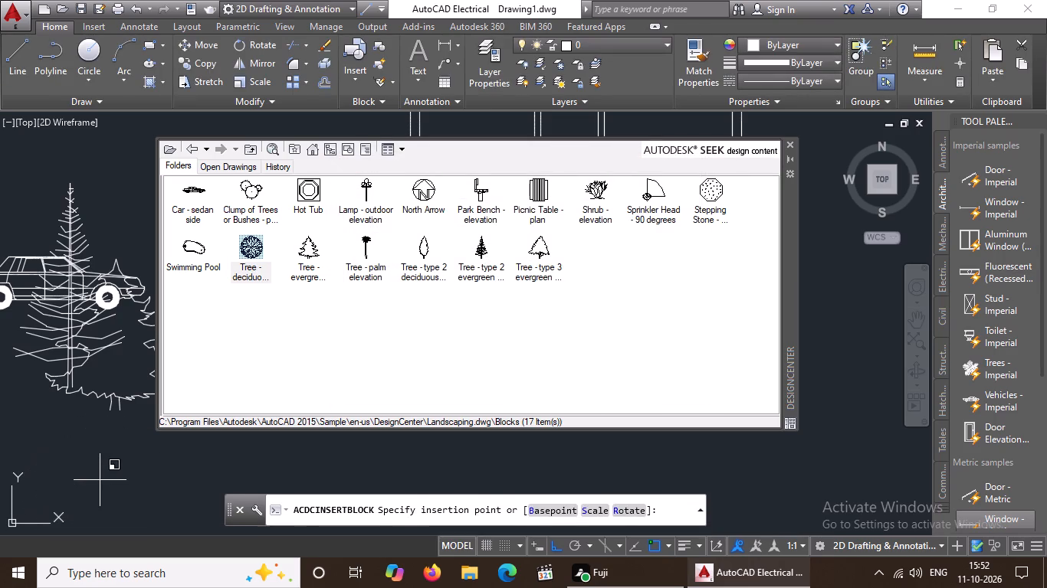
pyautogui.press('Return')
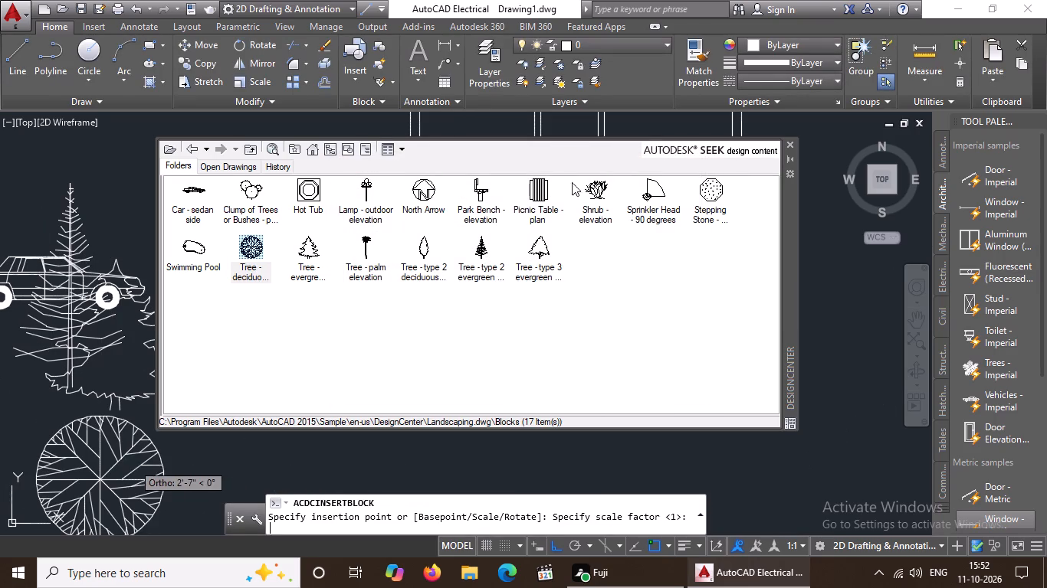
pyautogui.click(782, 143)
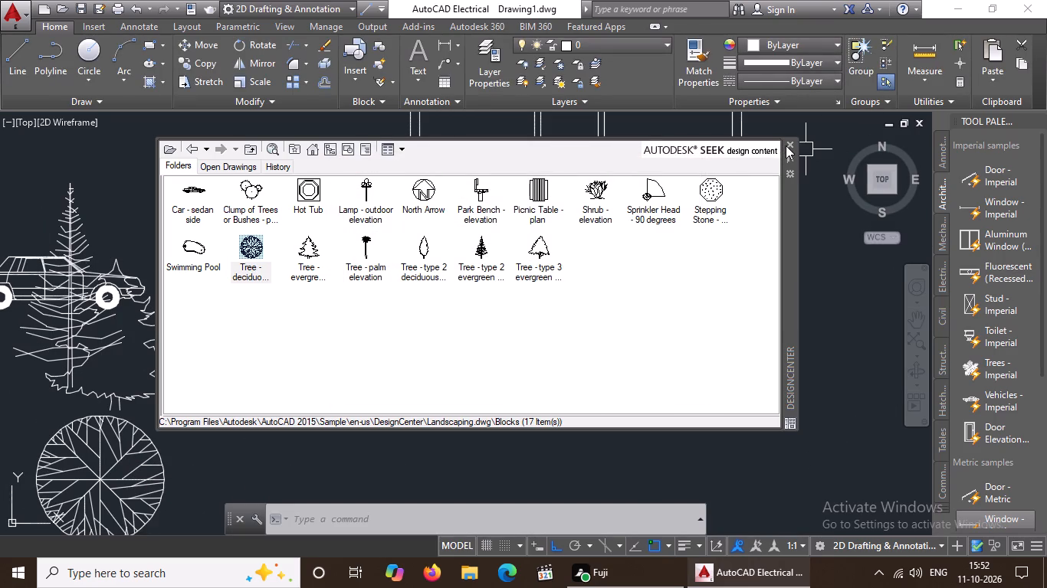
pyautogui.click(787, 145)
# Erase the evergreen elevation, deciduous plan, type 2 evergreen and car blocks beside the floor plan.
pyautogui.scroll(-2, 787, 145)
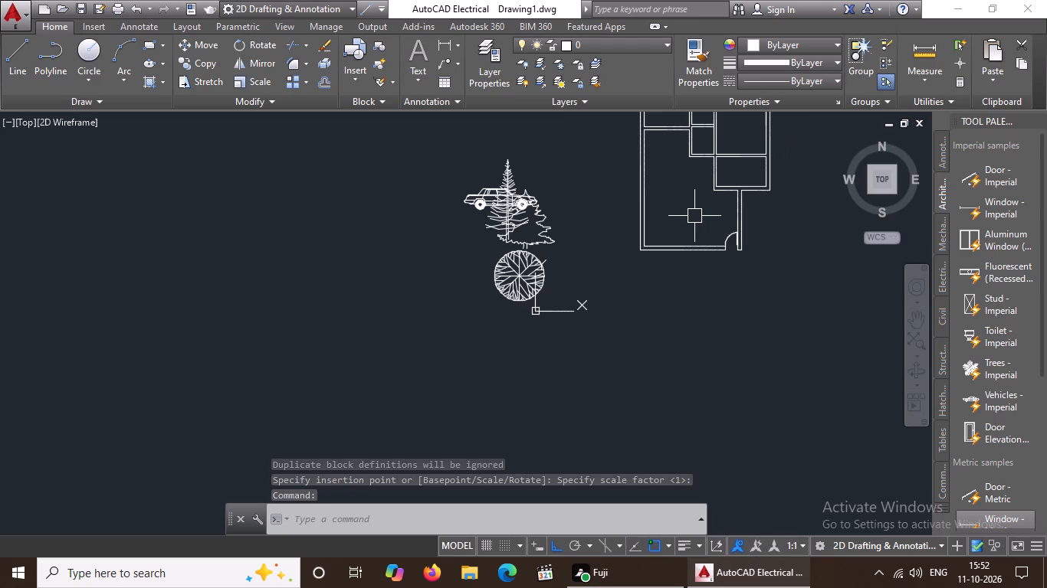
pyautogui.scroll(2, 696, 216)
pyautogui.click(318, 269)
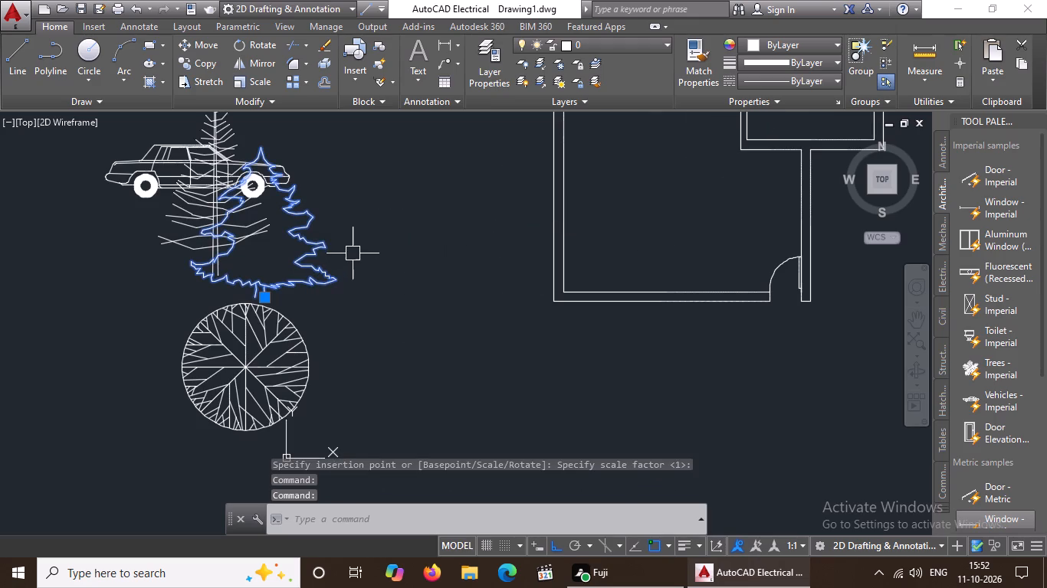
pyautogui.rightClick(370, 243)
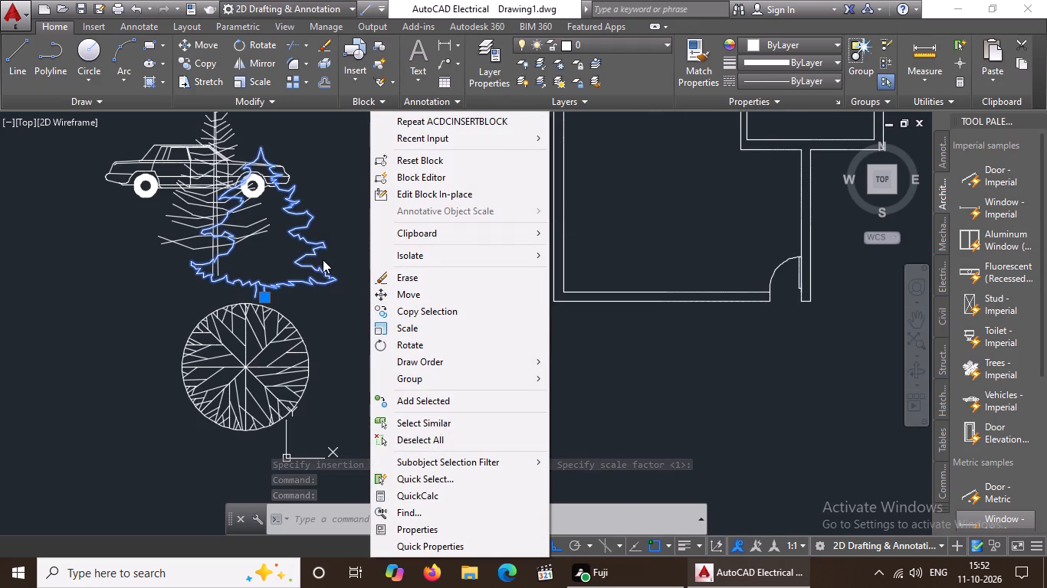
pyautogui.scroll(-3, 326, 247)
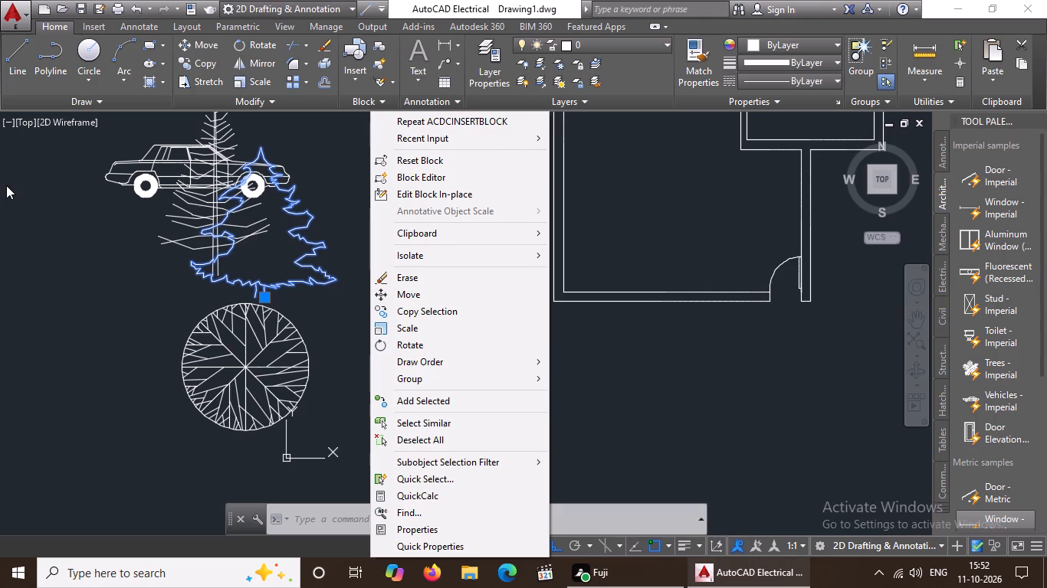
pyautogui.press('Escape')
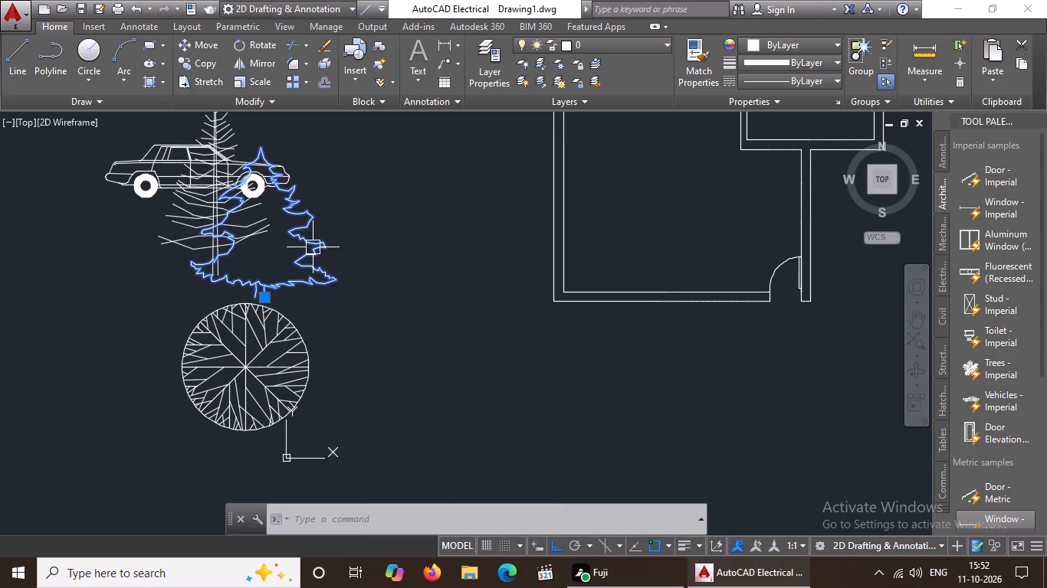
pyautogui.click(313, 247)
pyautogui.press('Delete')
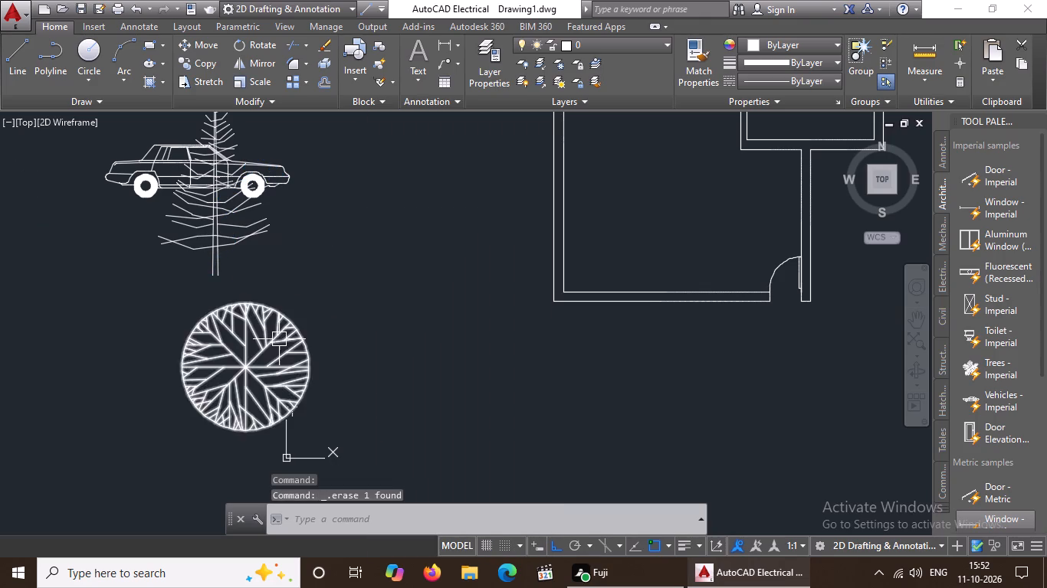
pyautogui.click(280, 340)
pyautogui.press('Delete')
pyautogui.click(198, 229)
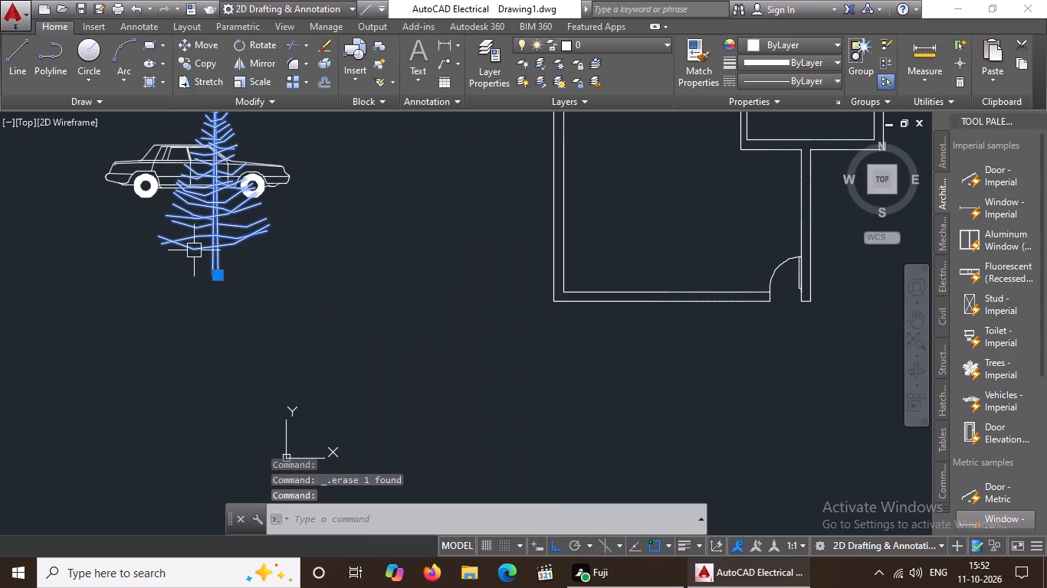
pyautogui.press('Delete')
pyautogui.click(225, 178)
pyautogui.press('Delete')
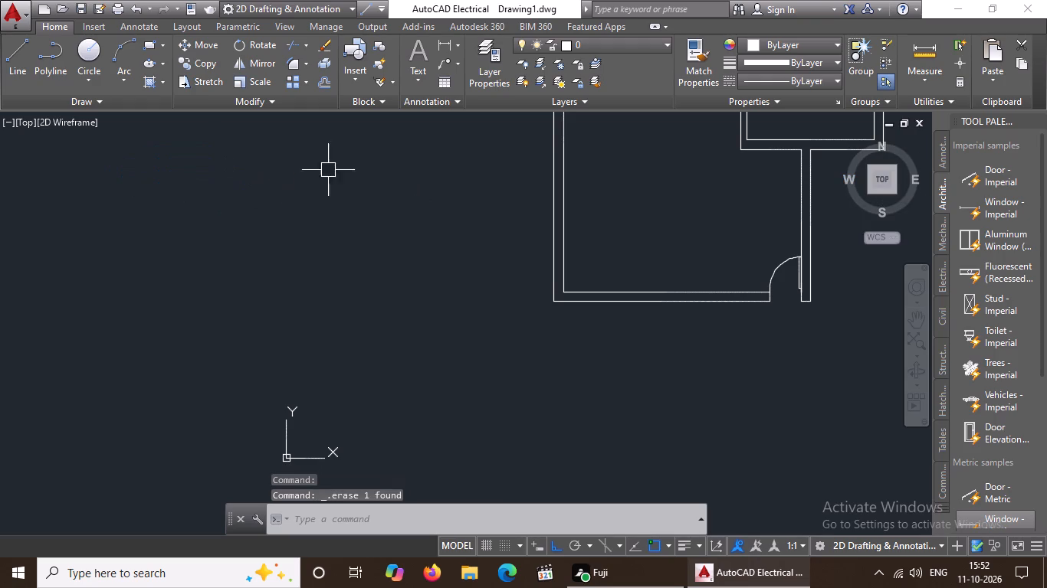
# Insert the Trees - Imperial dynamic block from the tool palette in the empty area left of the floor plan.
pyautogui.click(998, 358)
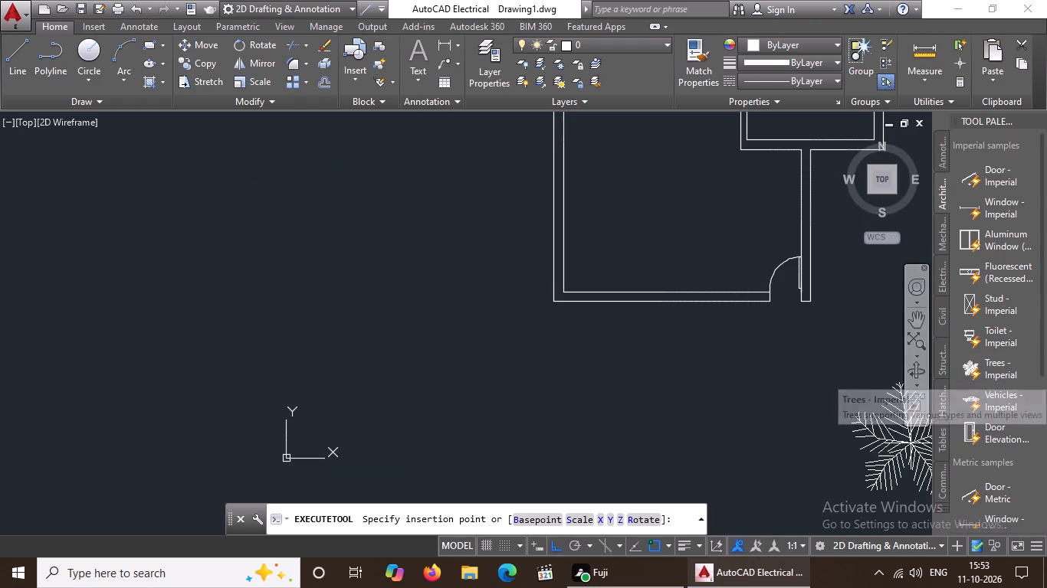
pyautogui.click(356, 300)
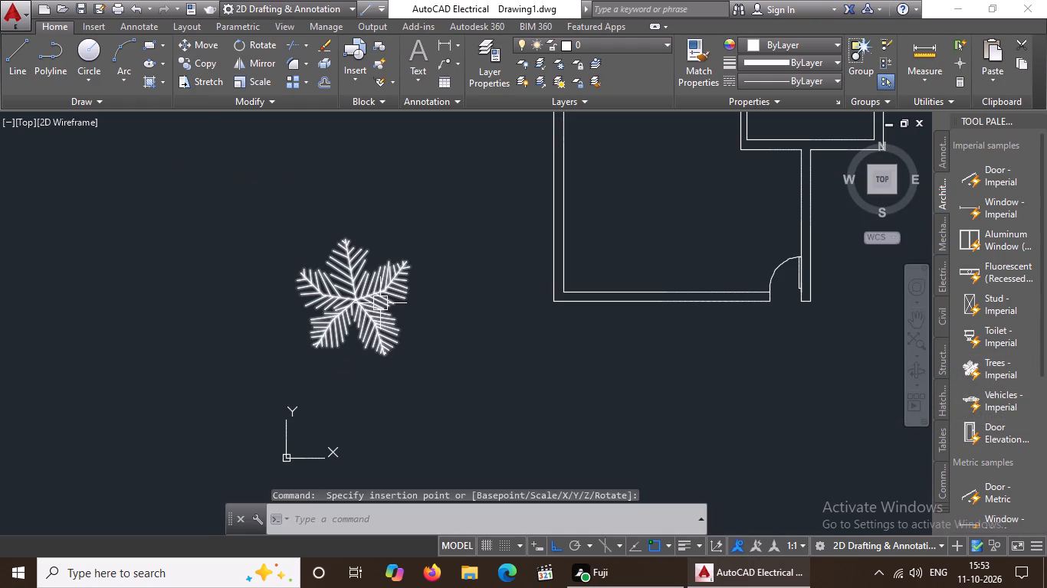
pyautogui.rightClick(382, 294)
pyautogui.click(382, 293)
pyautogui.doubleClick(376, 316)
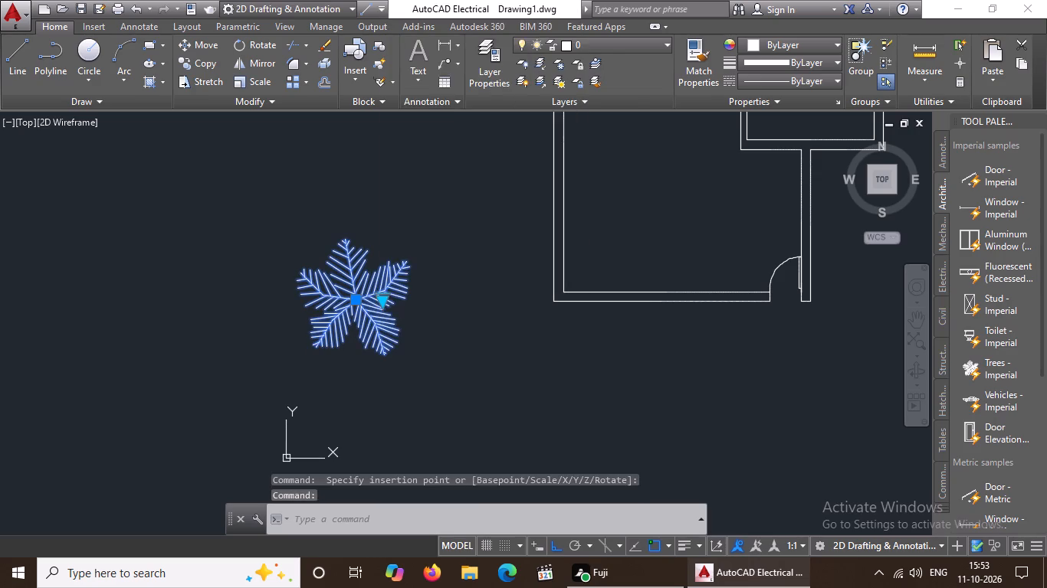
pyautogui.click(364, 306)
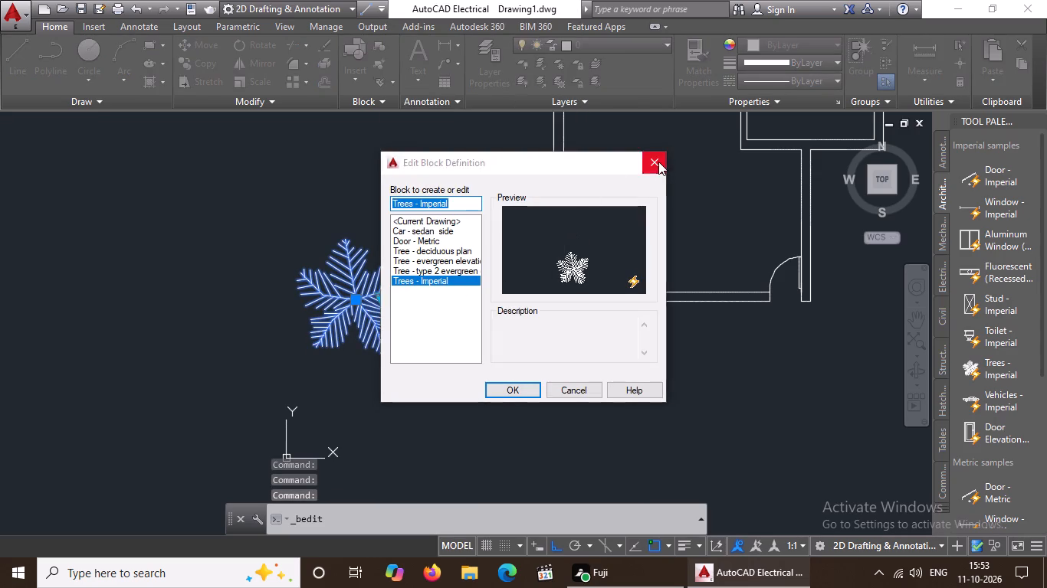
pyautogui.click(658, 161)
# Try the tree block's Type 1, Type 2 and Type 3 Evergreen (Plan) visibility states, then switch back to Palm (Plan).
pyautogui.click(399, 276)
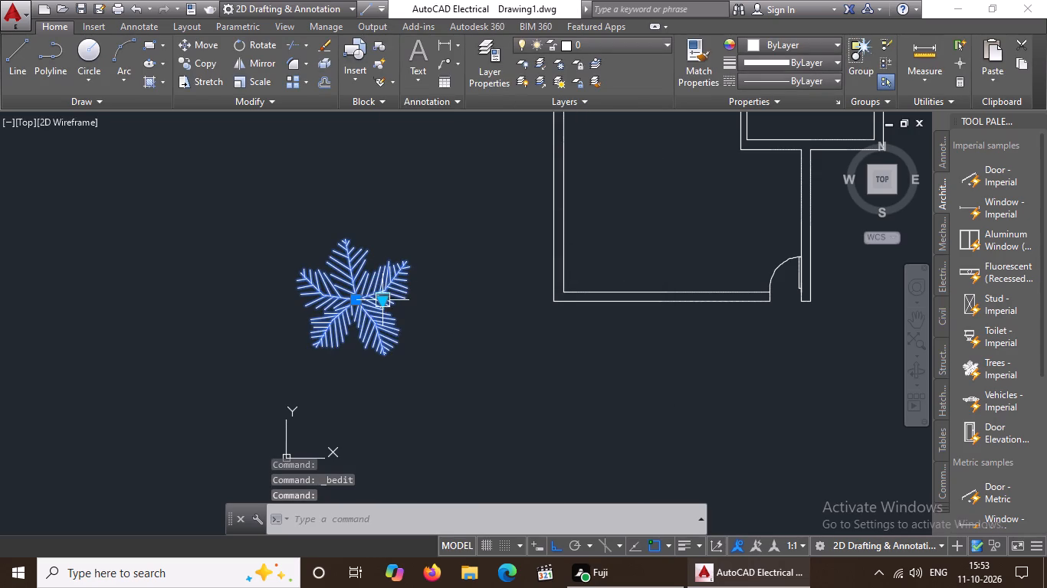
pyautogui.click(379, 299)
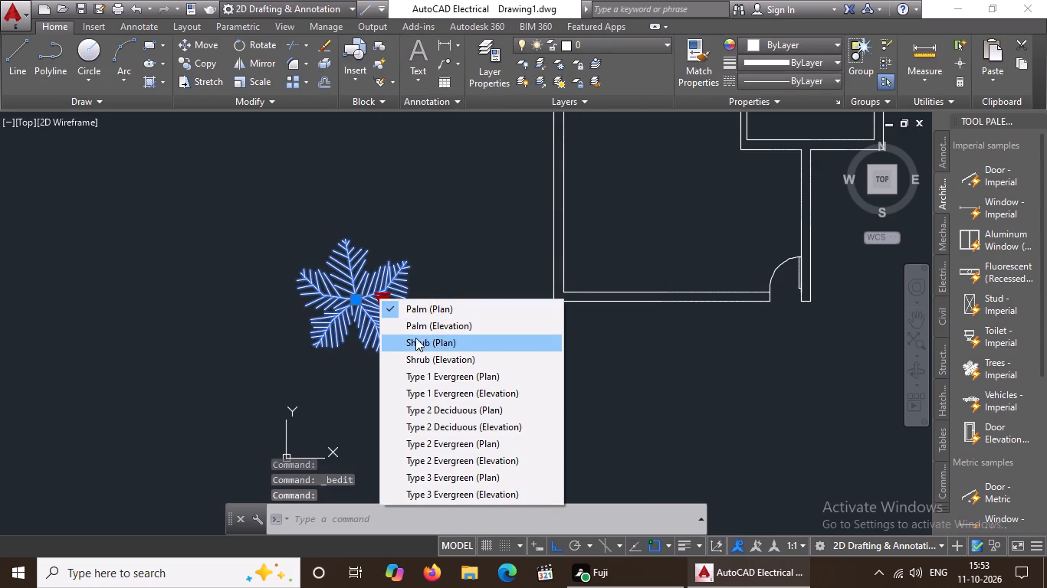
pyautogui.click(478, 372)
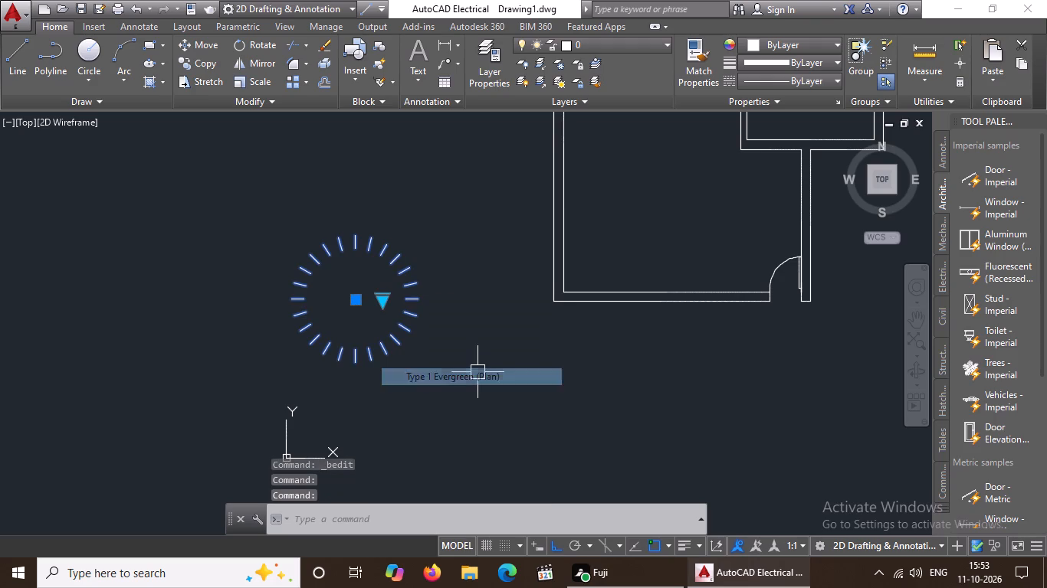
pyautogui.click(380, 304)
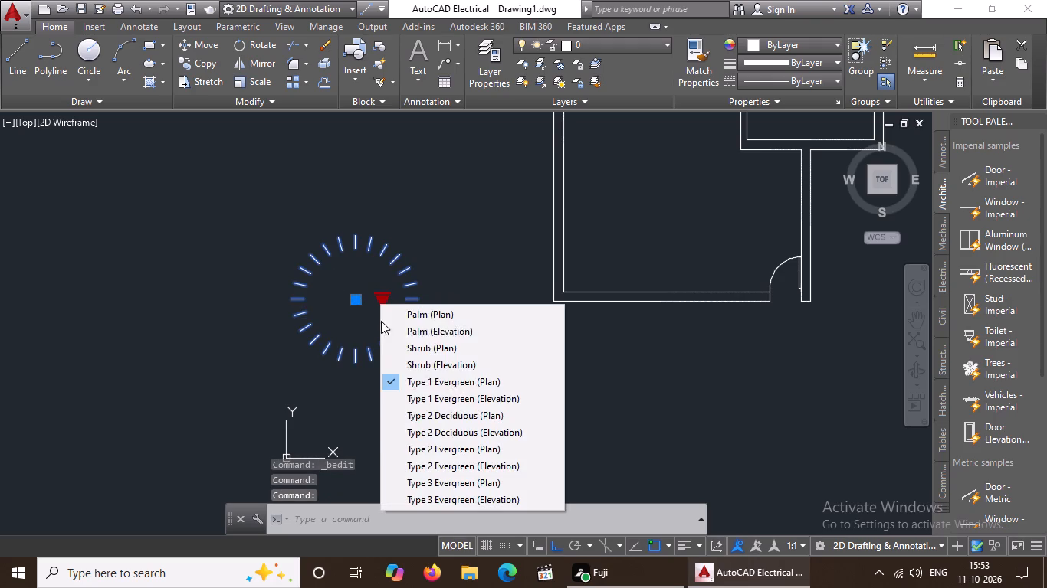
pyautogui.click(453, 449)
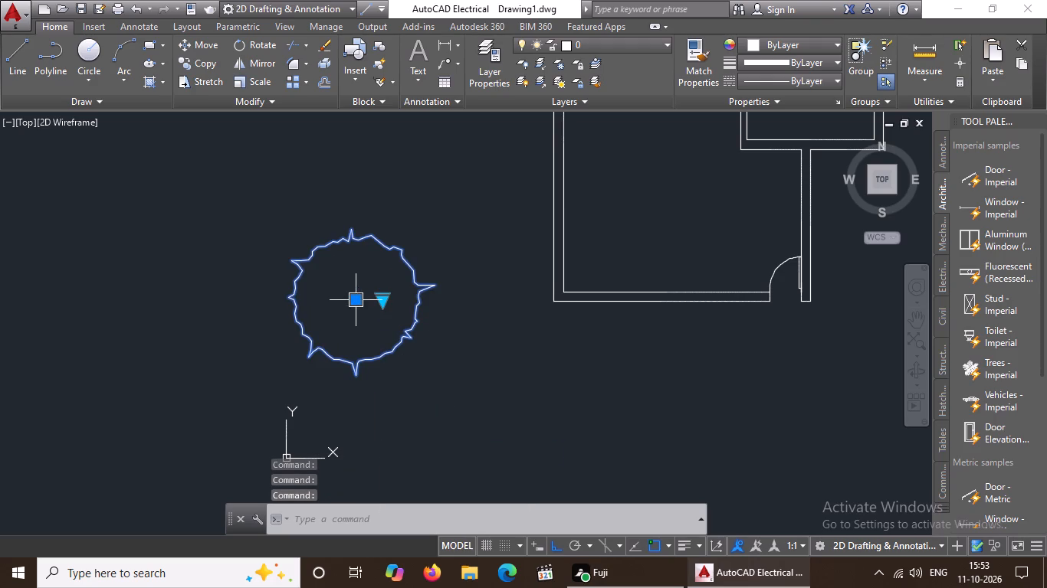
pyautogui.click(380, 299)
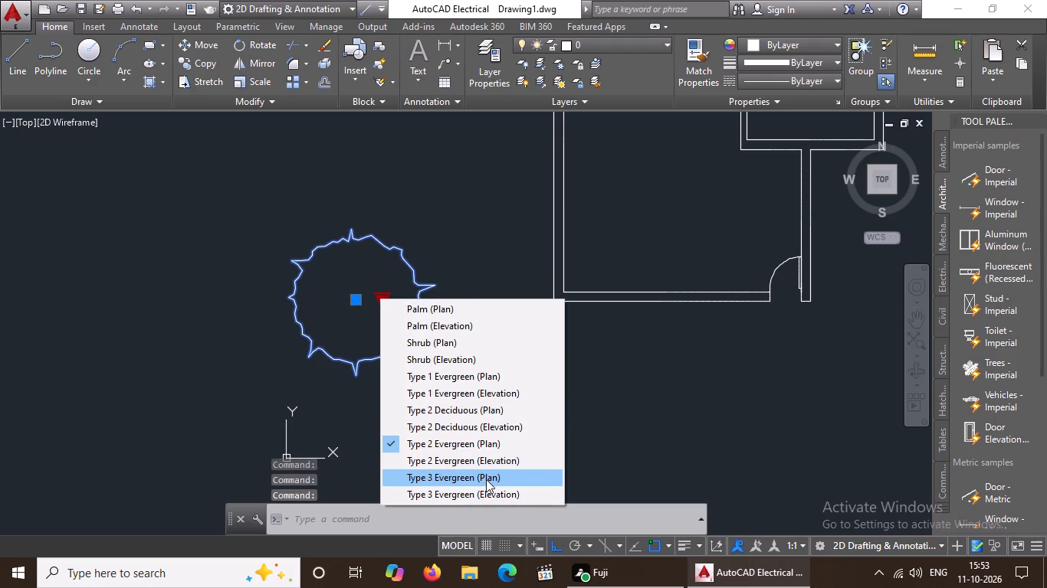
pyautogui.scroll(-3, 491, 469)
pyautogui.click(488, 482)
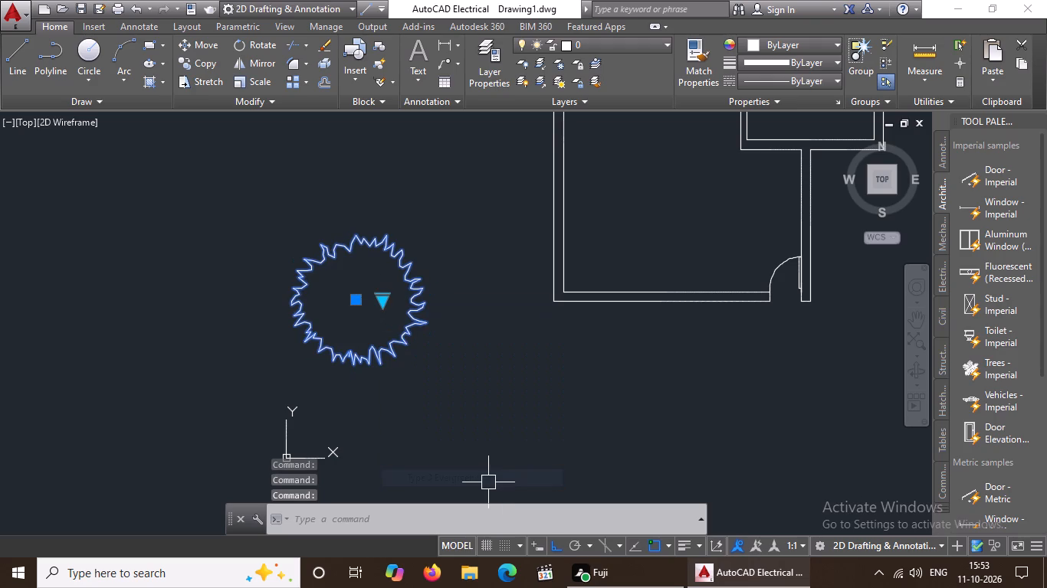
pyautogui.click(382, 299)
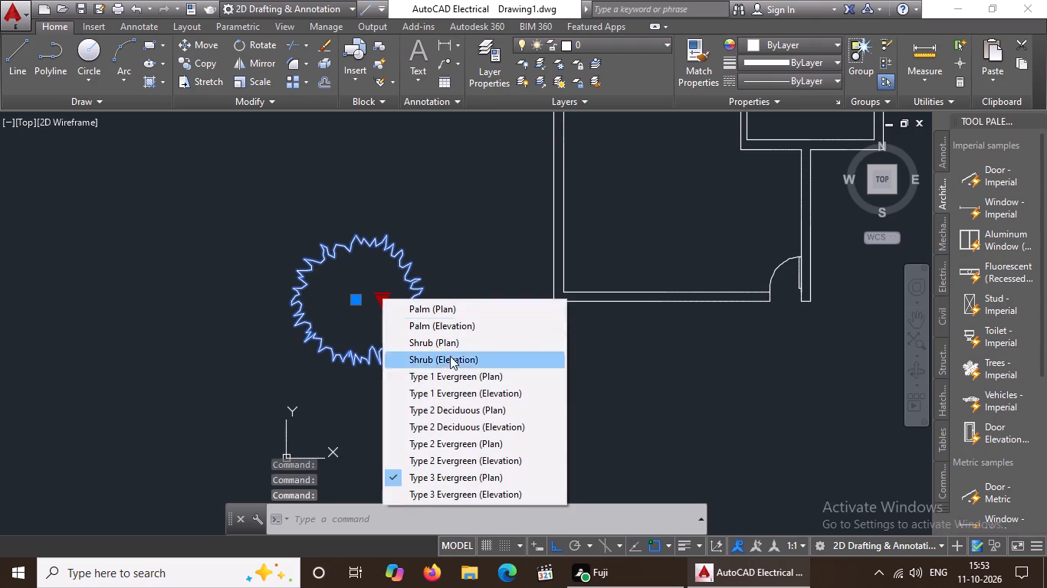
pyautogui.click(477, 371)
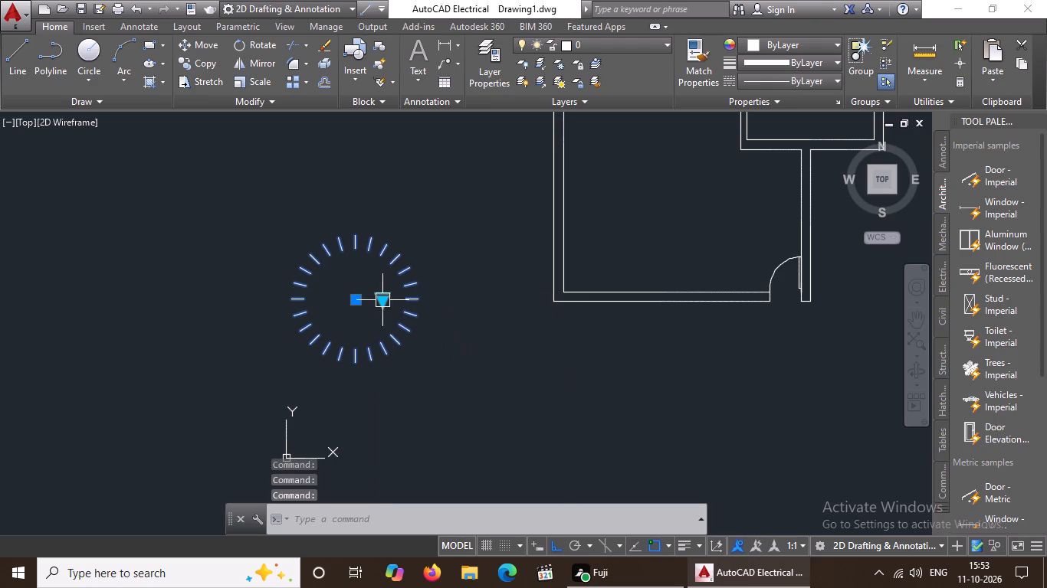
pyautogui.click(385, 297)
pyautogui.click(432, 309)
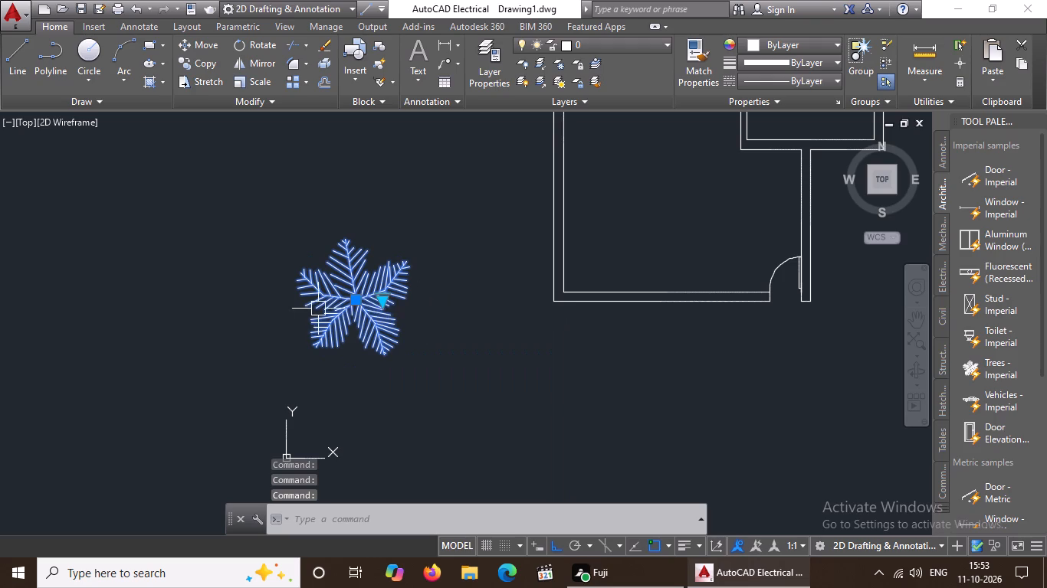
# Set the tree block's visibility state to Shrub (Plan).
pyautogui.click(379, 296)
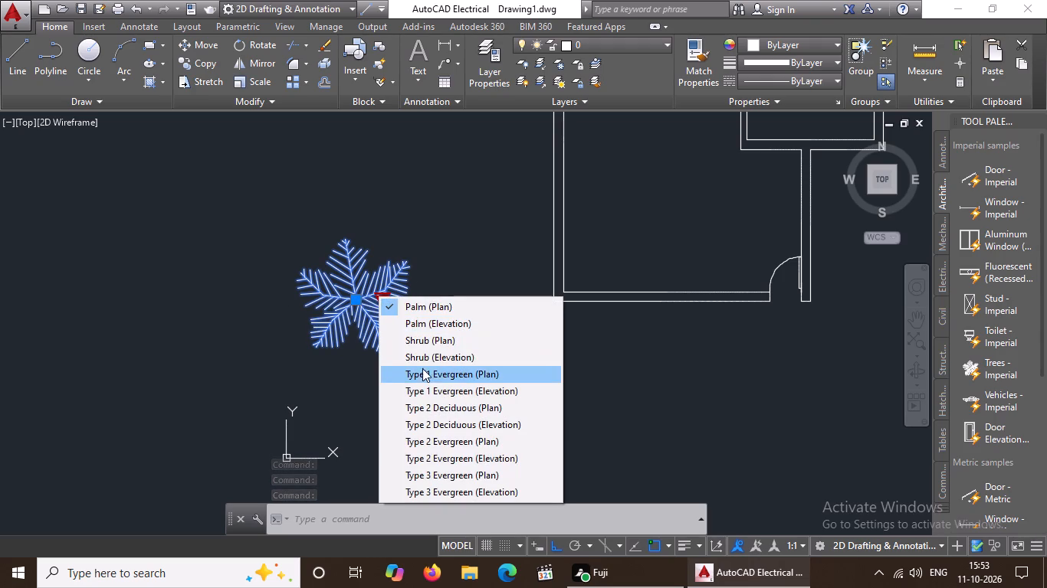
pyautogui.click(438, 335)
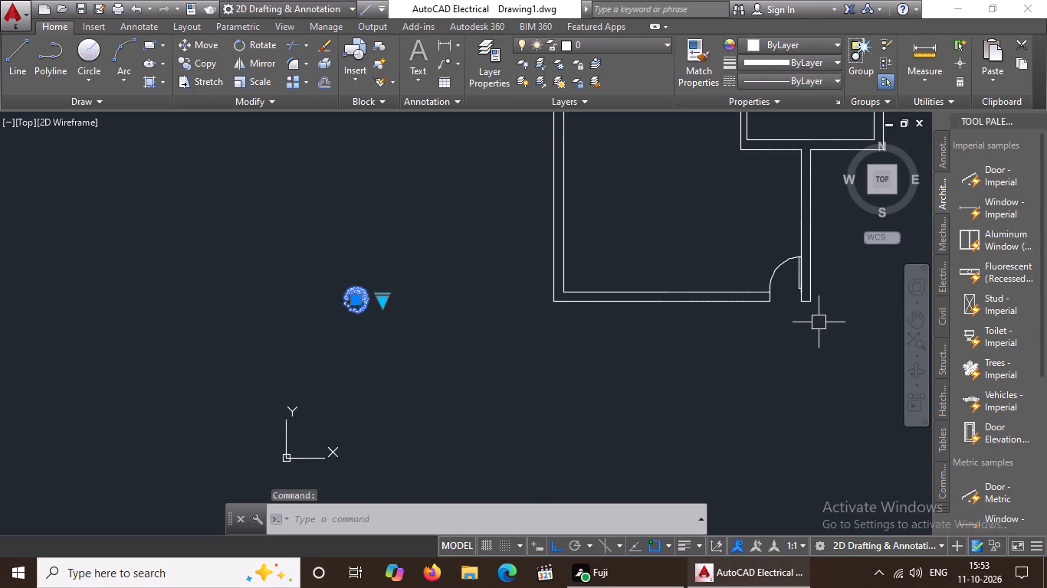
# Move the shrub with Ortho off to just below the bottom outer wall, near the floor plan's lower-left corner.
pyautogui.moveTo(816, 324); pyautogui.dragTo(773, 343, button='middle')
pyautogui.scroll(-1, 770, 346)
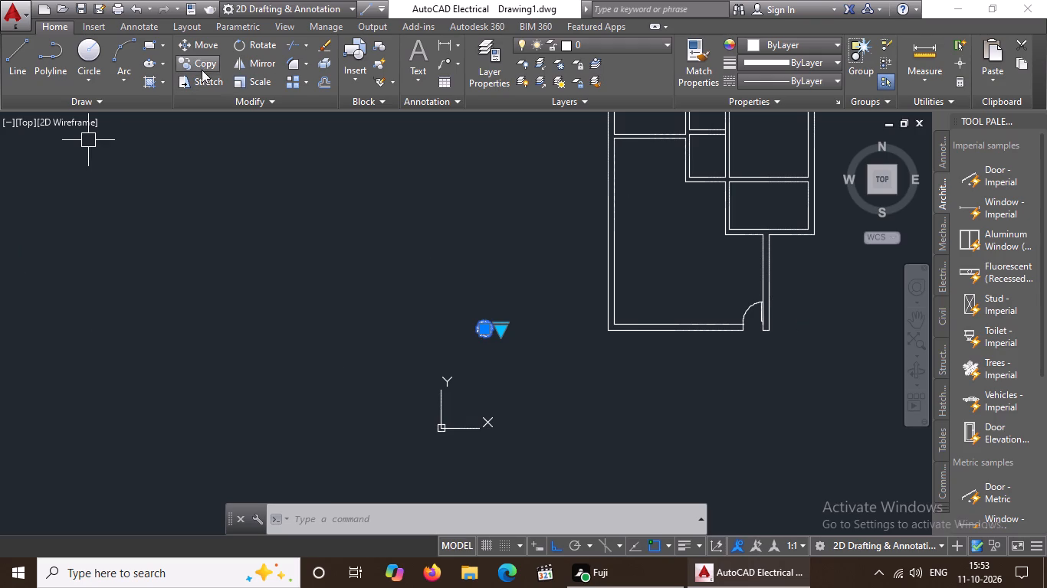
pyautogui.click(208, 44)
pyautogui.scroll(2, 514, 305)
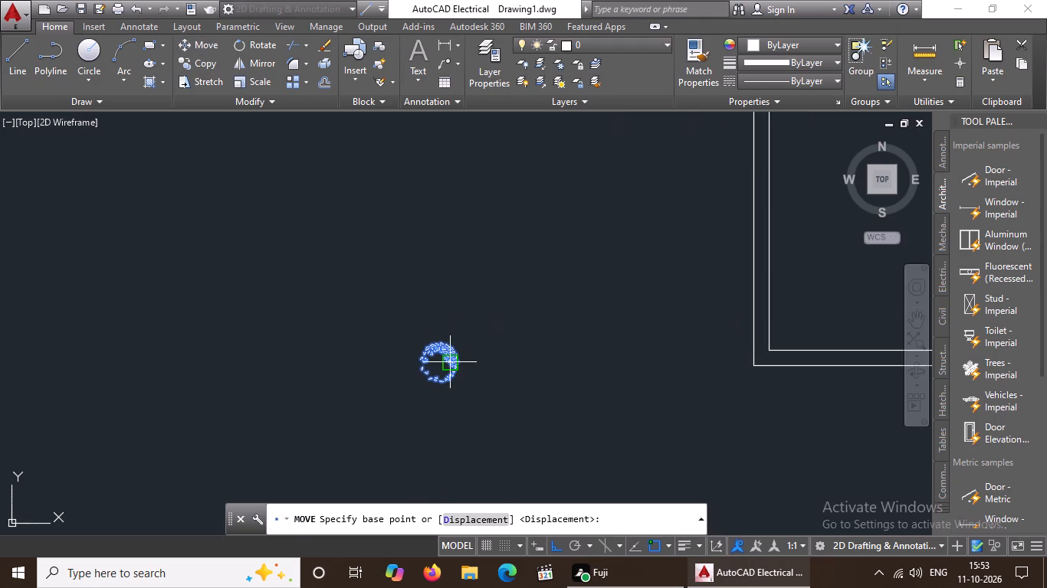
pyautogui.click(450, 362)
pyautogui.scroll(-3, 656, 355)
pyautogui.scroll(3, 711, 375)
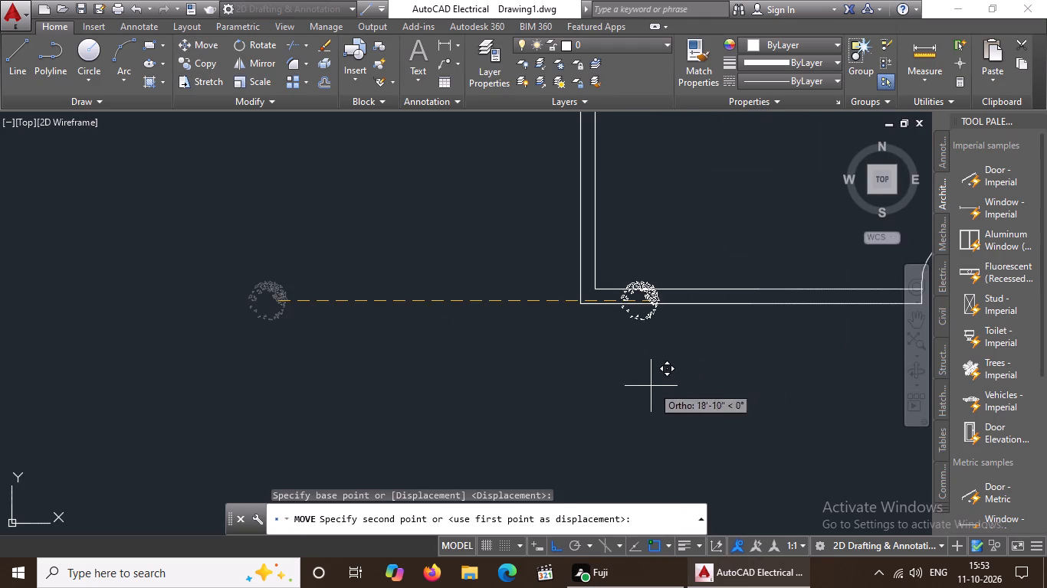
pyautogui.click(556, 542)
pyautogui.scroll(-2, 614, 479)
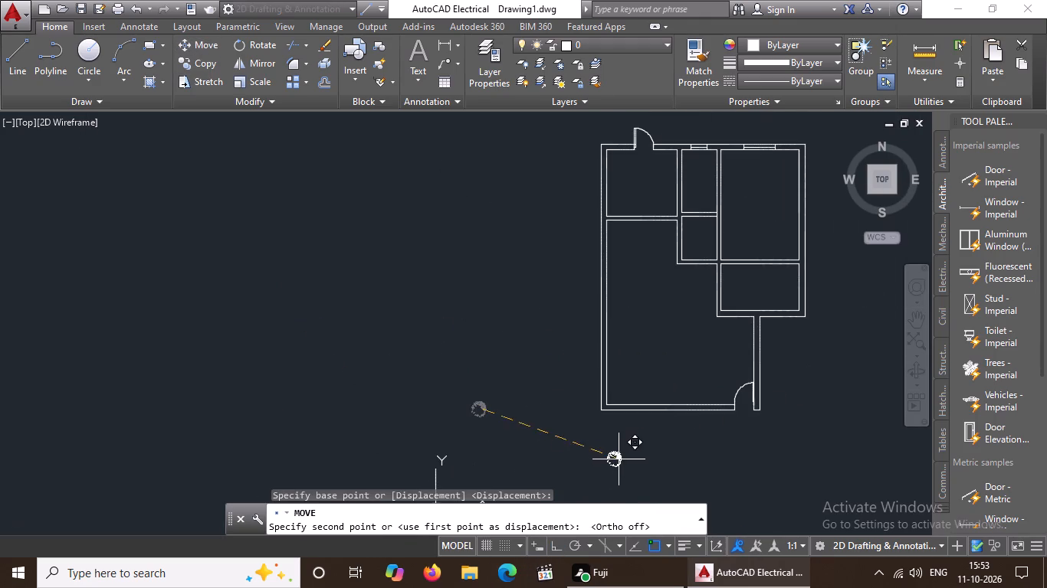
pyautogui.scroll(1, 651, 443)
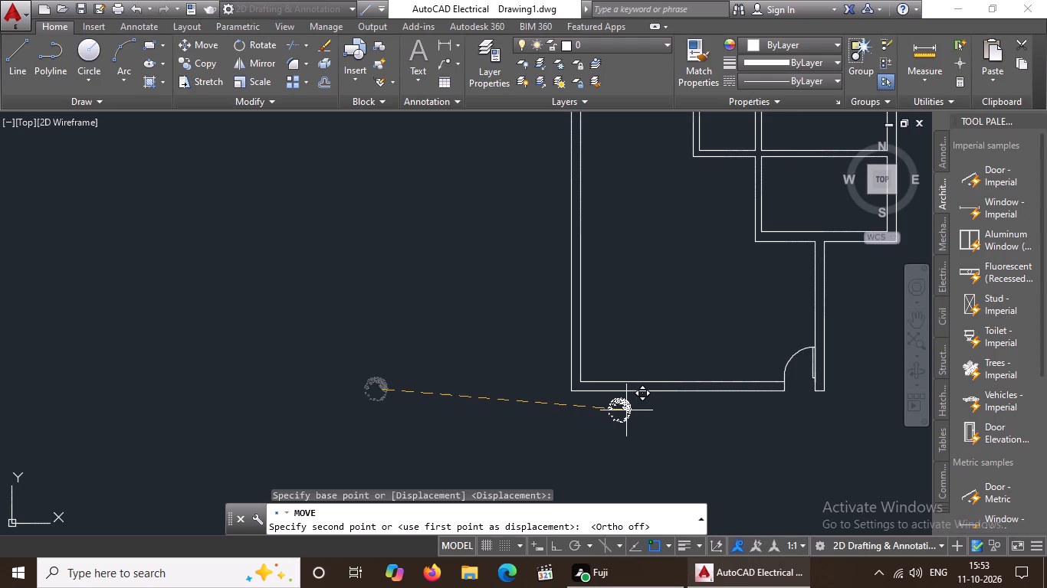
pyautogui.click(626, 410)
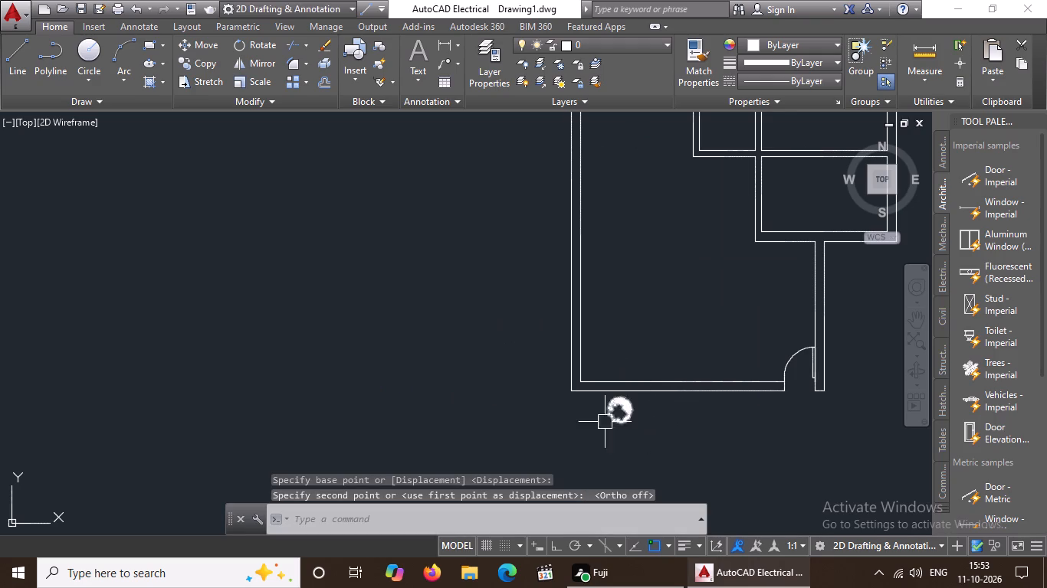
# Copy the shrub horizontally with Ortho on to two more spots below the bottom outer wall, the farther one about 11' away.
pyautogui.click(635, 408)
pyautogui.click(216, 67)
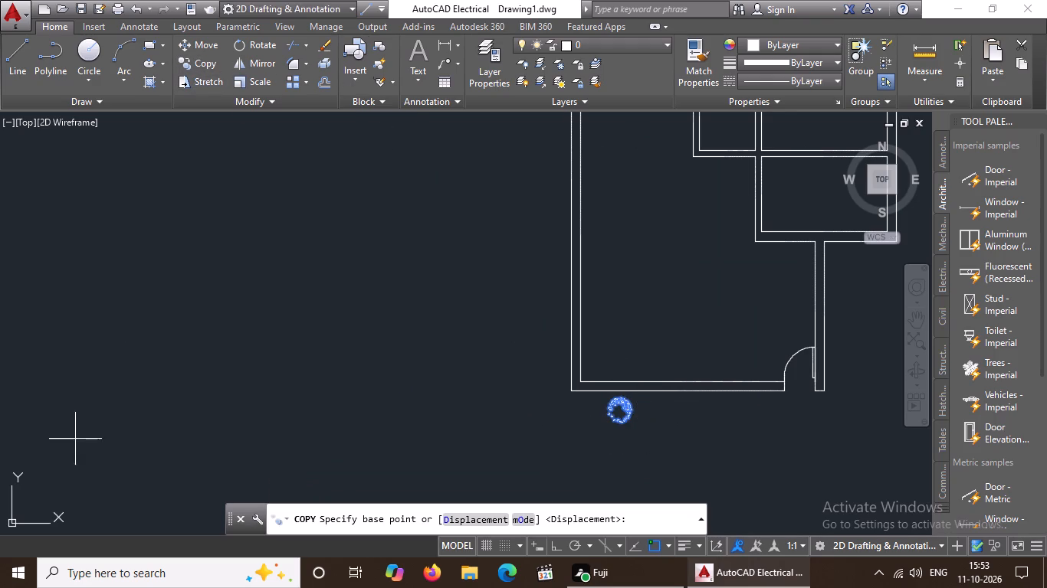
pyautogui.scroll(1, 537, 366)
pyautogui.click(671, 430)
pyautogui.scroll(-3, 761, 443)
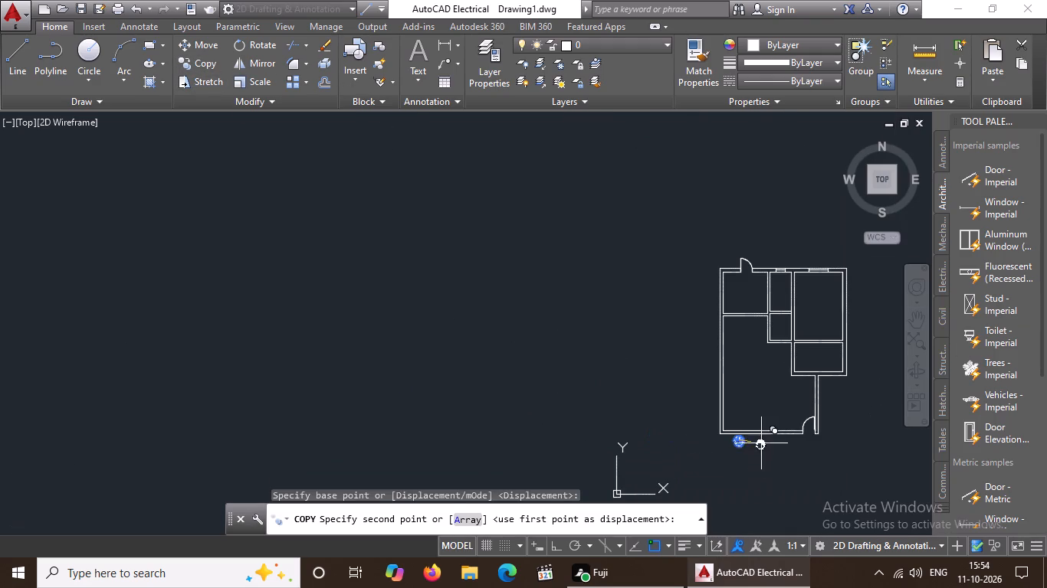
pyautogui.click(553, 544)
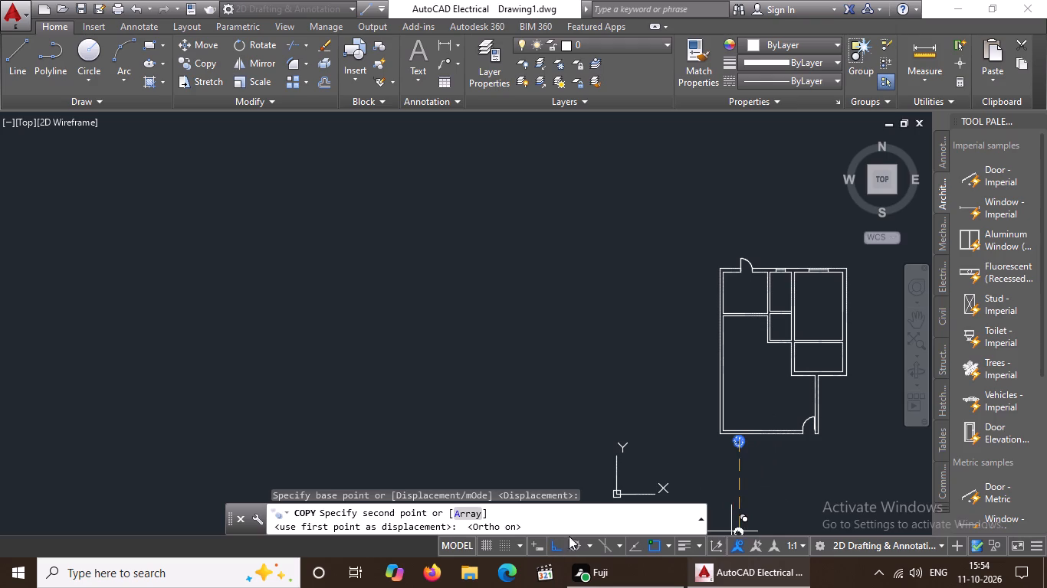
pyautogui.scroll(3, 738, 422)
pyautogui.scroll(-3, 790, 491)
pyautogui.scroll(3, 892, 504)
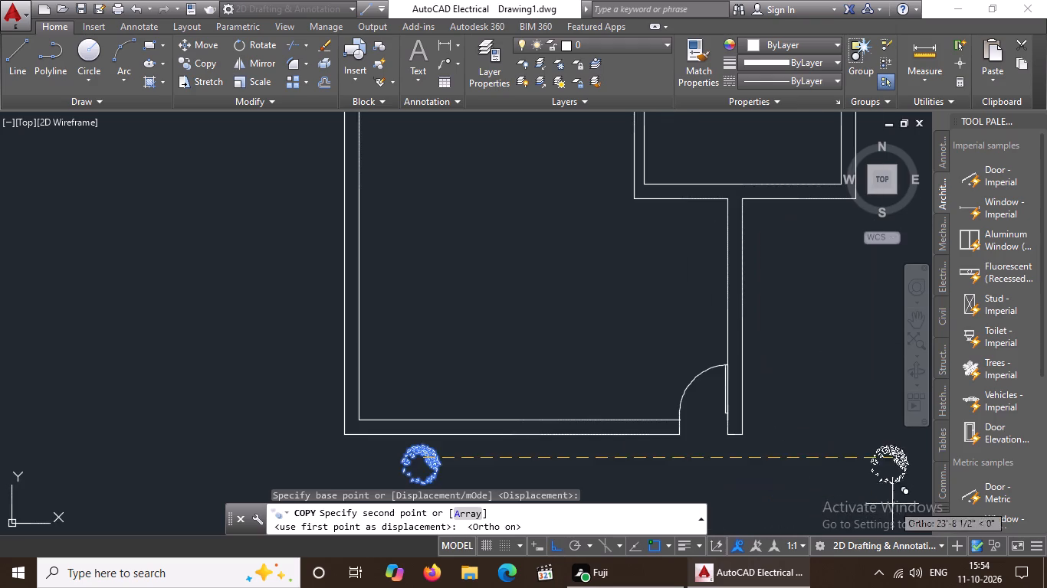
pyautogui.click(536, 481)
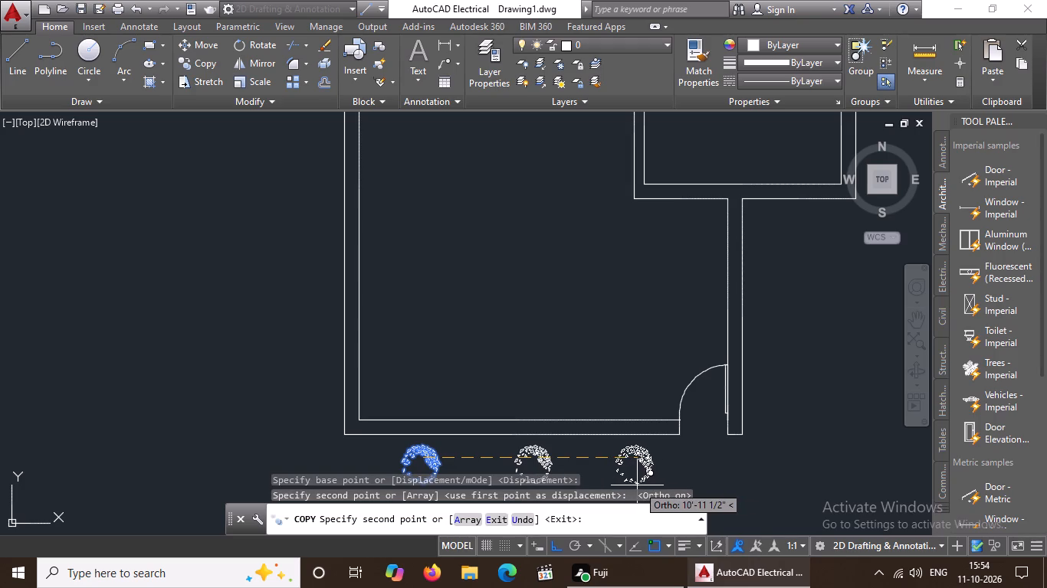
pyautogui.click(635, 485)
pyautogui.scroll(-3, 658, 481)
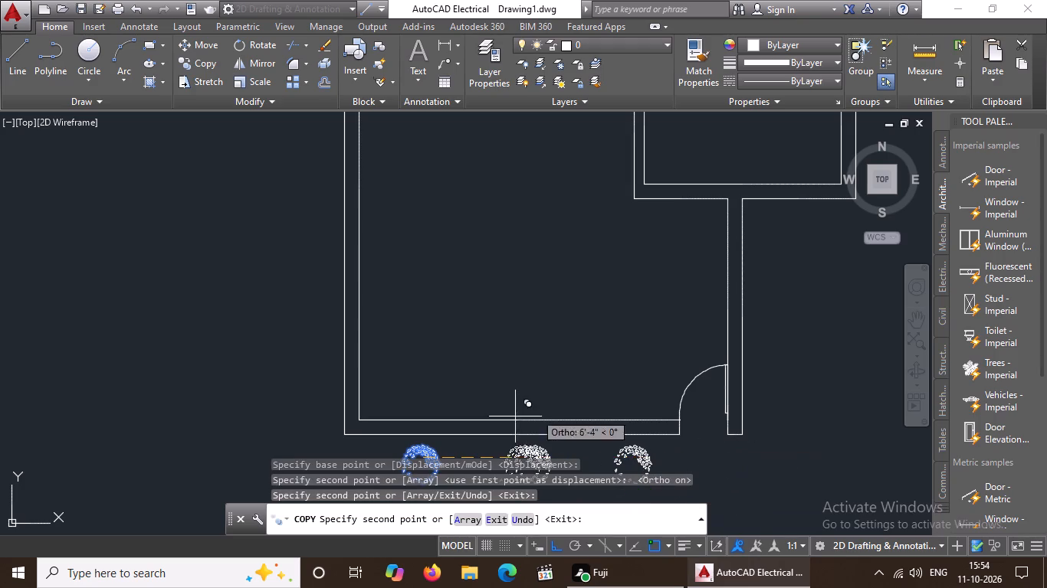
pyautogui.scroll(-2, 681, 478)
pyautogui.scroll(-1, 951, 338)
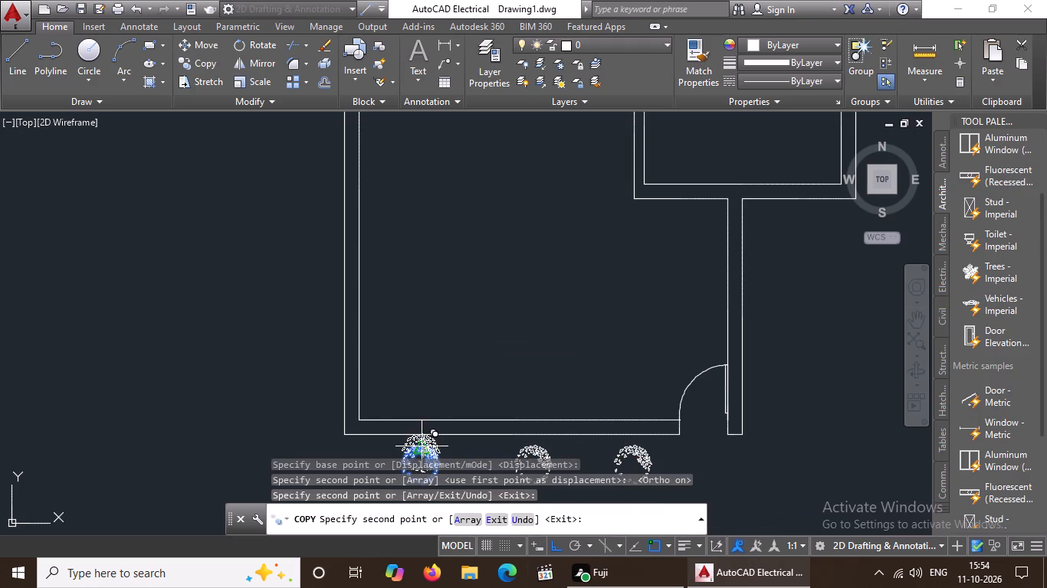
pyautogui.scroll(-3, 501, 352)
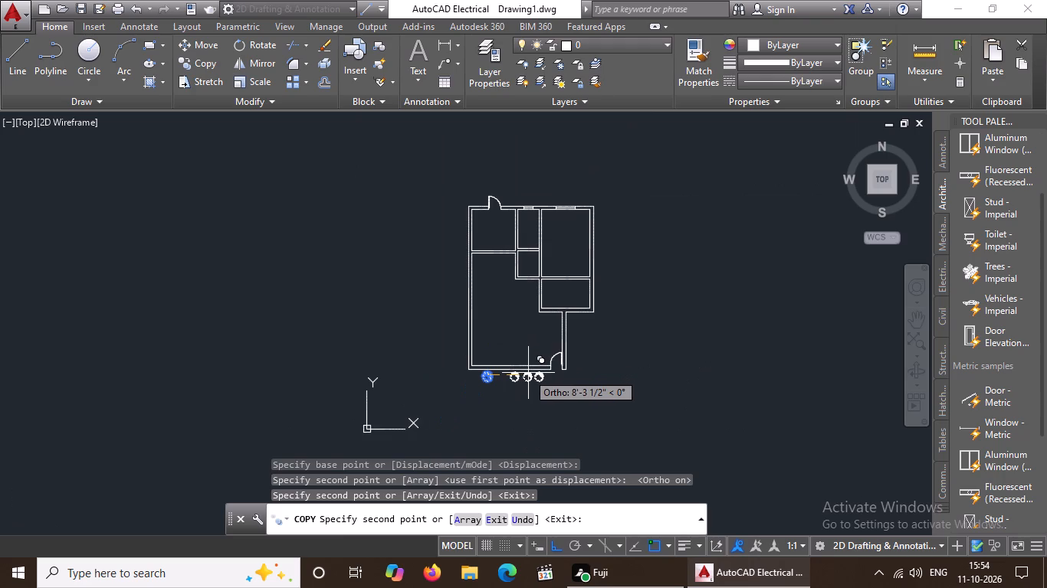
pyautogui.scroll(1, 528, 373)
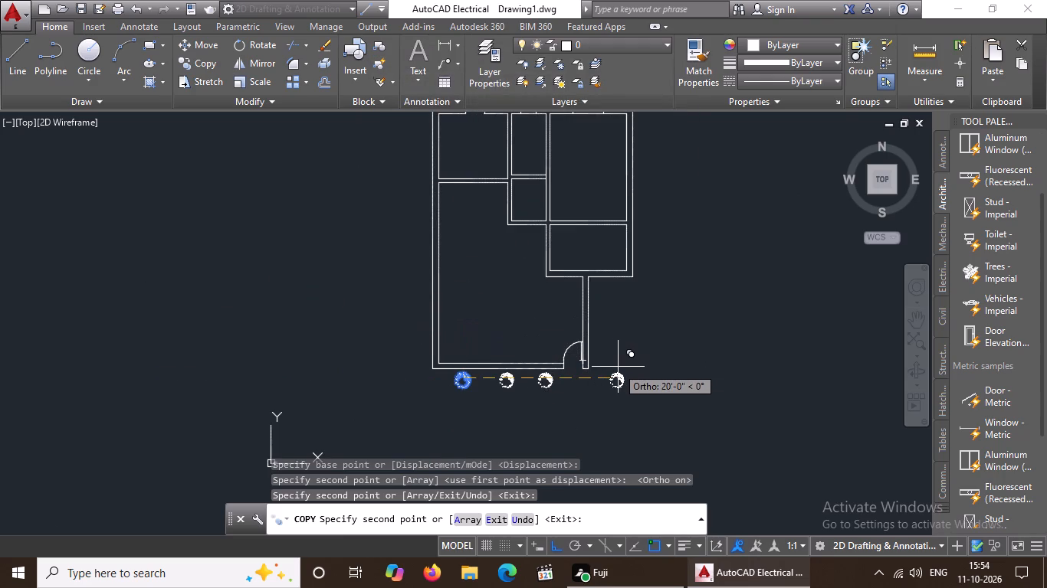
pyautogui.press('Escape')
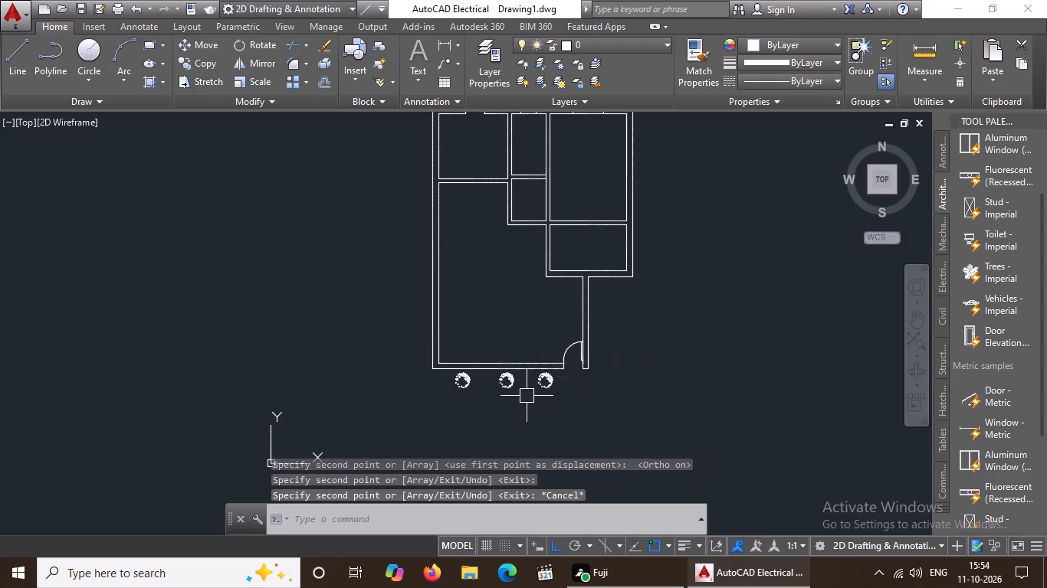
# Move the middle shrub horizontally about 1'-5" toward the shrub nearest the floor plan's lower-left corner.
pyautogui.scroll(2, 505, 379)
pyautogui.click(507, 388)
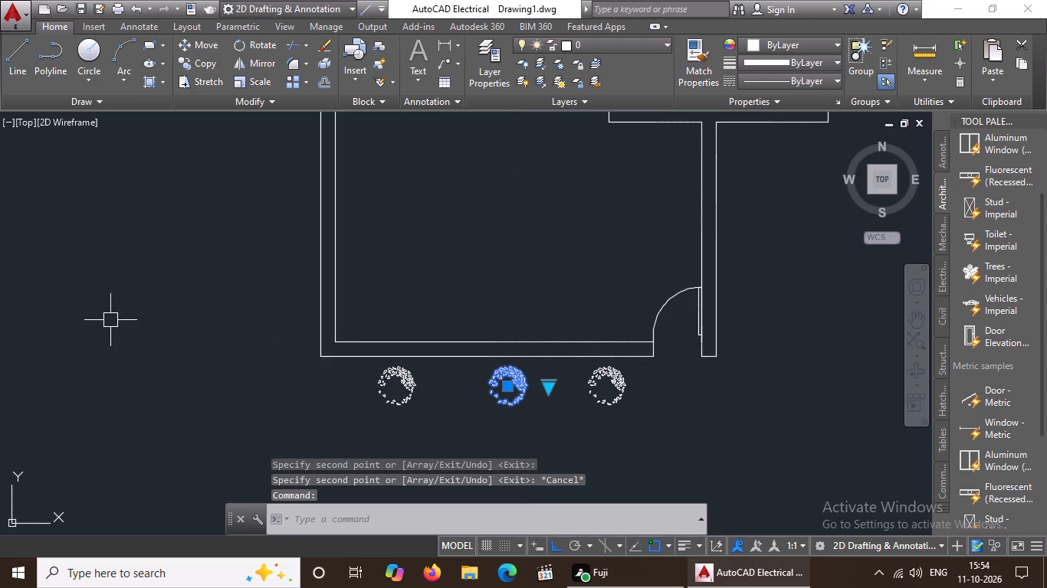
pyautogui.click(207, 45)
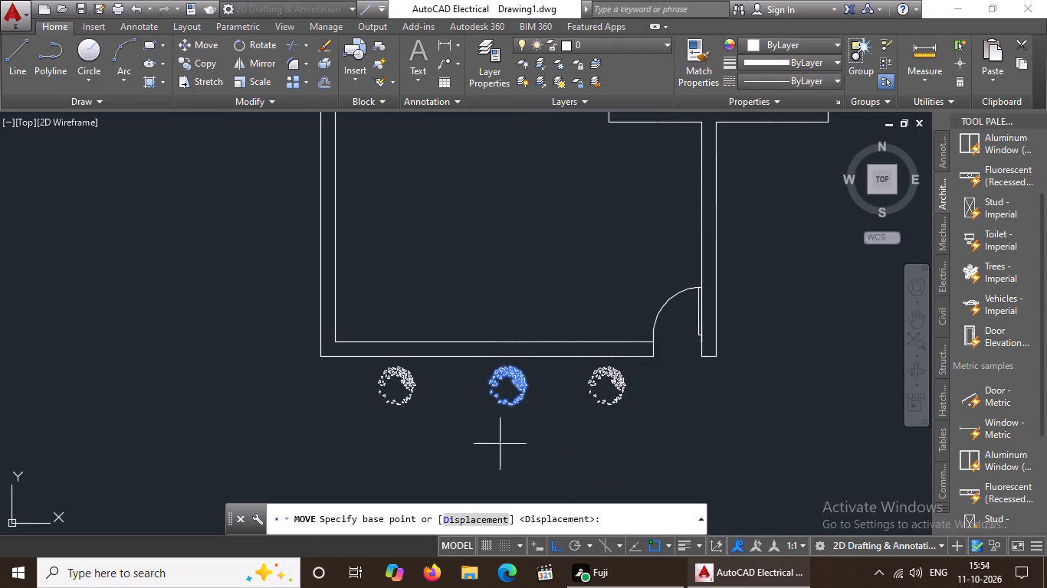
pyautogui.click(508, 379)
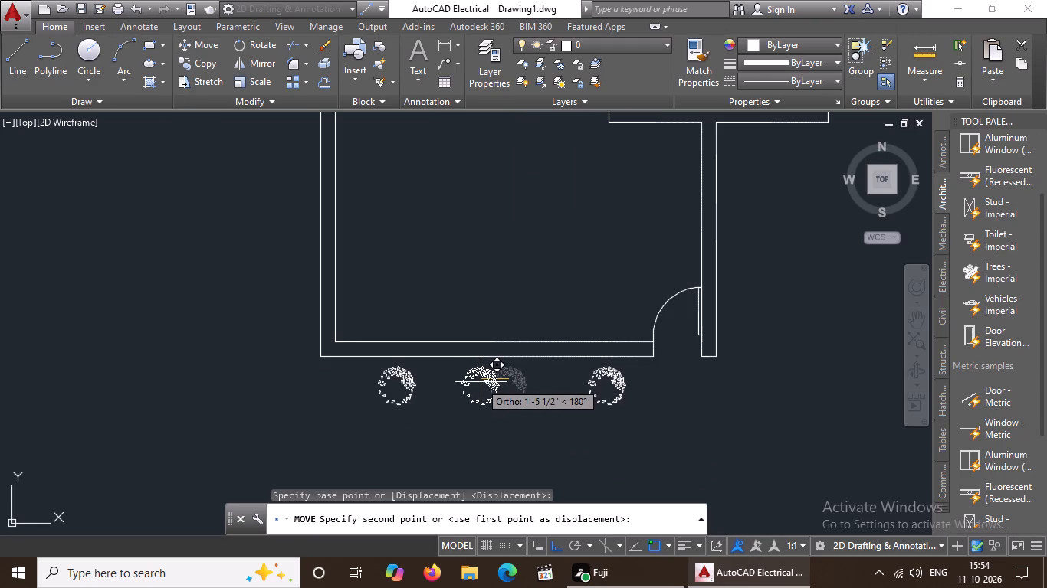
pyautogui.click(481, 382)
# Move the shrub nearest the front door horizontally about 1'-4" away from the door, toward the other shrubs.
pyautogui.click(615, 395)
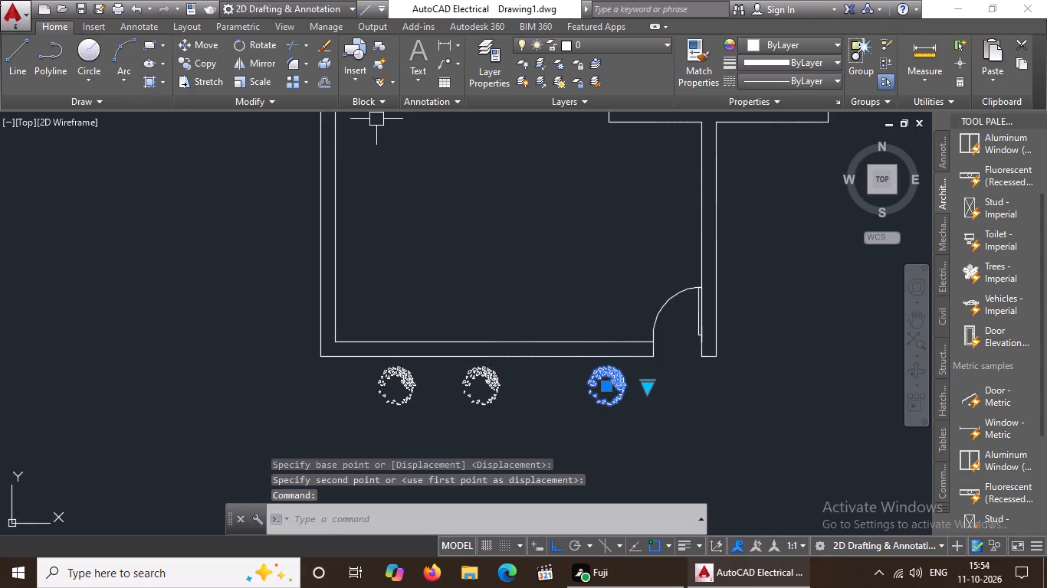
pyautogui.click(194, 38)
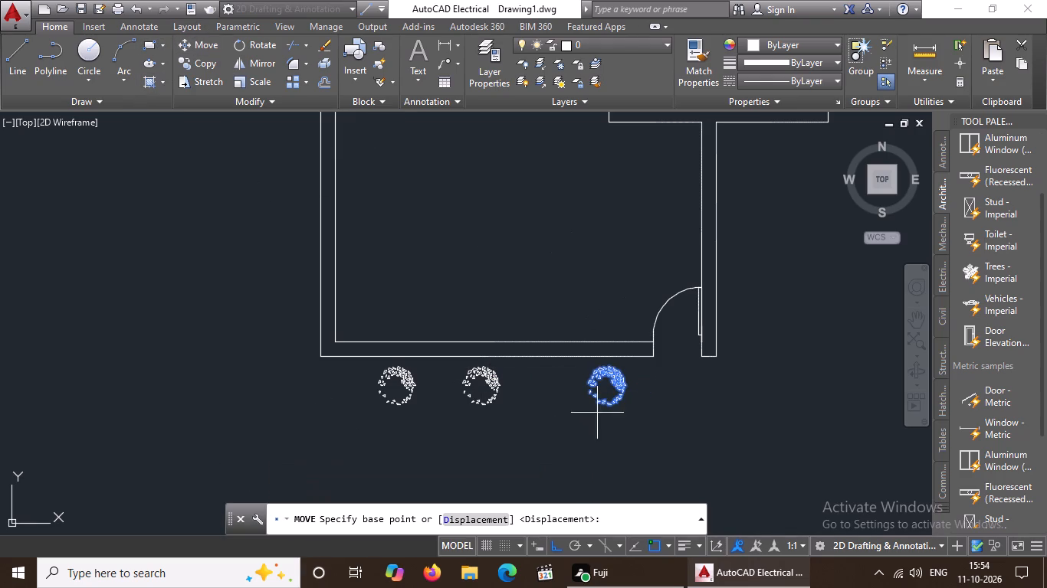
pyautogui.click(612, 376)
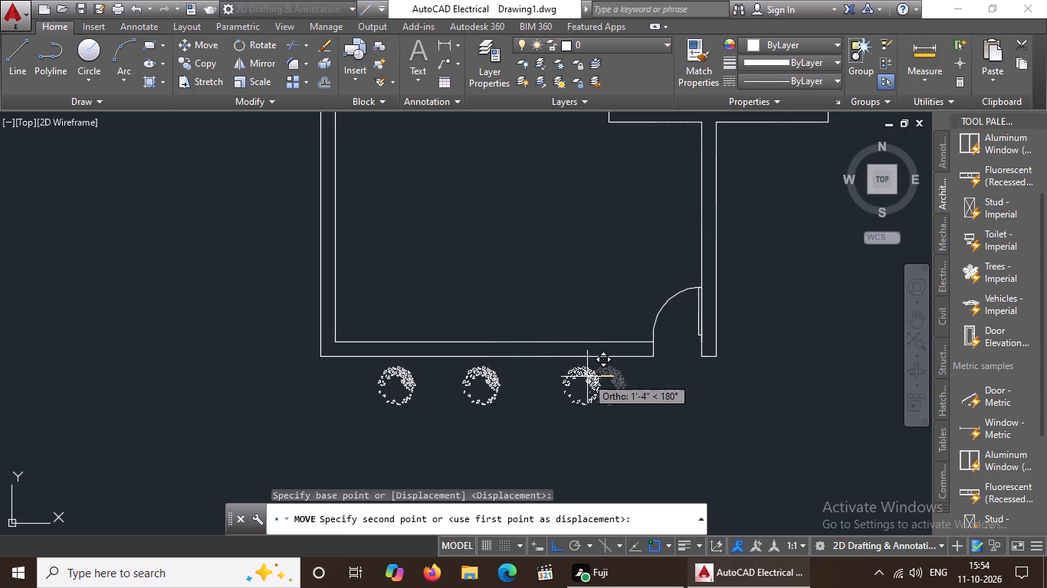
pyautogui.click(587, 377)
pyautogui.scroll(-2, 567, 397)
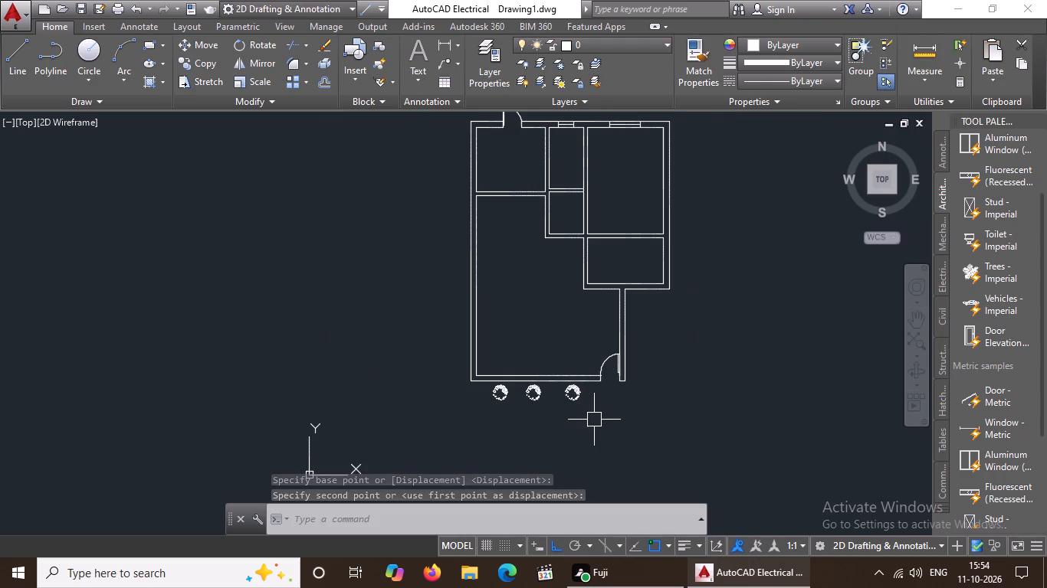
# Insert the Vehicles - Imperial dynamic block in the empty area right of the front door, outside the floor plan.
pyautogui.scroll(1, 657, 423)
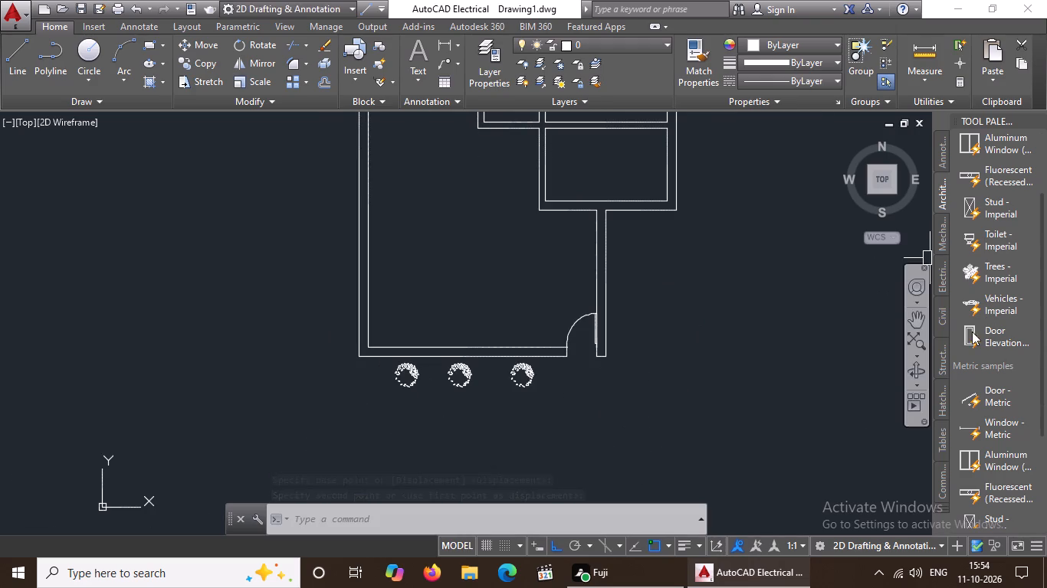
pyautogui.doubleClick(1009, 303)
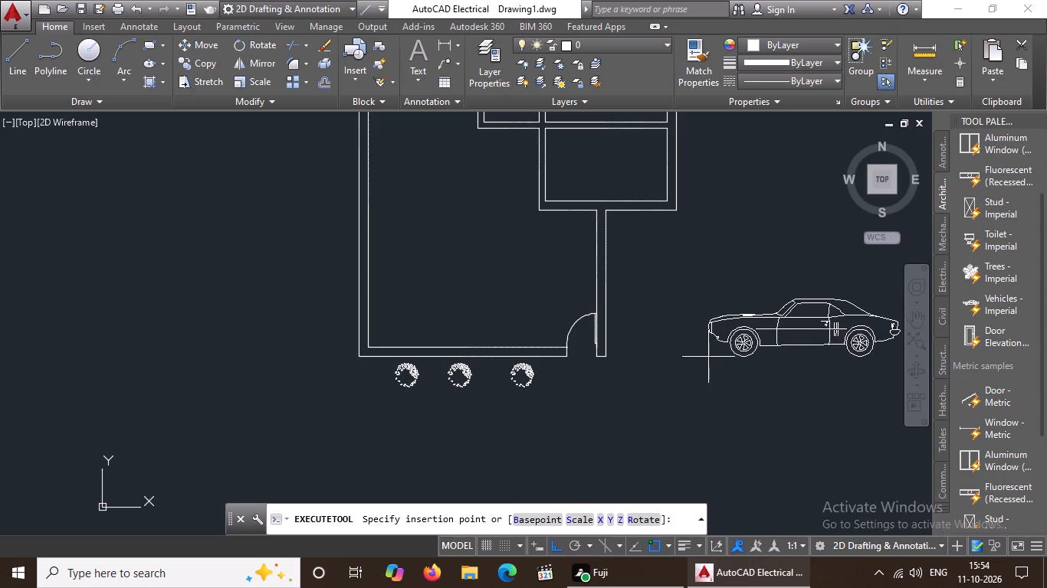
pyautogui.click(707, 357)
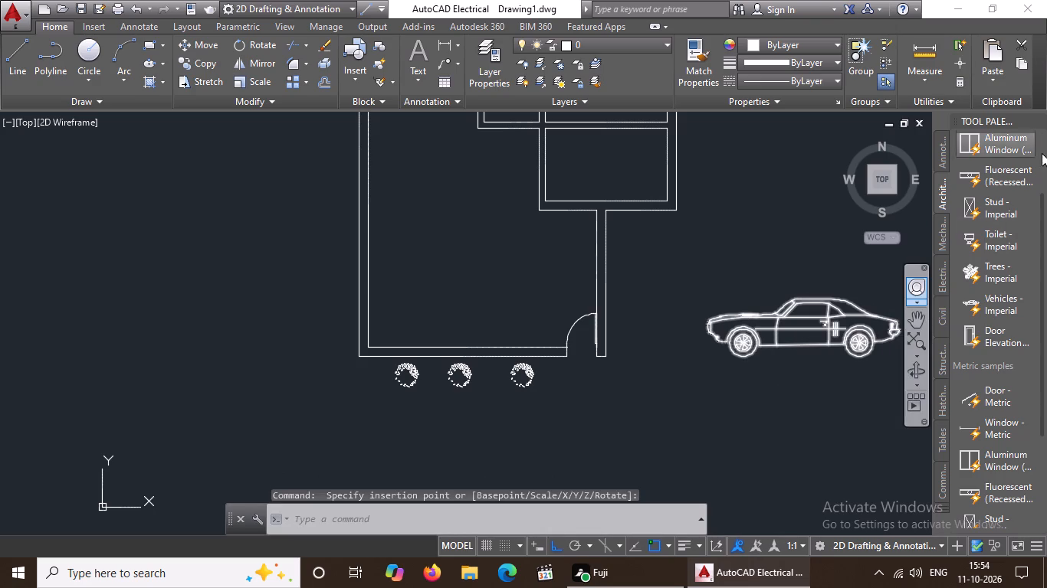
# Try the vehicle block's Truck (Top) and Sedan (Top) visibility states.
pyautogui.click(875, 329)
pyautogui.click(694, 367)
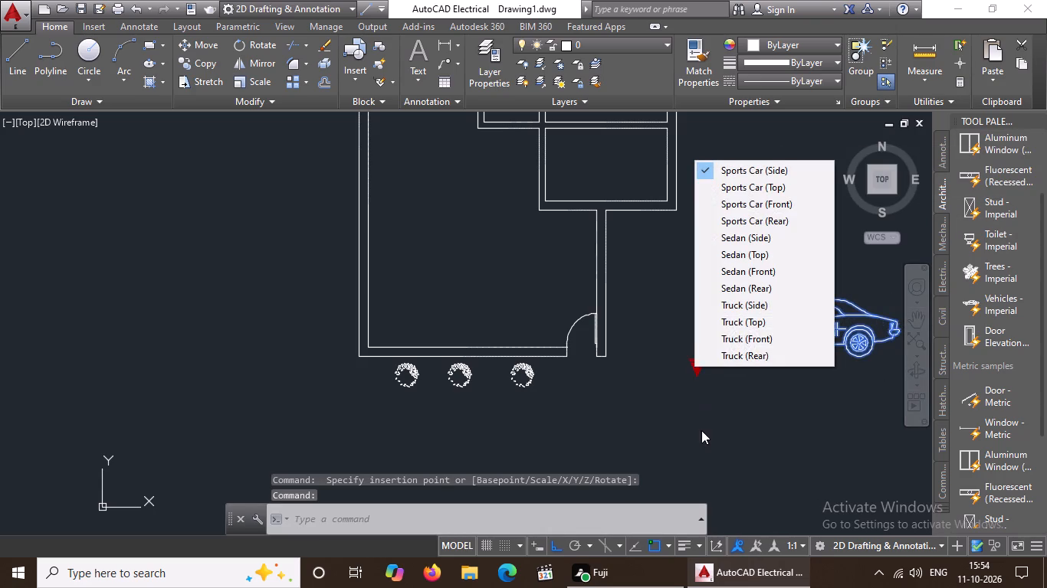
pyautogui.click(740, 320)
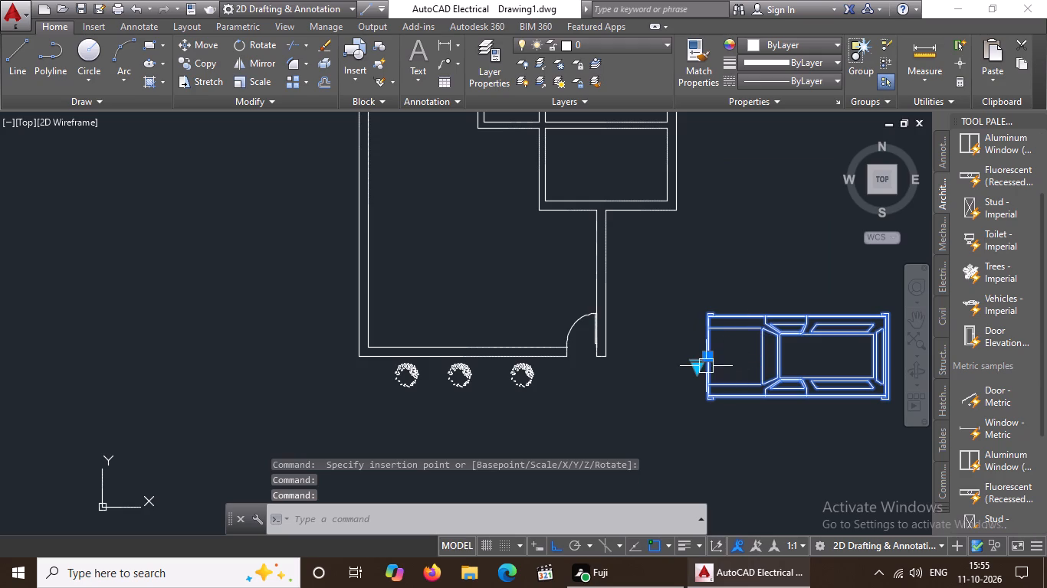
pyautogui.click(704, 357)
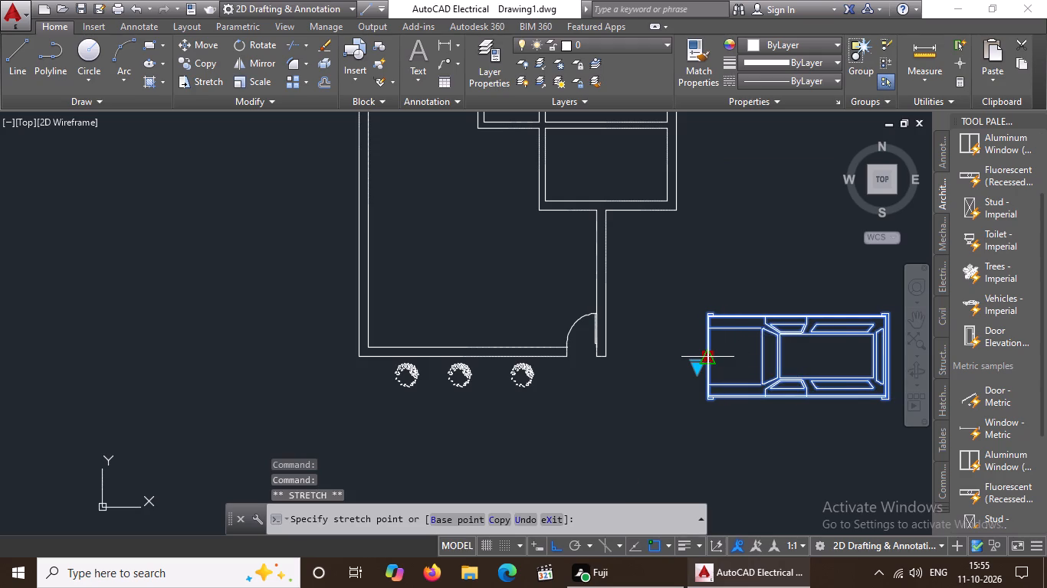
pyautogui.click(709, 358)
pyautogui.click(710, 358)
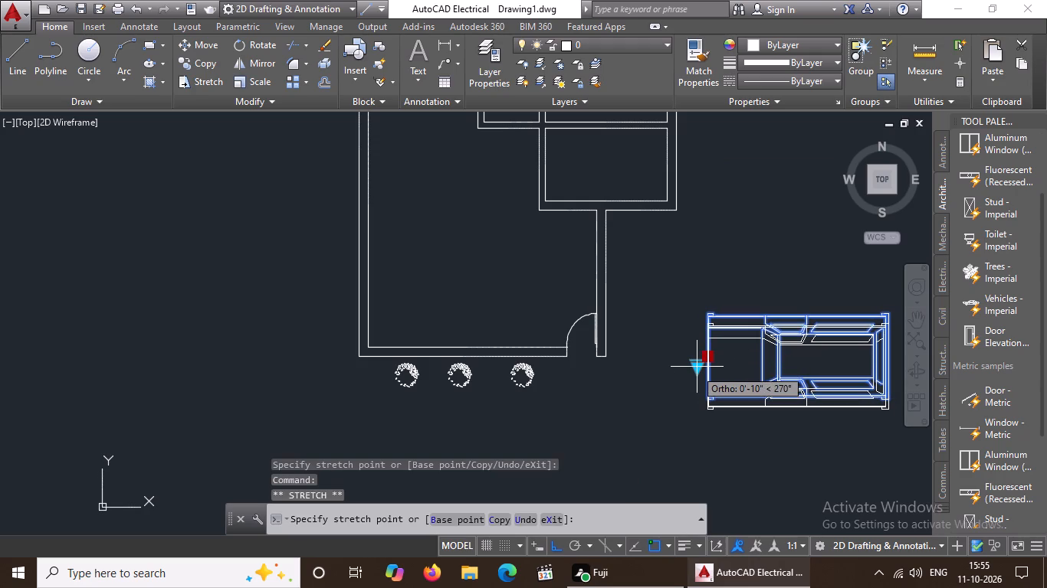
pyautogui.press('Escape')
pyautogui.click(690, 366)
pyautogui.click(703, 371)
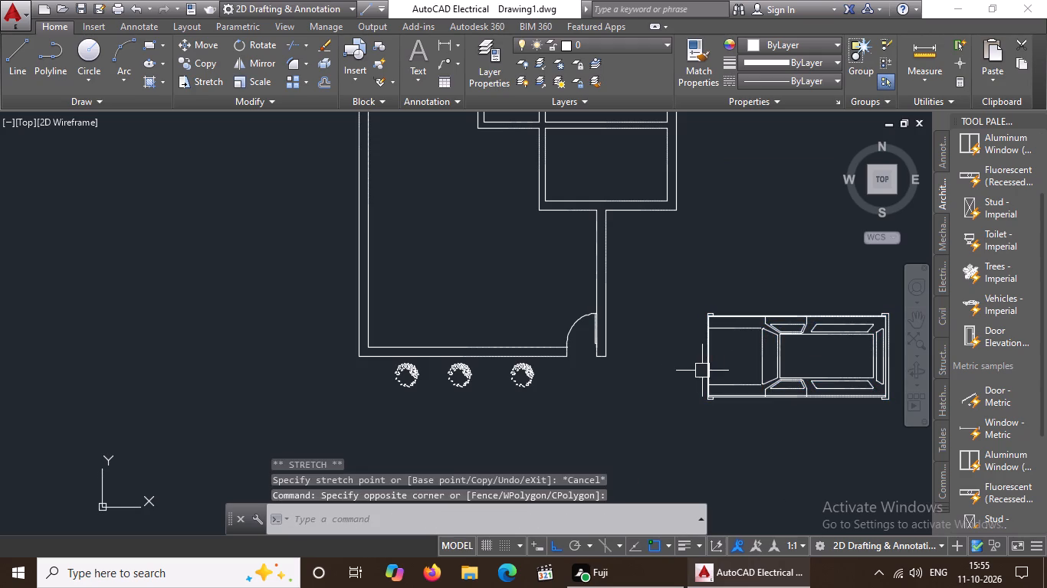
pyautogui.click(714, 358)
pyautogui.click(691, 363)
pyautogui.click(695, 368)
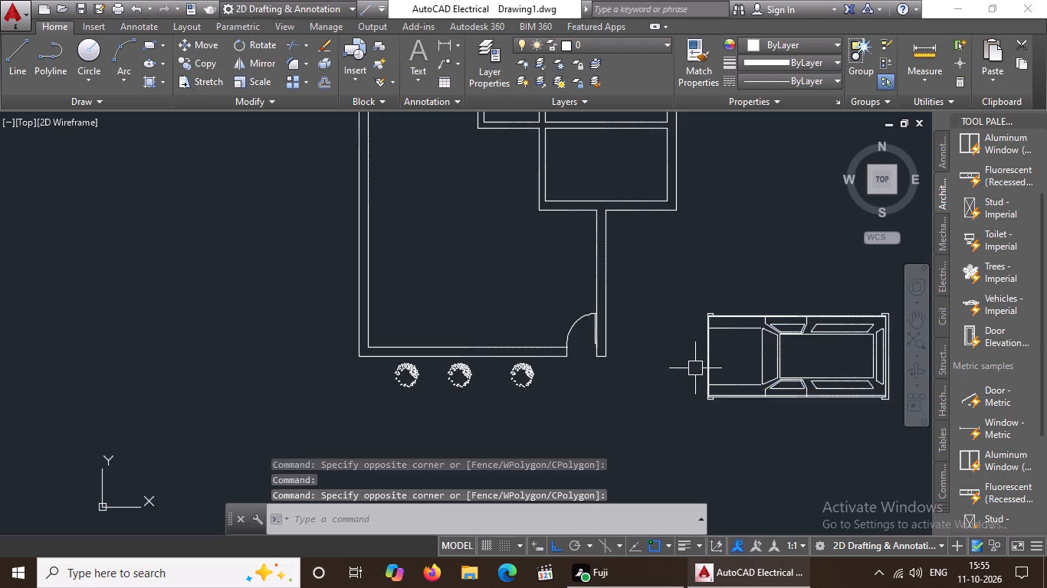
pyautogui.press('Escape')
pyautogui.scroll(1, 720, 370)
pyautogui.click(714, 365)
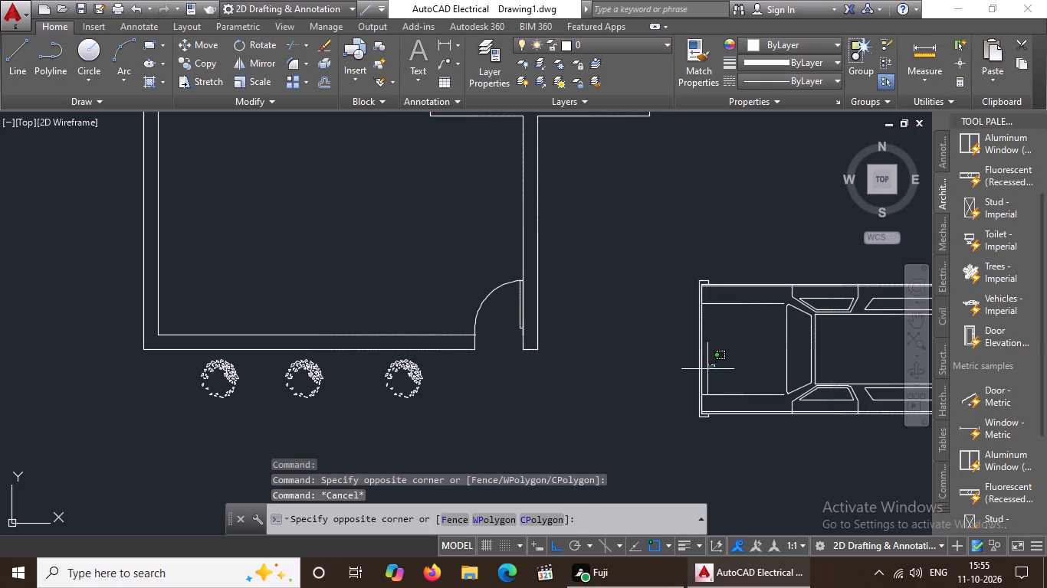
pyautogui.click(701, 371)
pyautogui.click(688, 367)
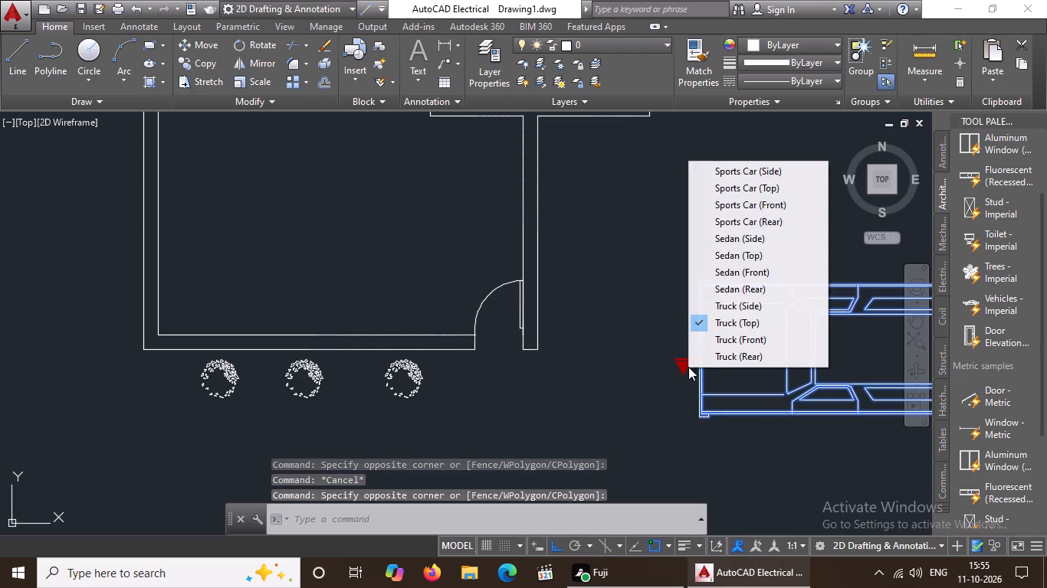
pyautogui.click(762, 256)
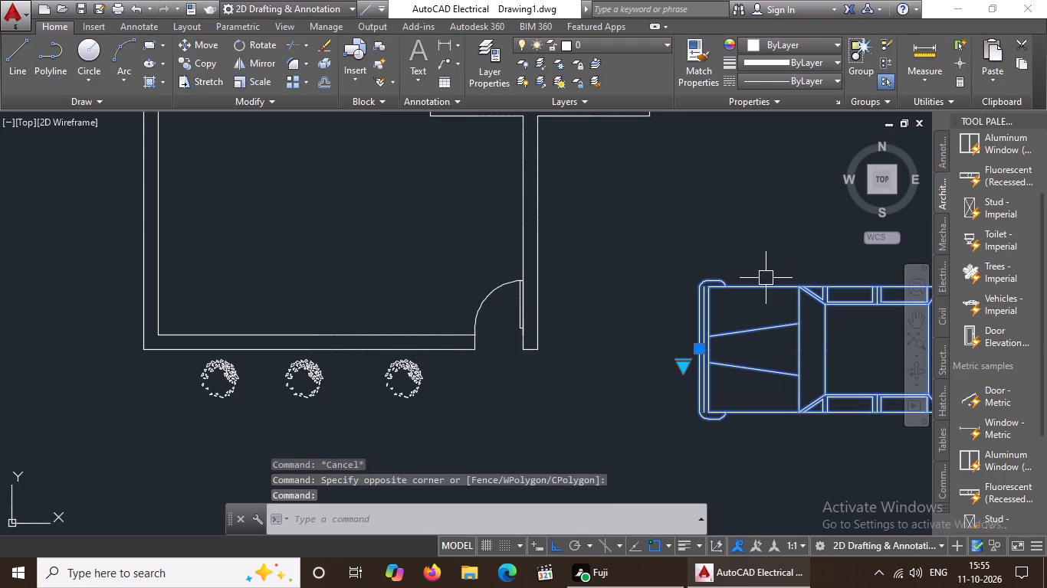
# Set the vehicle block's visibility state to Sports Car (Top).
pyautogui.click(681, 367)
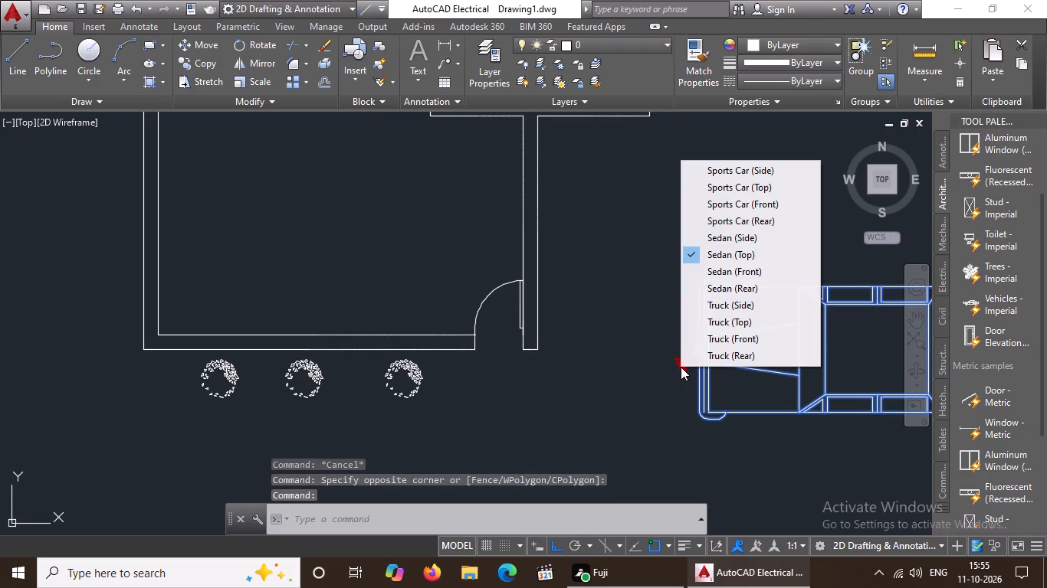
pyautogui.click(766, 187)
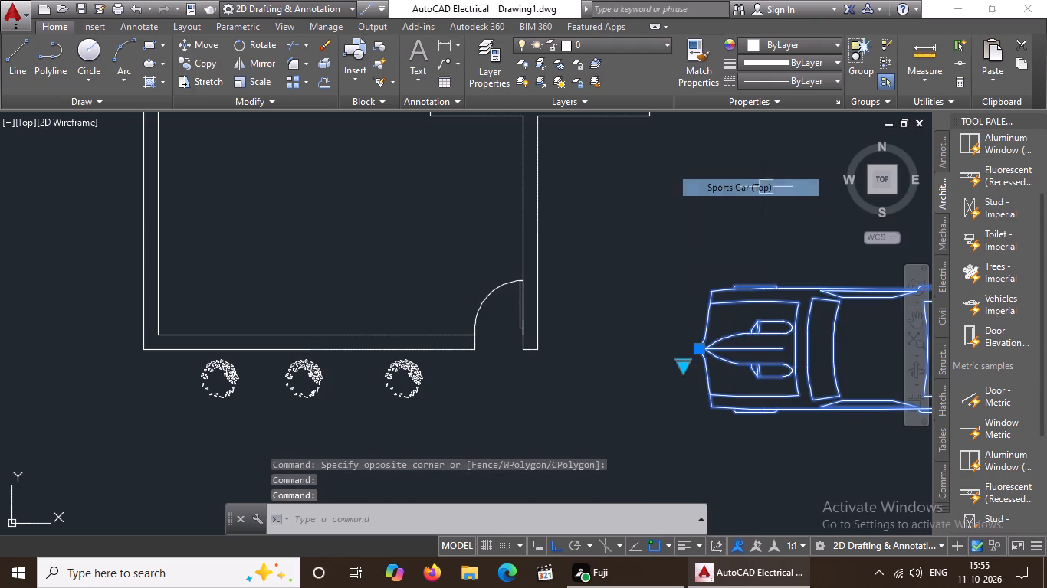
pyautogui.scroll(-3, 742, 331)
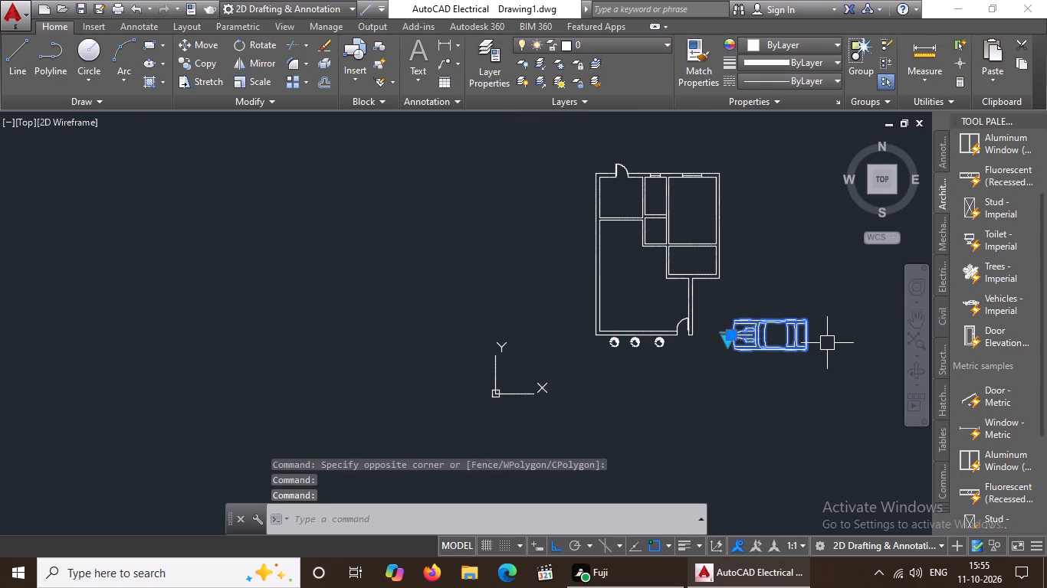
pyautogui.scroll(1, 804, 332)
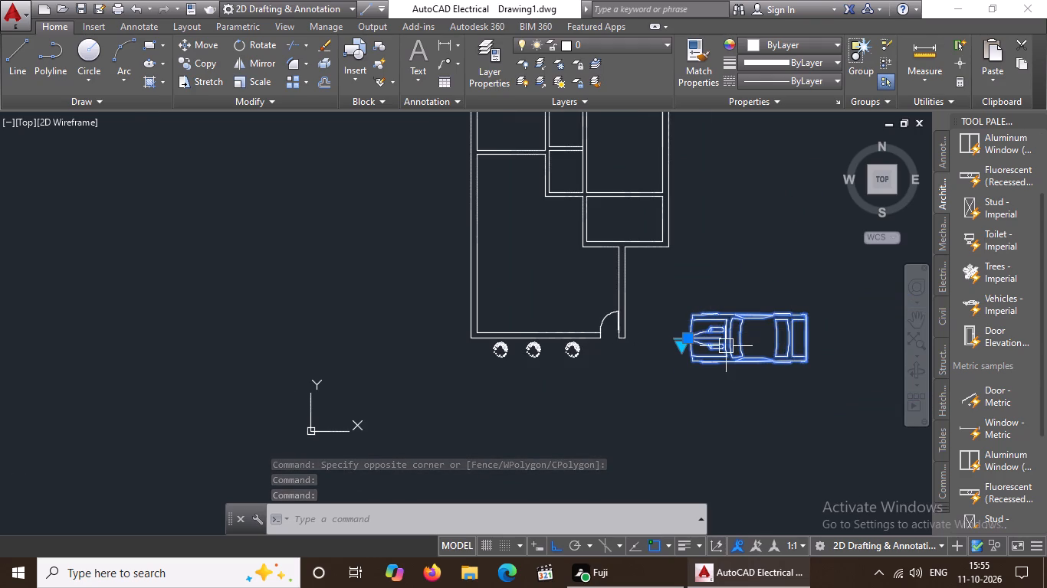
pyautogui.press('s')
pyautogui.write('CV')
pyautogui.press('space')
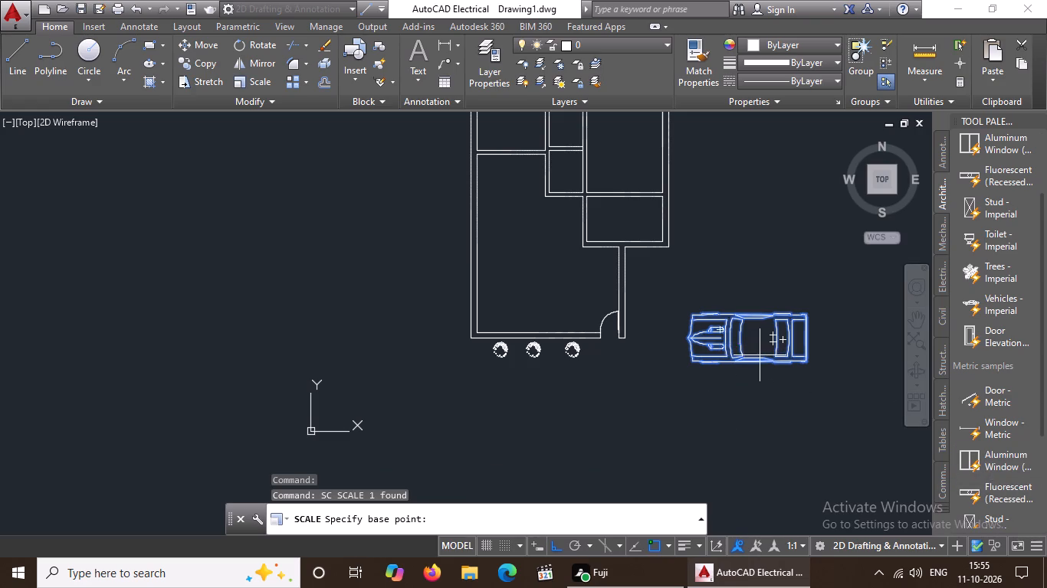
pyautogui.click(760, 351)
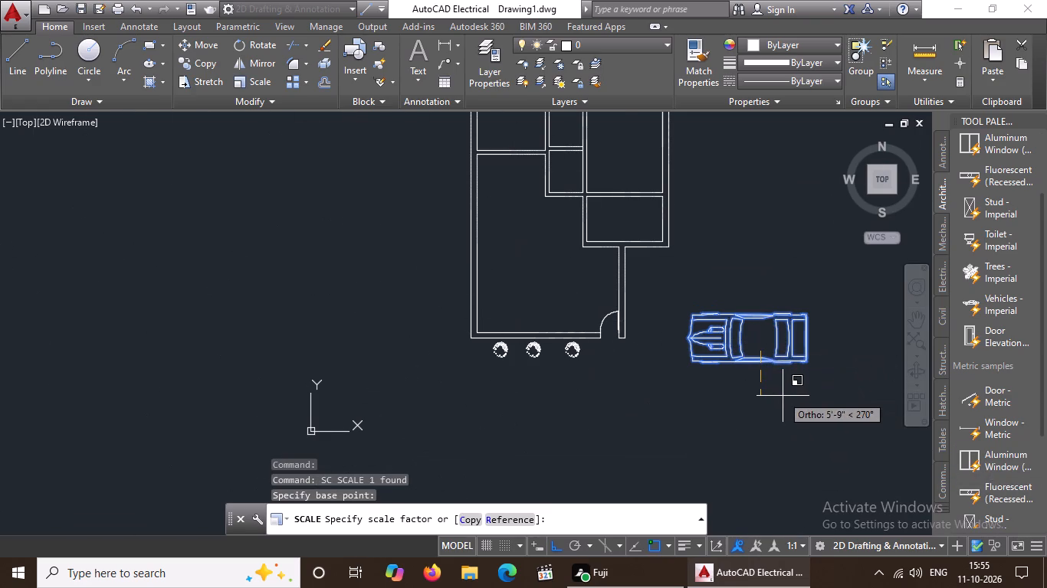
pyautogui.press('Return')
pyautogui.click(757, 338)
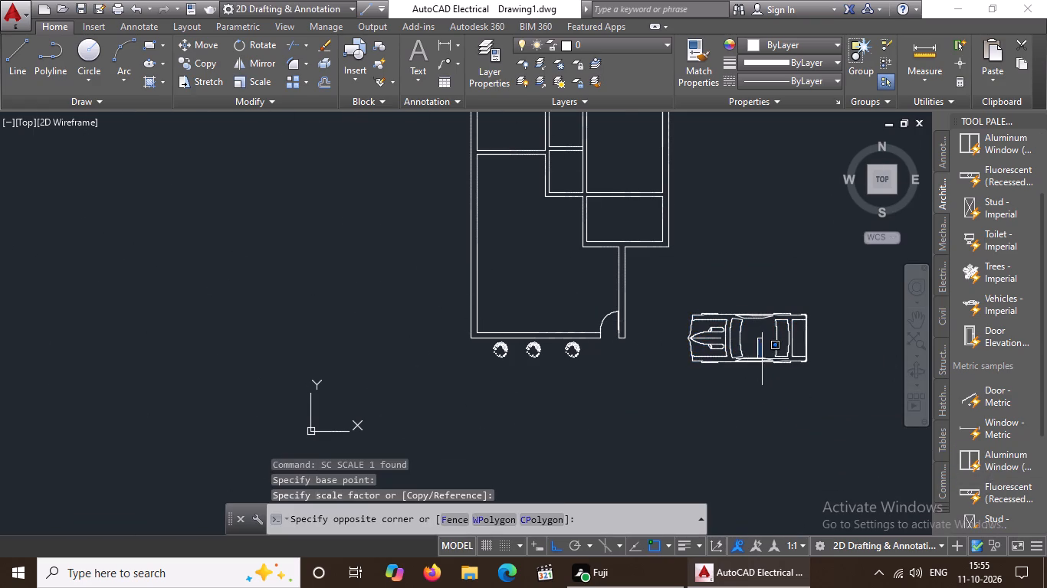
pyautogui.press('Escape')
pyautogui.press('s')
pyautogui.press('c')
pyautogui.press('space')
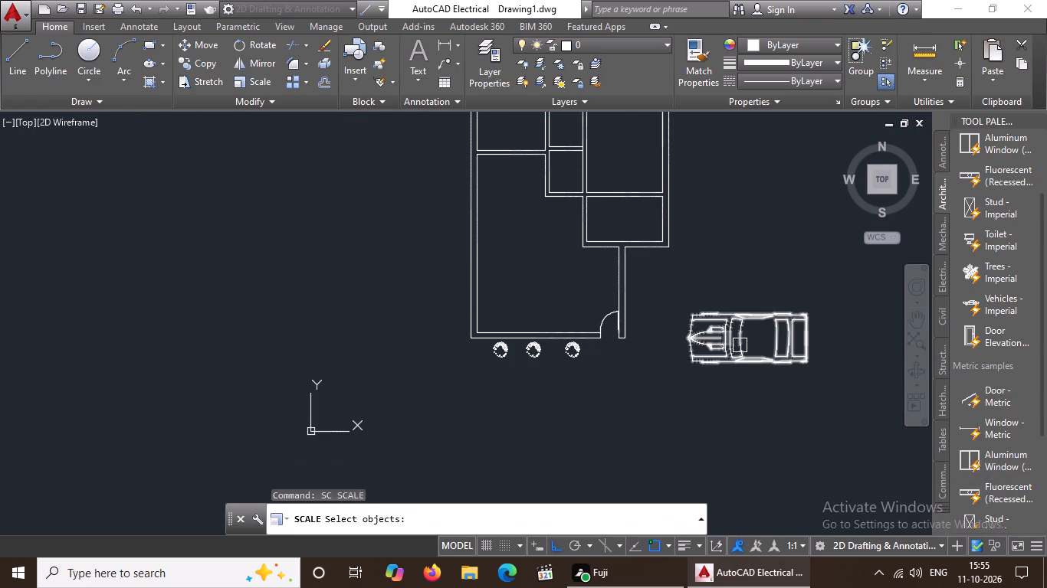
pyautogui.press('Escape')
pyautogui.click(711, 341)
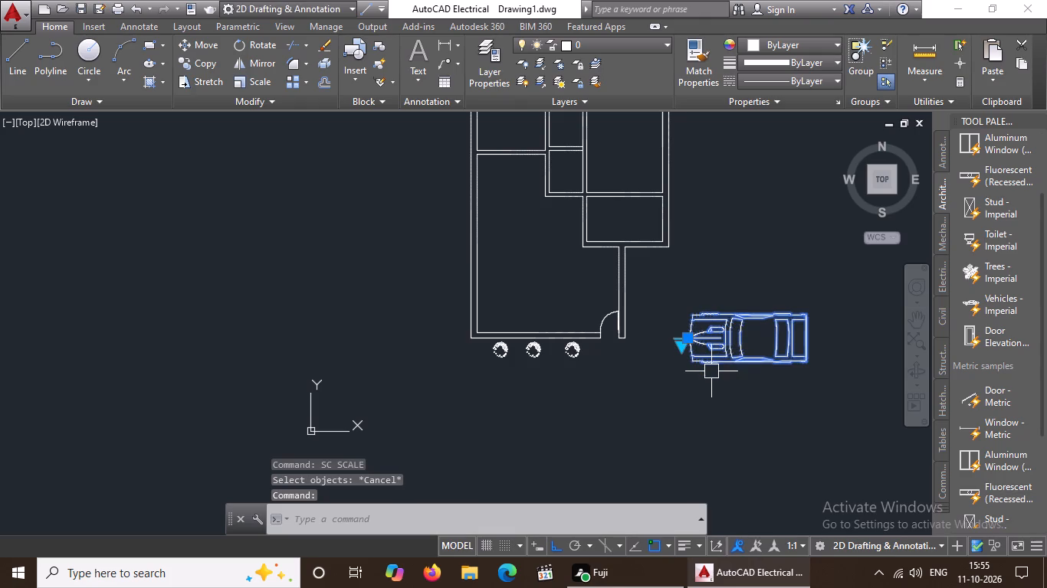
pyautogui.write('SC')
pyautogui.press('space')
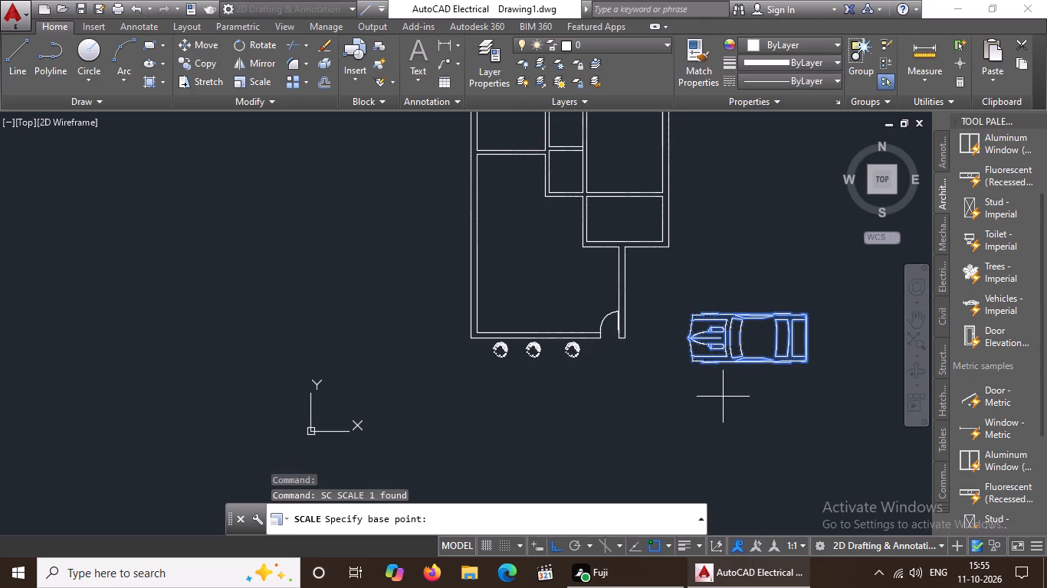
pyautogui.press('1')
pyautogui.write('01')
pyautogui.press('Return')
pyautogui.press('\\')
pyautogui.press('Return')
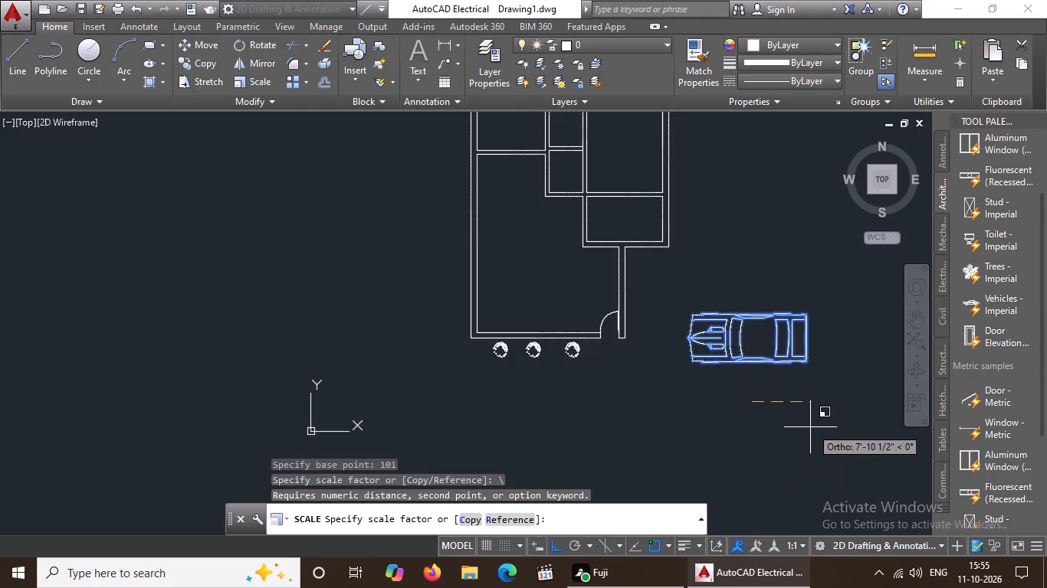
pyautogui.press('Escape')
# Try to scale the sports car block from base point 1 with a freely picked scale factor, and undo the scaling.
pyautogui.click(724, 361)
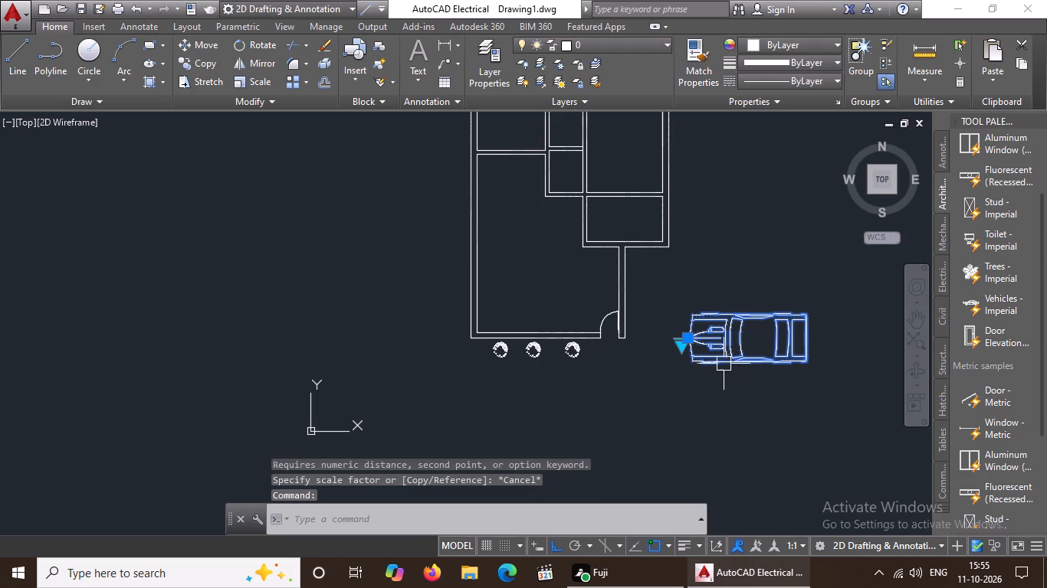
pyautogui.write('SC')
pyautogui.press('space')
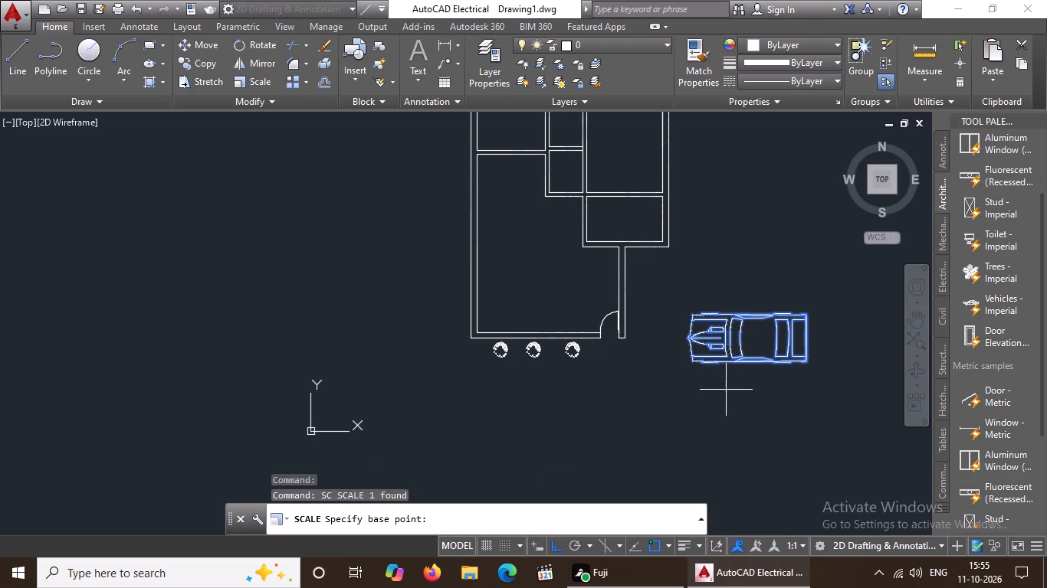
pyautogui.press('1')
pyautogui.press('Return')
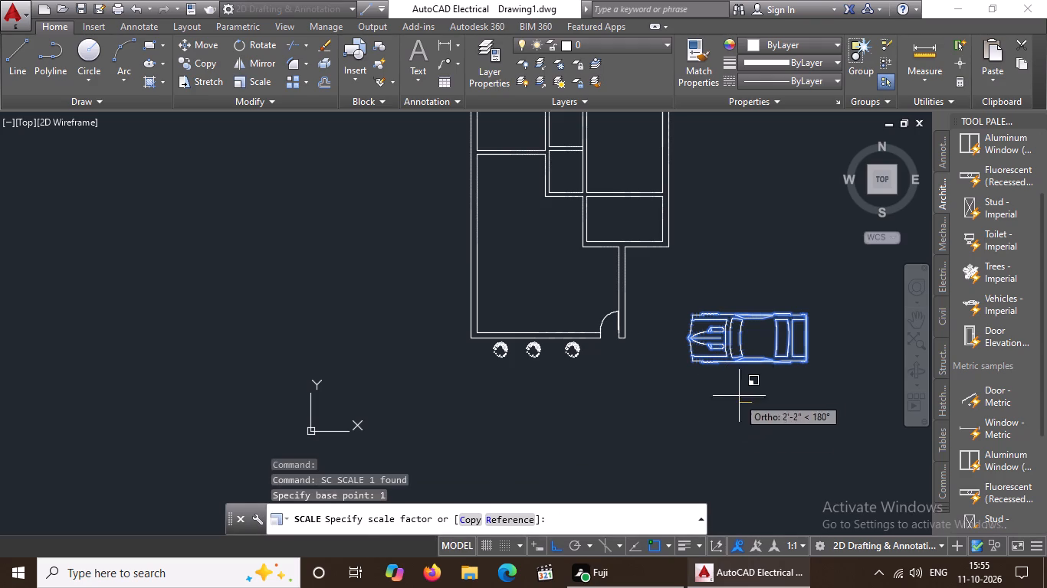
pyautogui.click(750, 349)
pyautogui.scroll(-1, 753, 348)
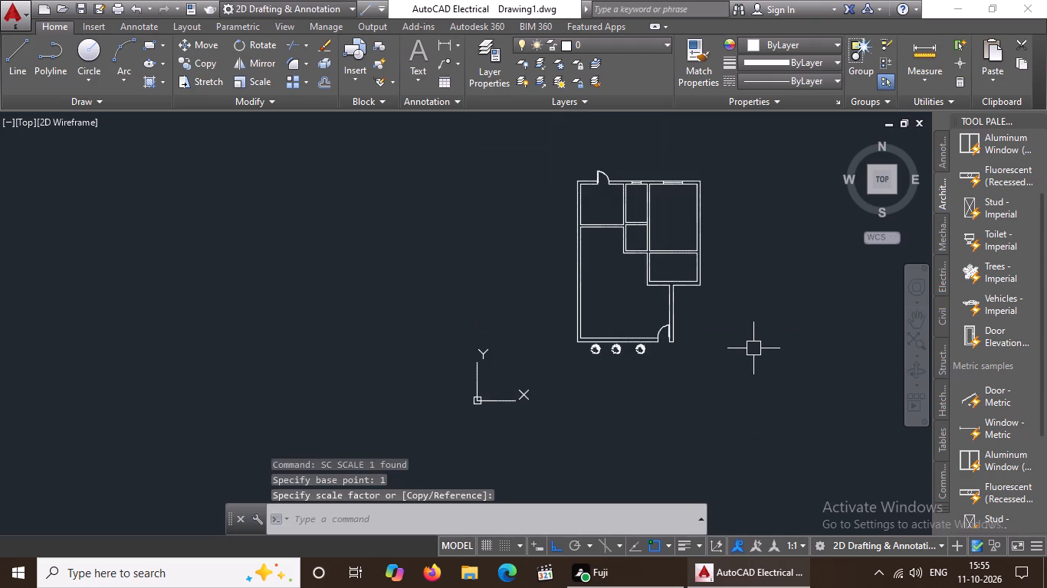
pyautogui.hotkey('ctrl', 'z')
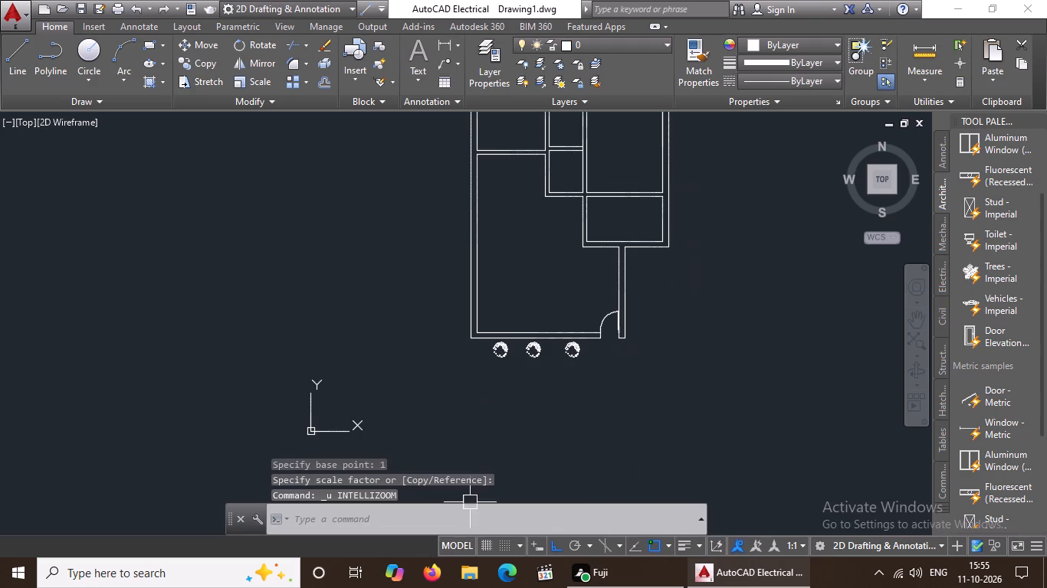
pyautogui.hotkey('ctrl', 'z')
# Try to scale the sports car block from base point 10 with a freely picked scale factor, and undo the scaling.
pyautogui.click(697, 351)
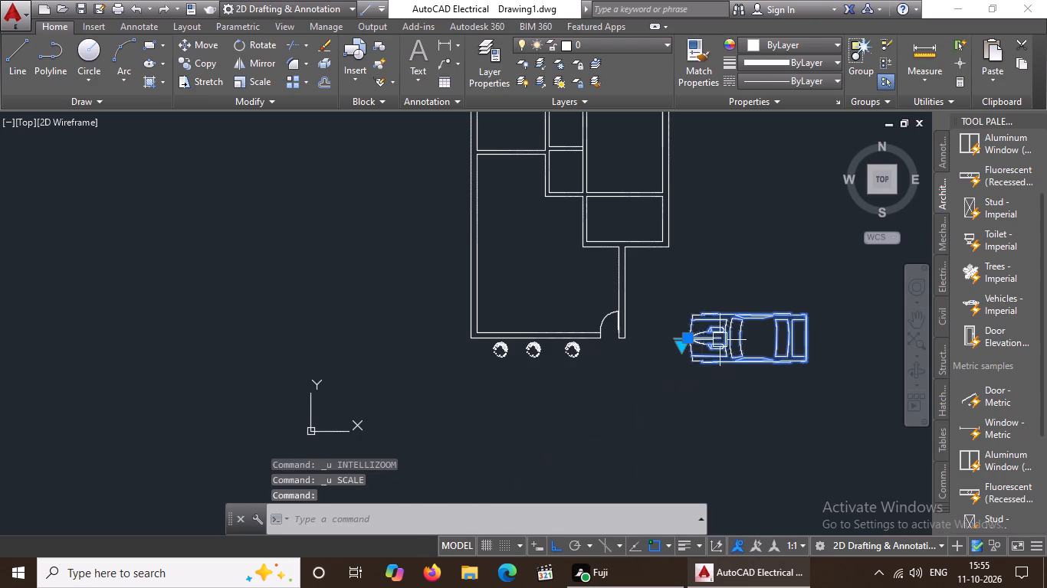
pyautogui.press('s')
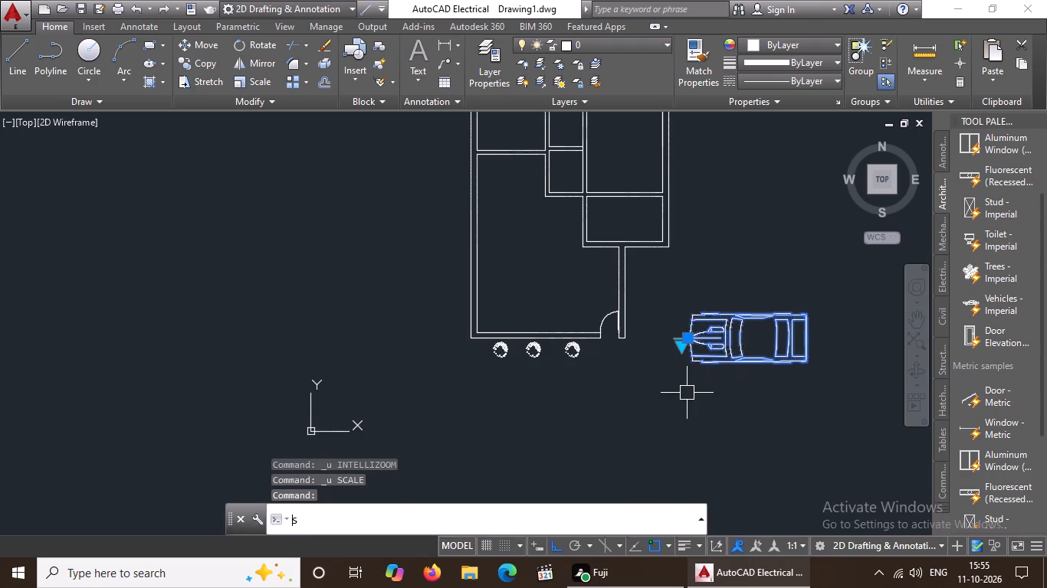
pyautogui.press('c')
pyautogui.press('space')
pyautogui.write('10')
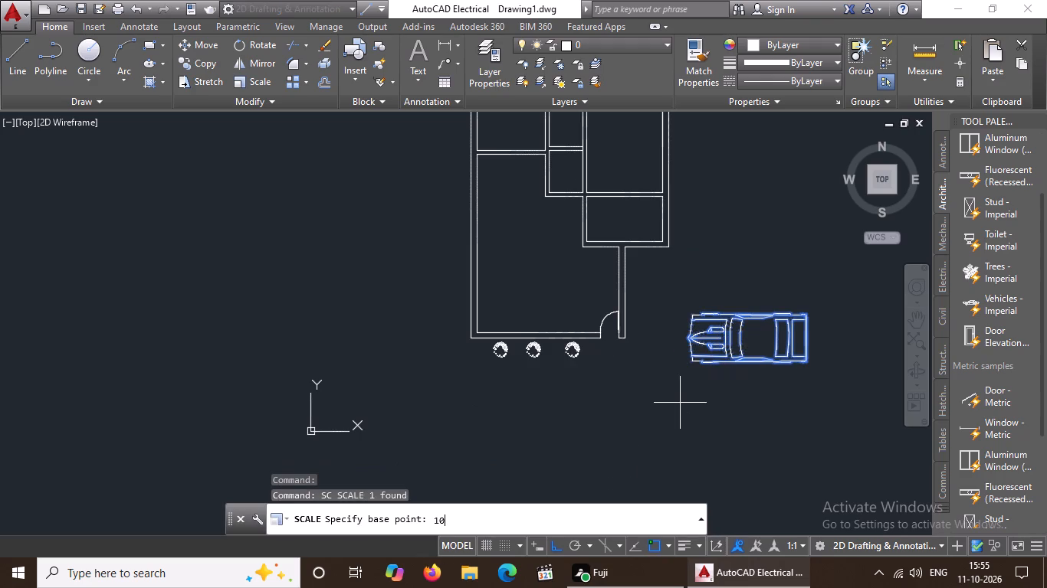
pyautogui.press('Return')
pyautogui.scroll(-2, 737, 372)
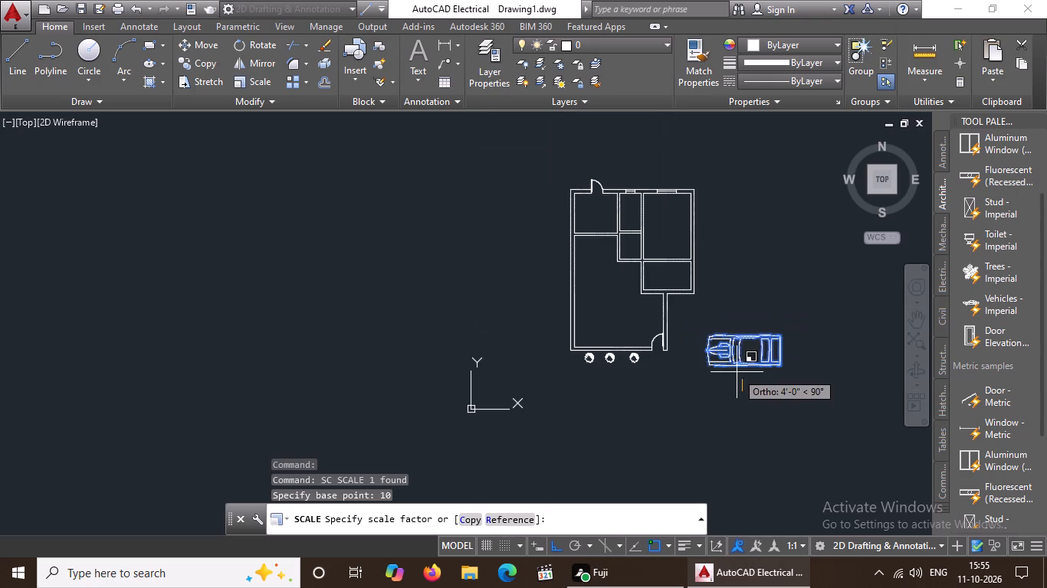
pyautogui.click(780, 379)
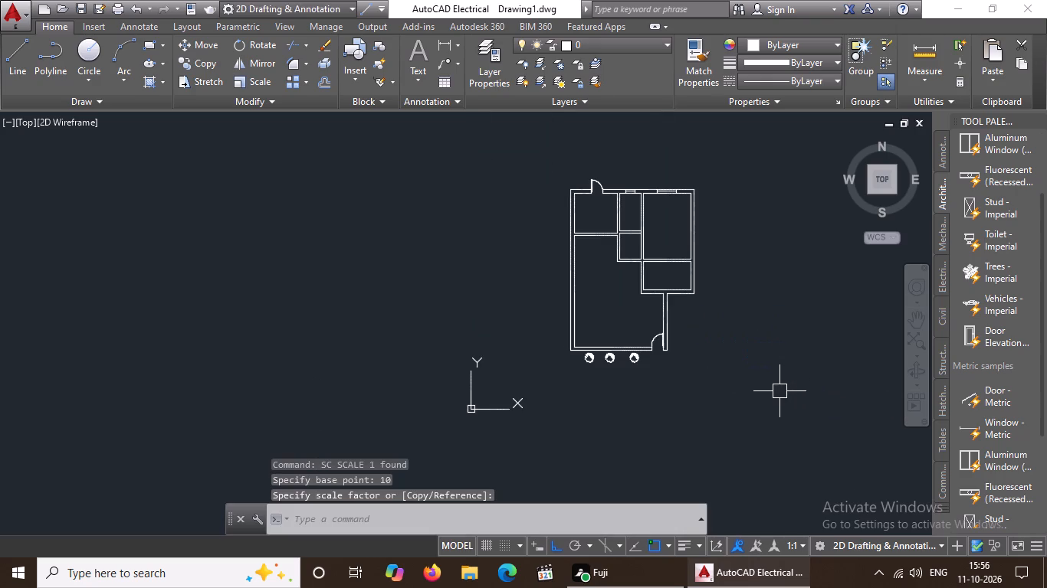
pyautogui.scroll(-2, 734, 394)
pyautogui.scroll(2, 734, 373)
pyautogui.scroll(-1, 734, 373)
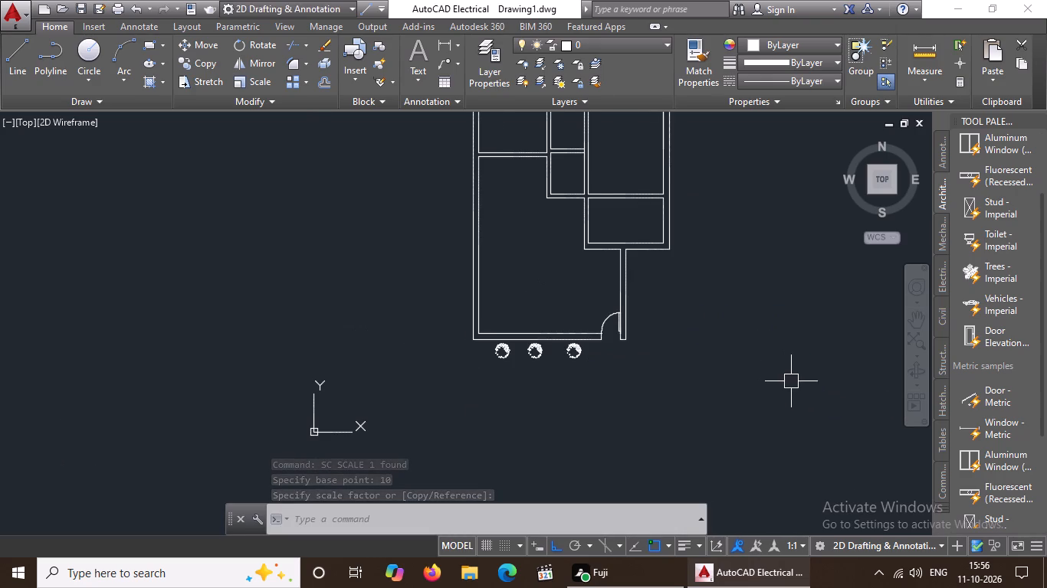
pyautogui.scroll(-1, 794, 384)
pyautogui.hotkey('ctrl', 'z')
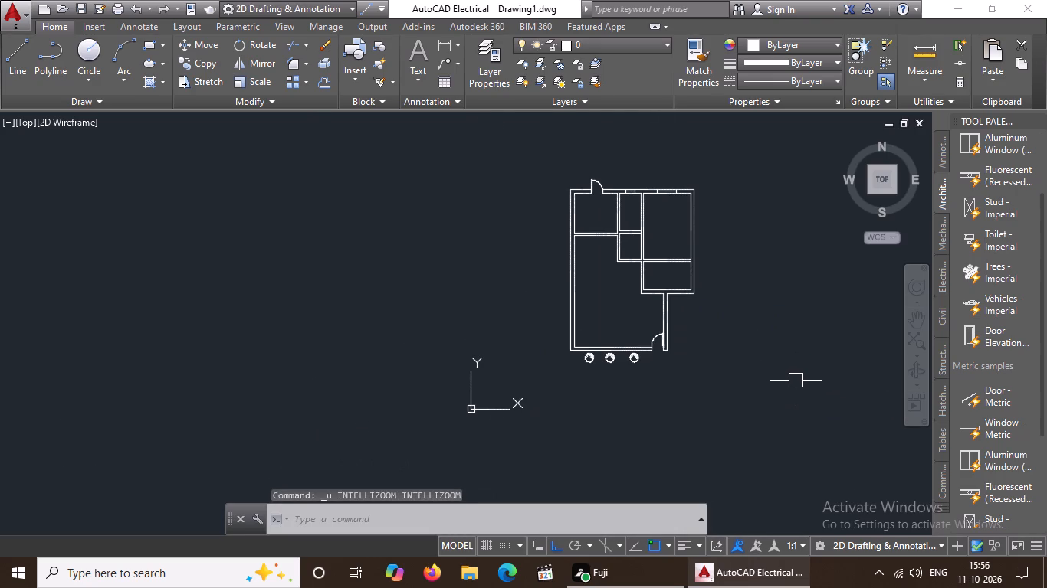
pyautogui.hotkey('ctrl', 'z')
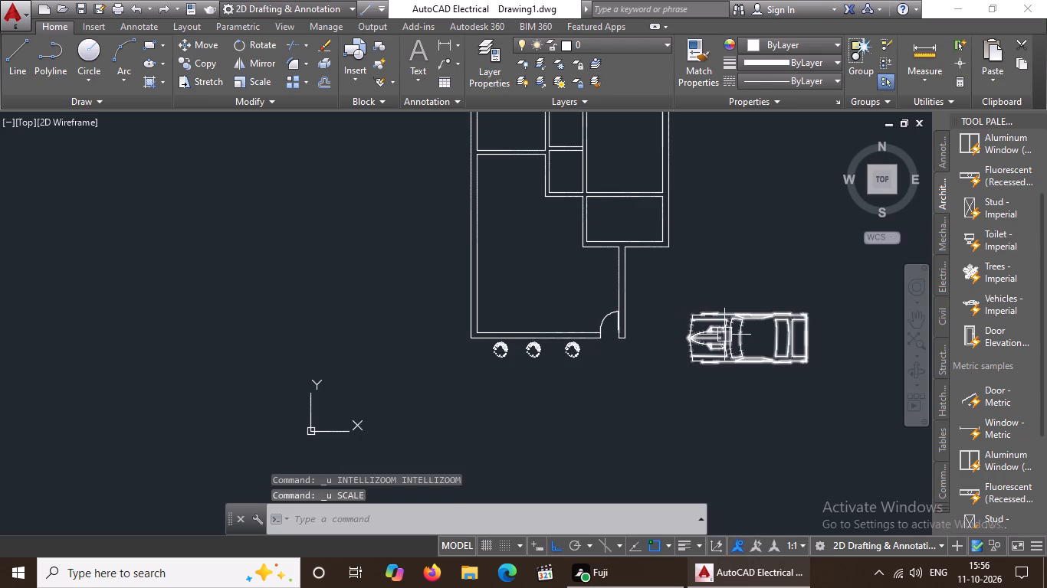
# Rotate the sports car block by 270° about a point near its rear end, so its nose points north.
pyautogui.click(724, 335)
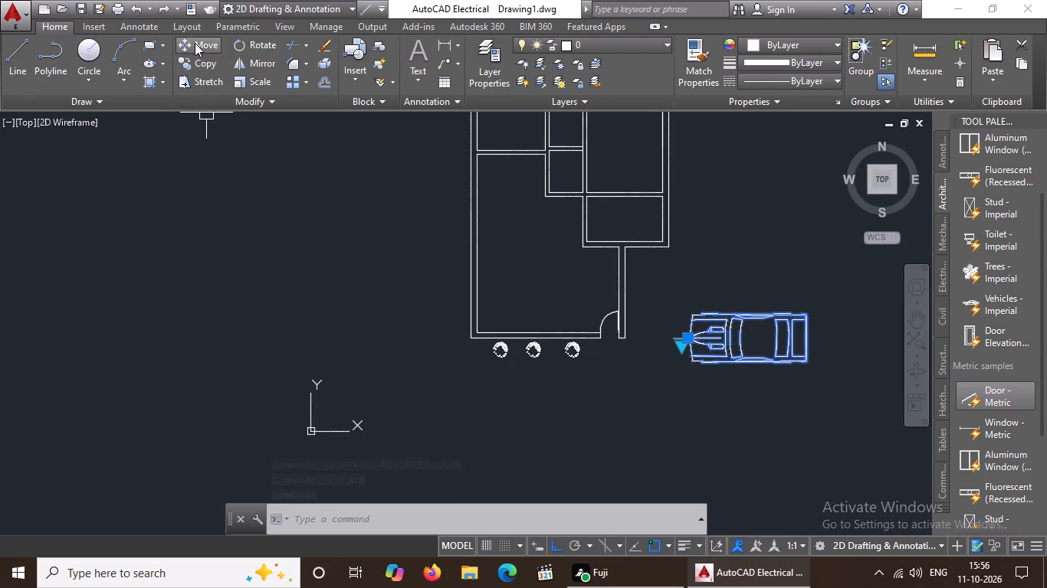
pyautogui.click(253, 48)
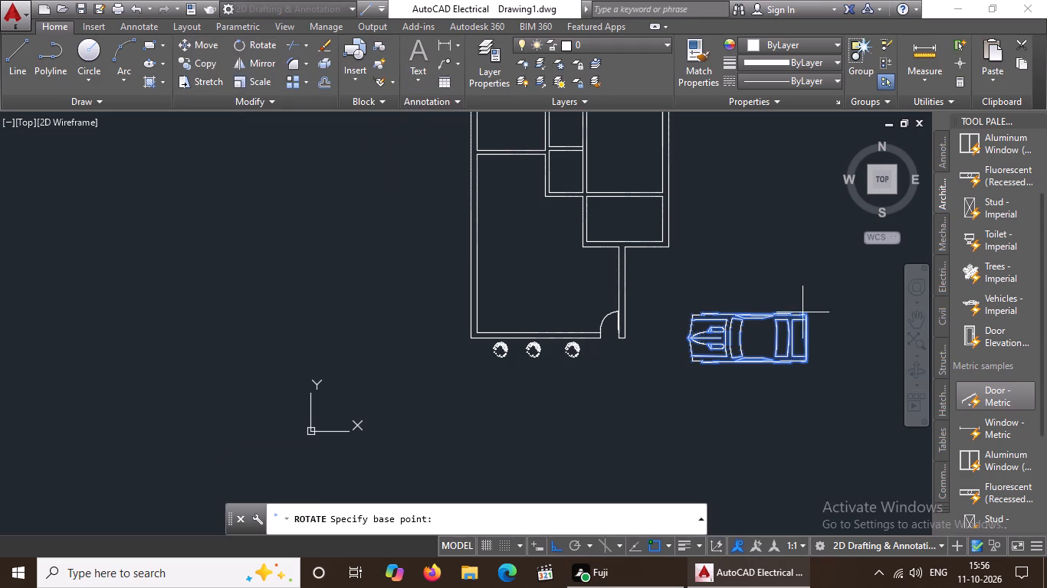
pyautogui.click(796, 347)
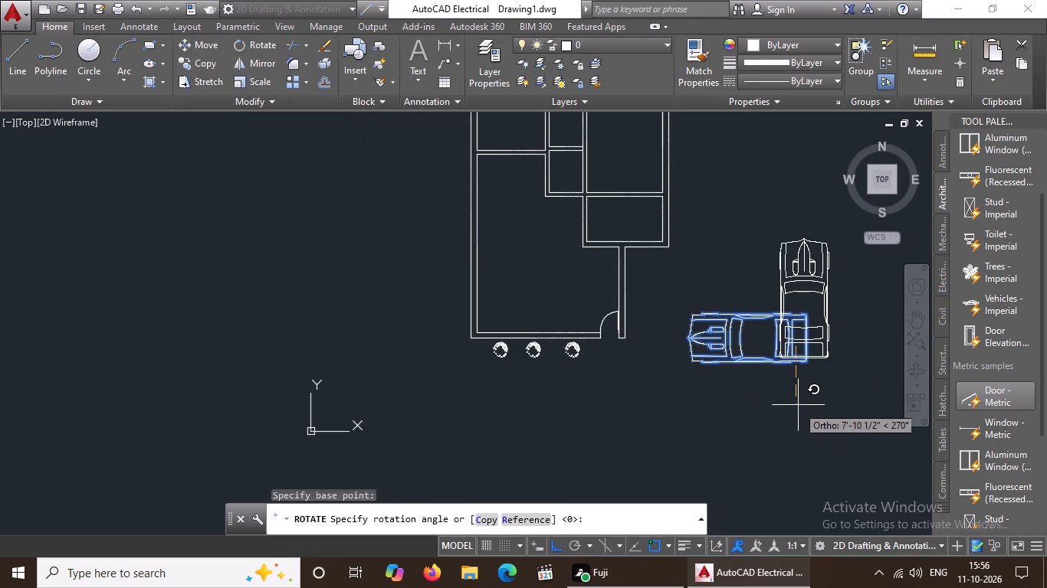
pyautogui.click(796, 395)
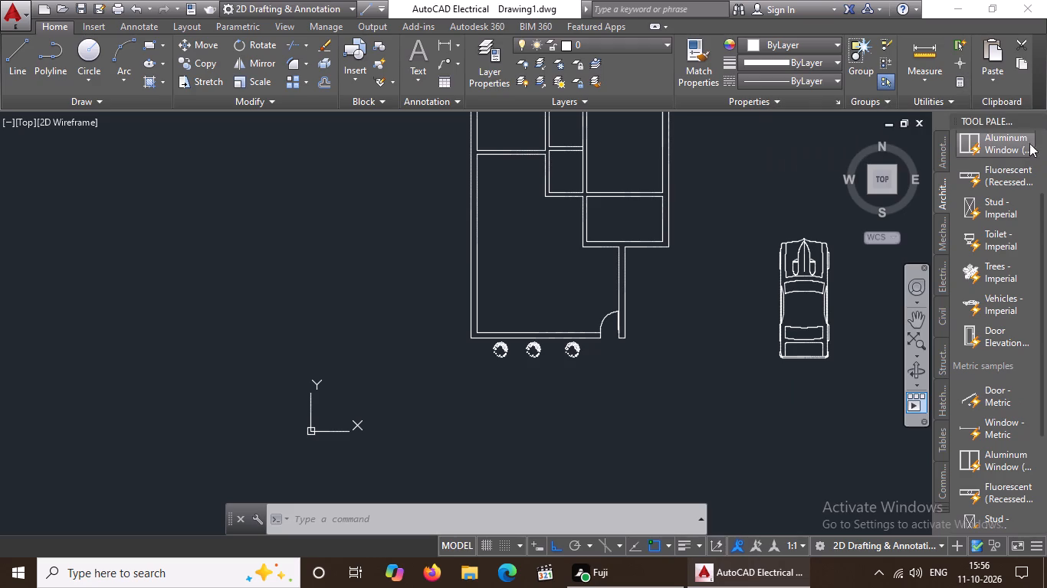
# Close the tool palettes.
pyautogui.click(1036, 117)
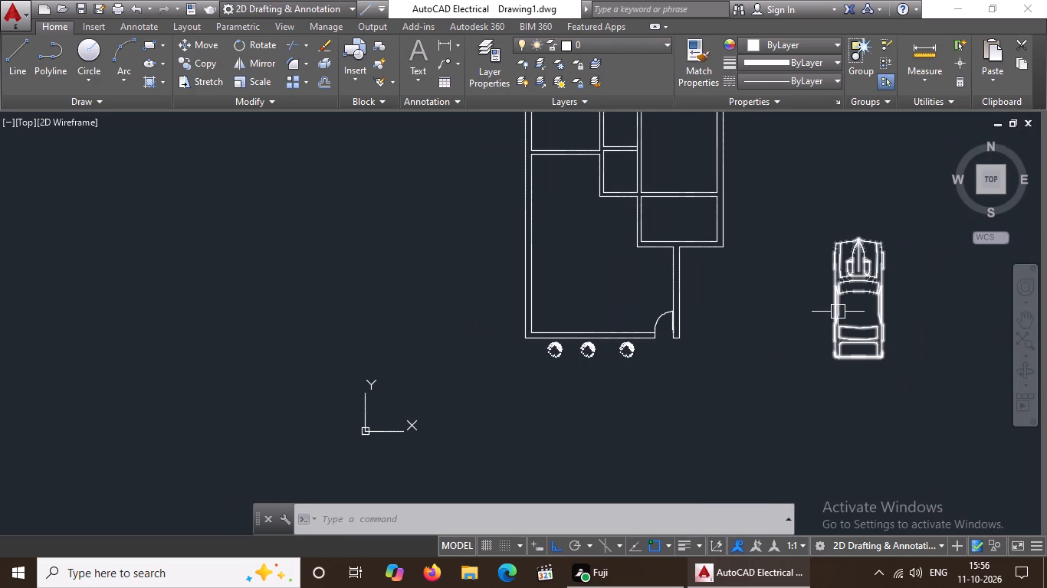
pyautogui.press('Escape')
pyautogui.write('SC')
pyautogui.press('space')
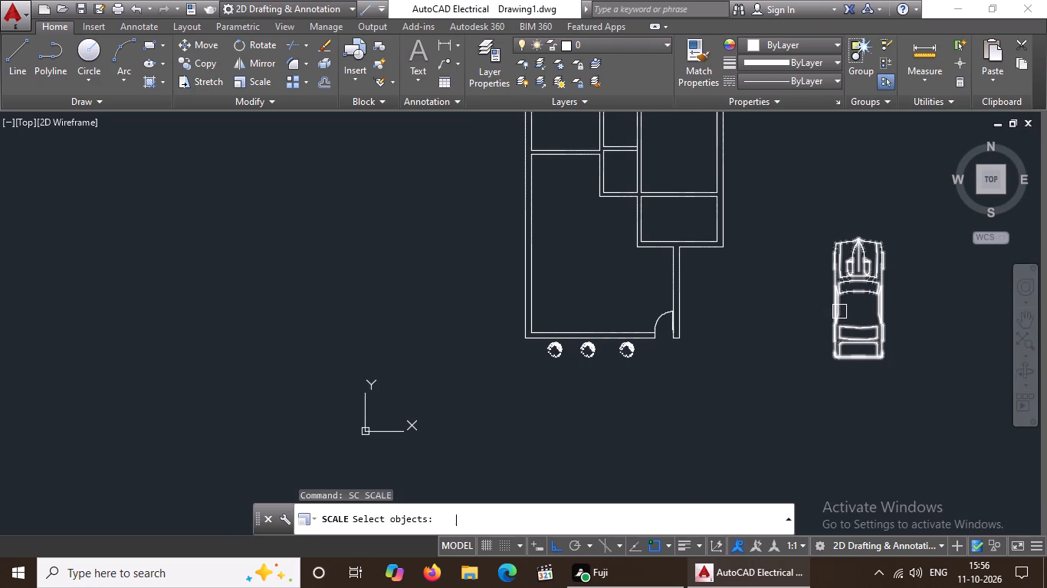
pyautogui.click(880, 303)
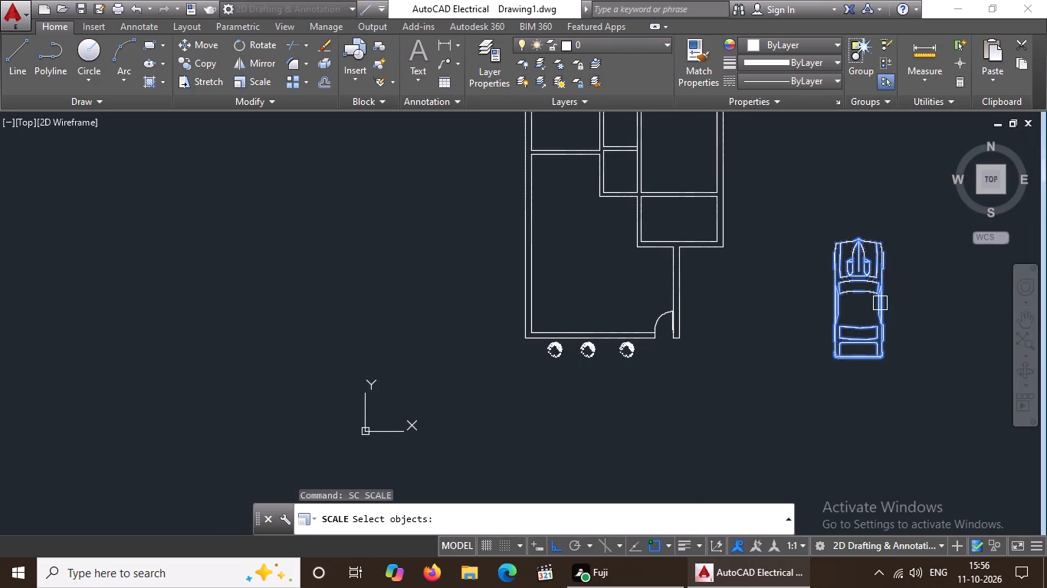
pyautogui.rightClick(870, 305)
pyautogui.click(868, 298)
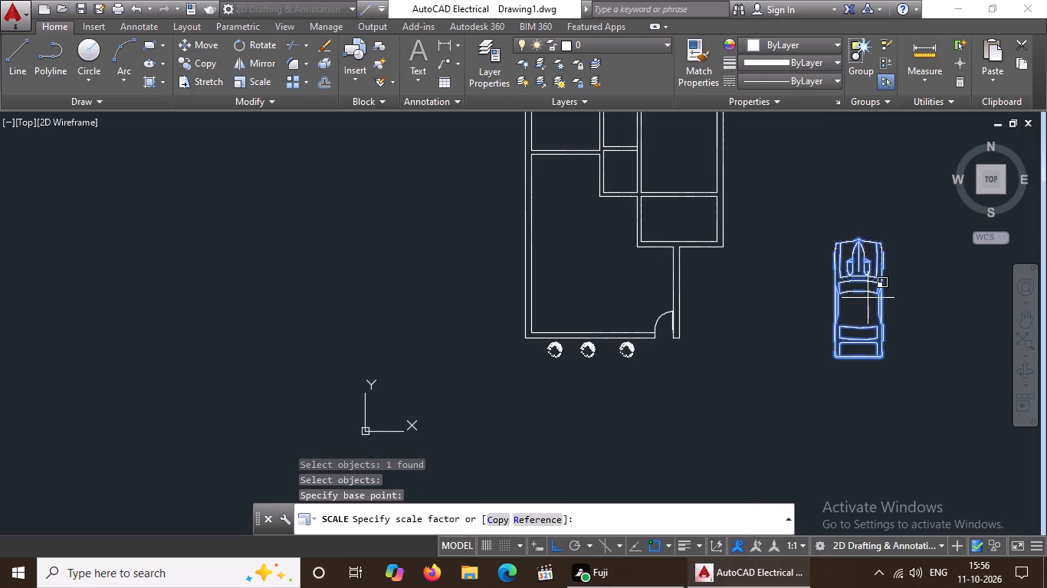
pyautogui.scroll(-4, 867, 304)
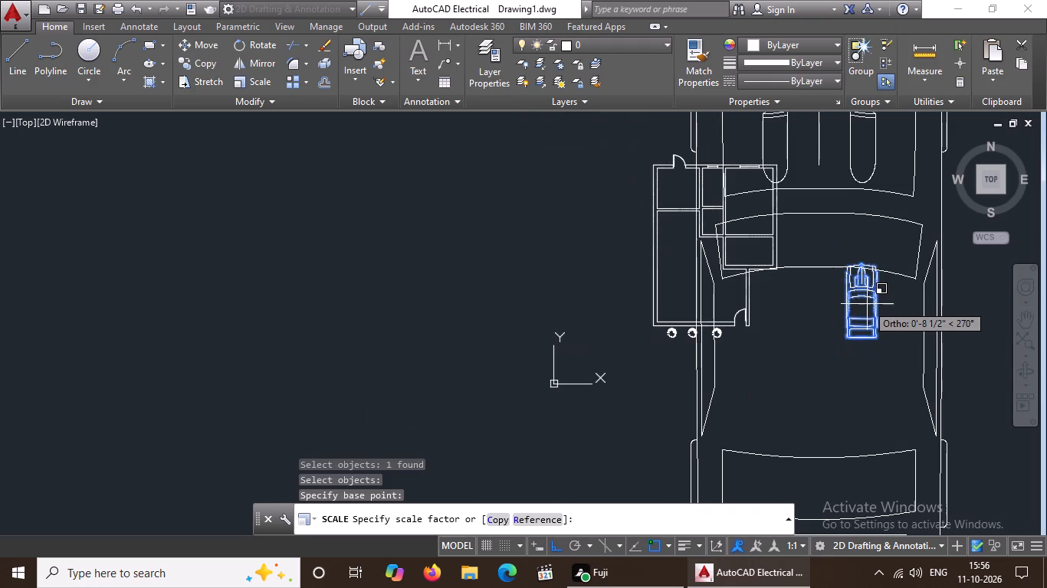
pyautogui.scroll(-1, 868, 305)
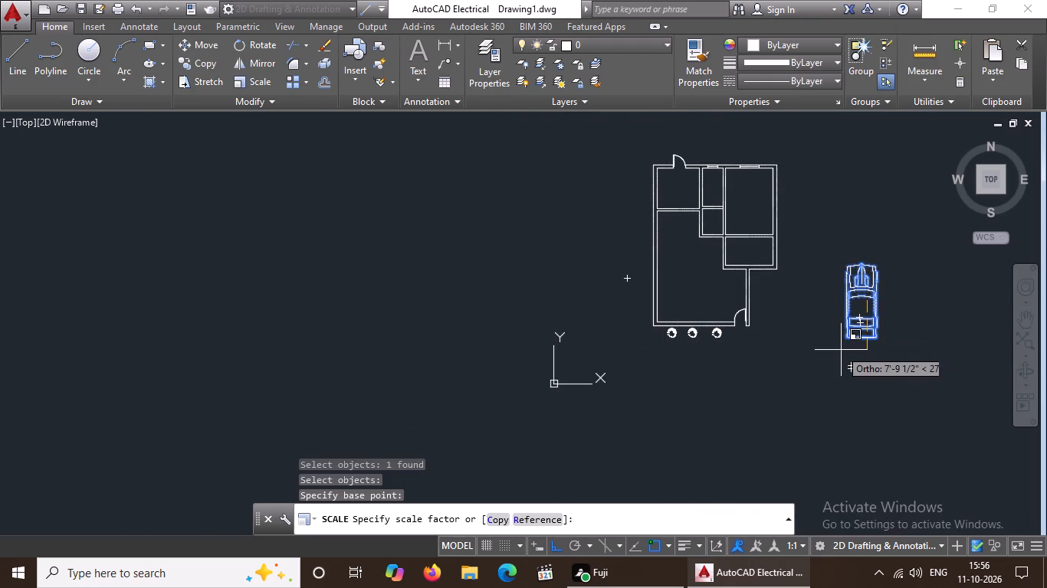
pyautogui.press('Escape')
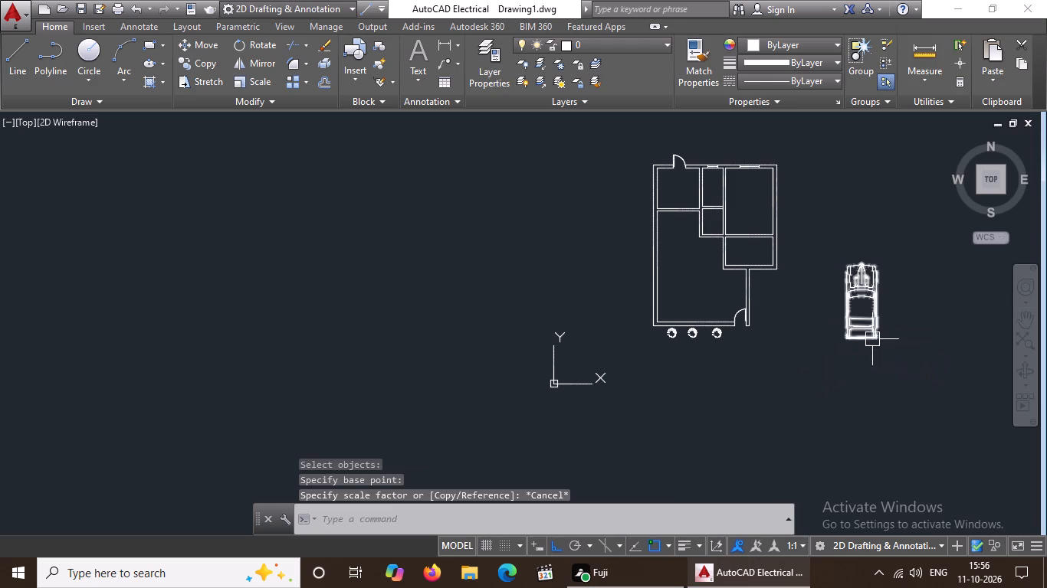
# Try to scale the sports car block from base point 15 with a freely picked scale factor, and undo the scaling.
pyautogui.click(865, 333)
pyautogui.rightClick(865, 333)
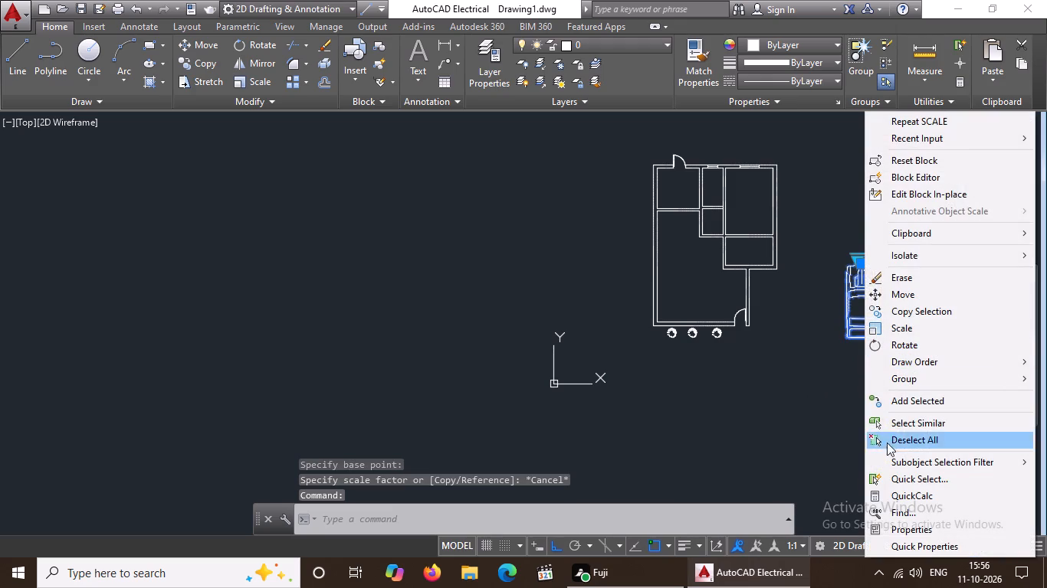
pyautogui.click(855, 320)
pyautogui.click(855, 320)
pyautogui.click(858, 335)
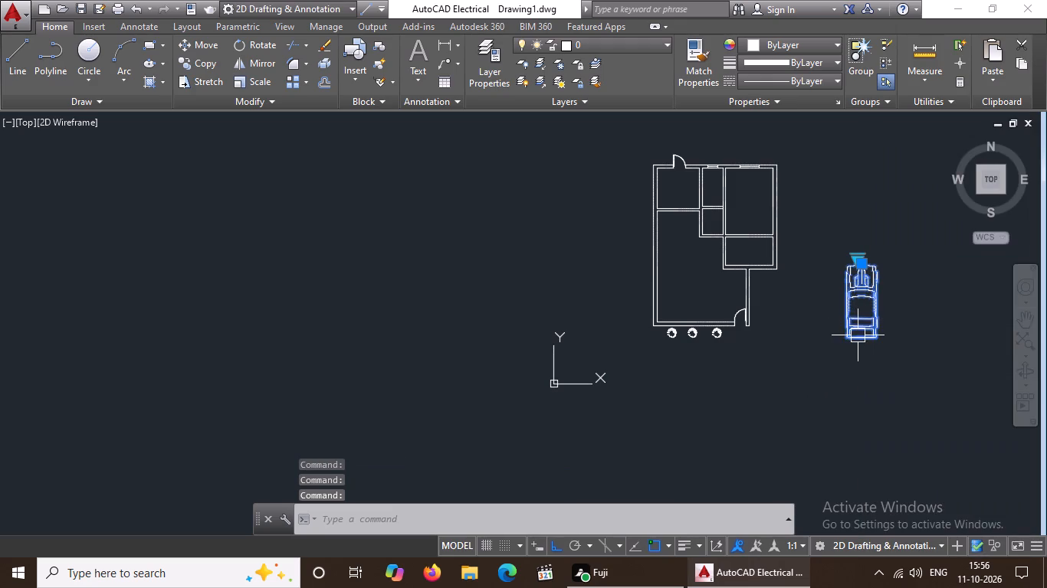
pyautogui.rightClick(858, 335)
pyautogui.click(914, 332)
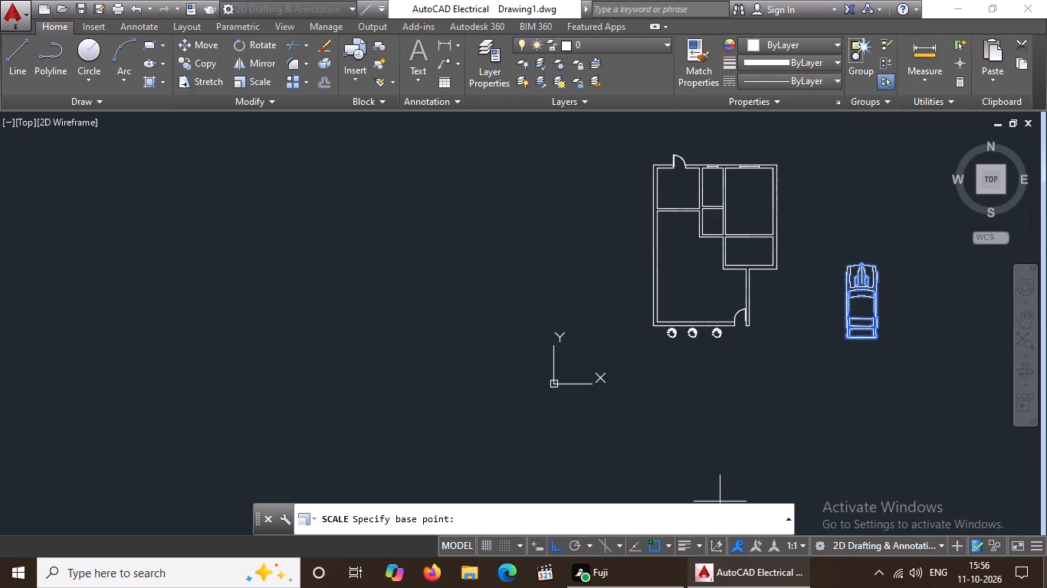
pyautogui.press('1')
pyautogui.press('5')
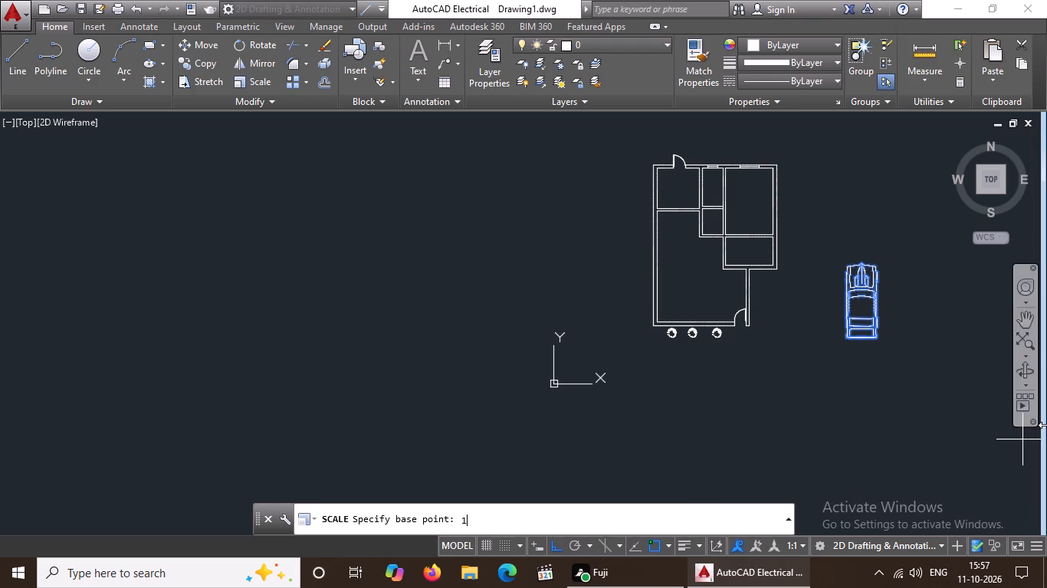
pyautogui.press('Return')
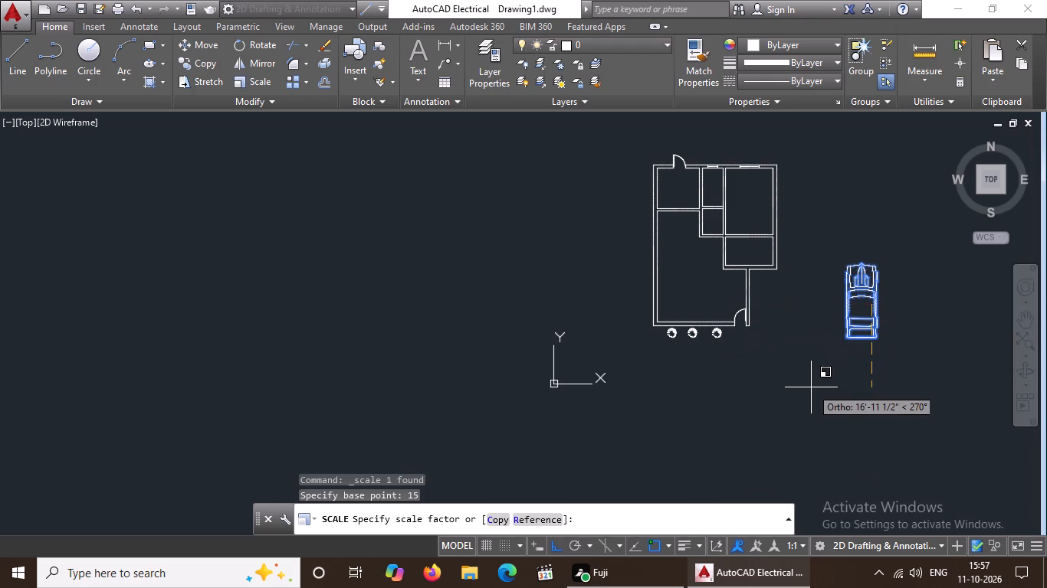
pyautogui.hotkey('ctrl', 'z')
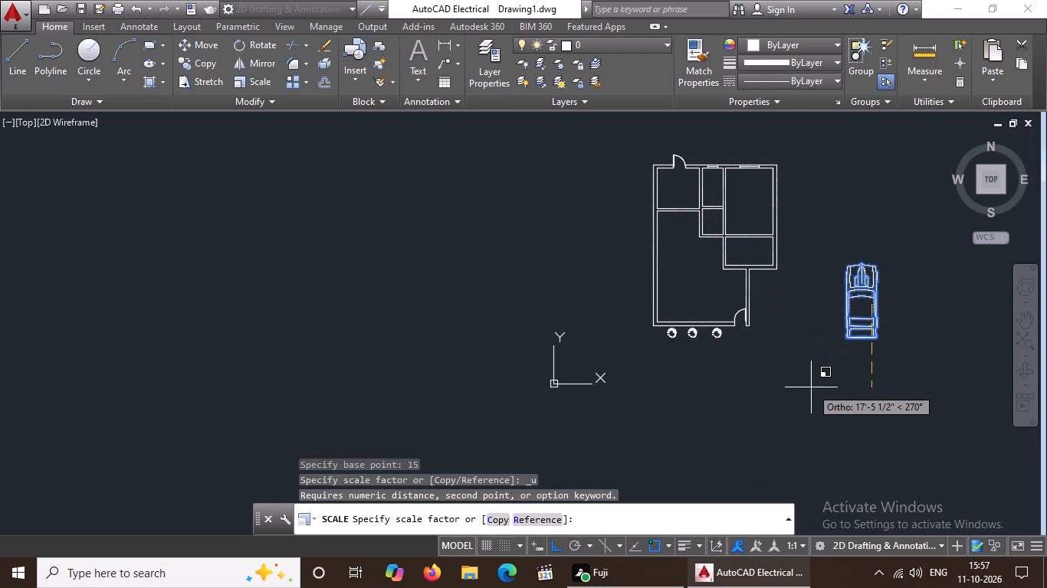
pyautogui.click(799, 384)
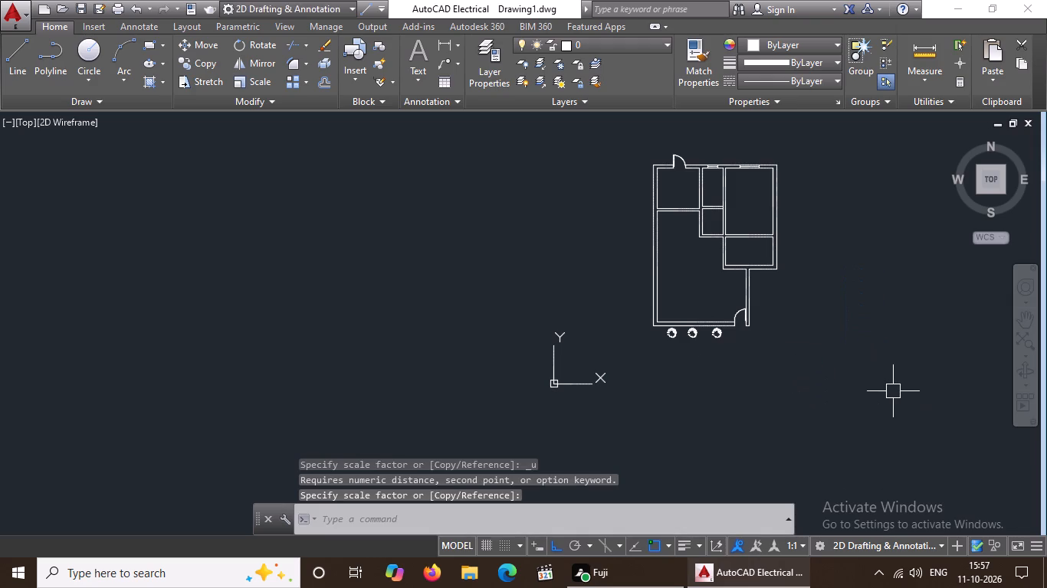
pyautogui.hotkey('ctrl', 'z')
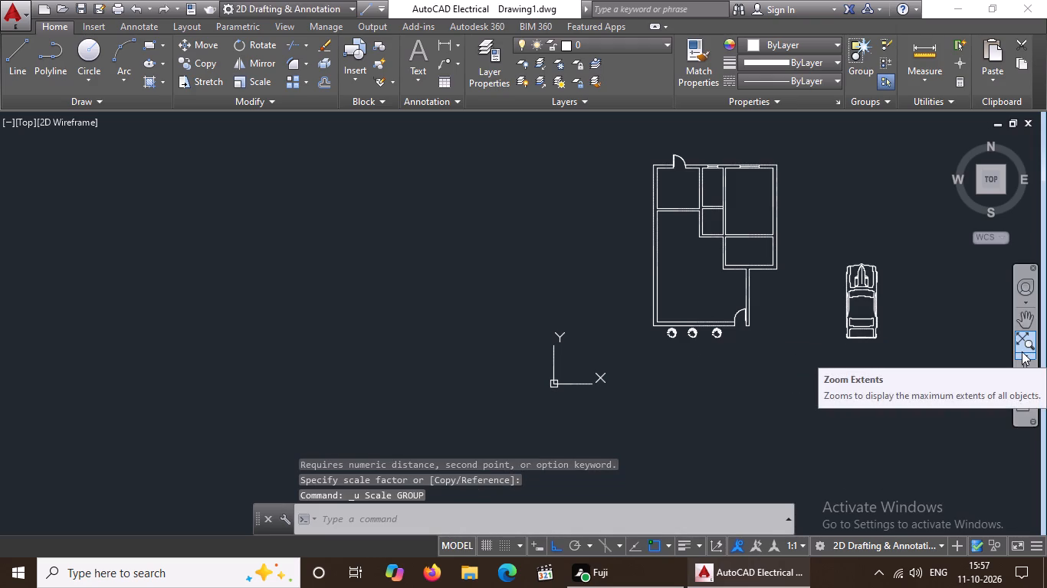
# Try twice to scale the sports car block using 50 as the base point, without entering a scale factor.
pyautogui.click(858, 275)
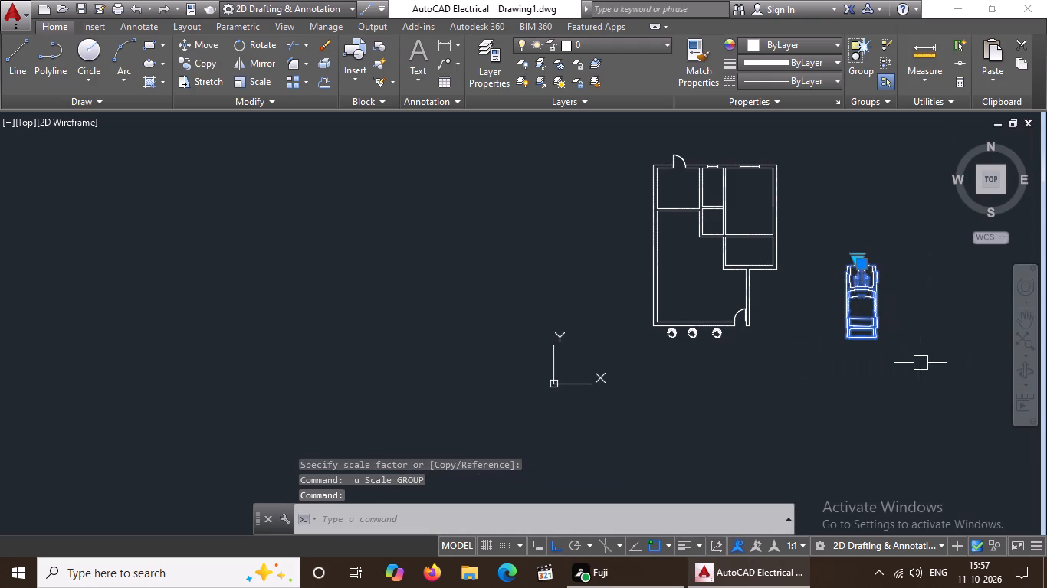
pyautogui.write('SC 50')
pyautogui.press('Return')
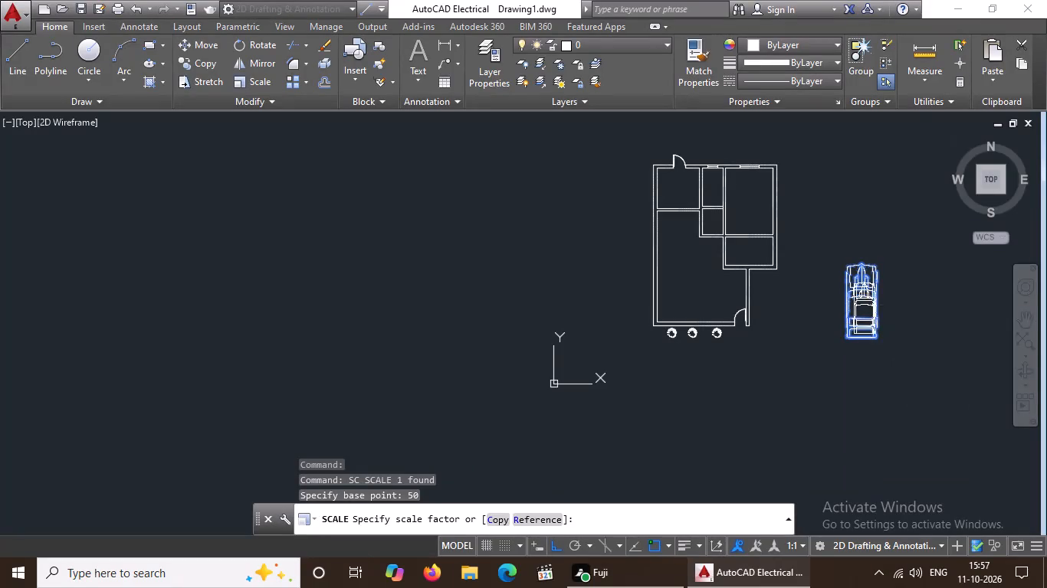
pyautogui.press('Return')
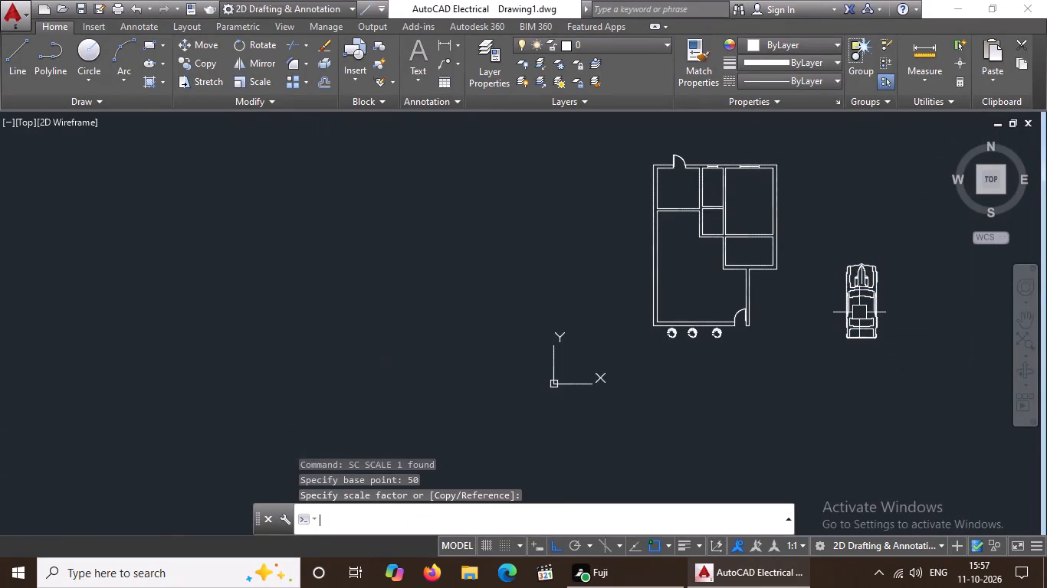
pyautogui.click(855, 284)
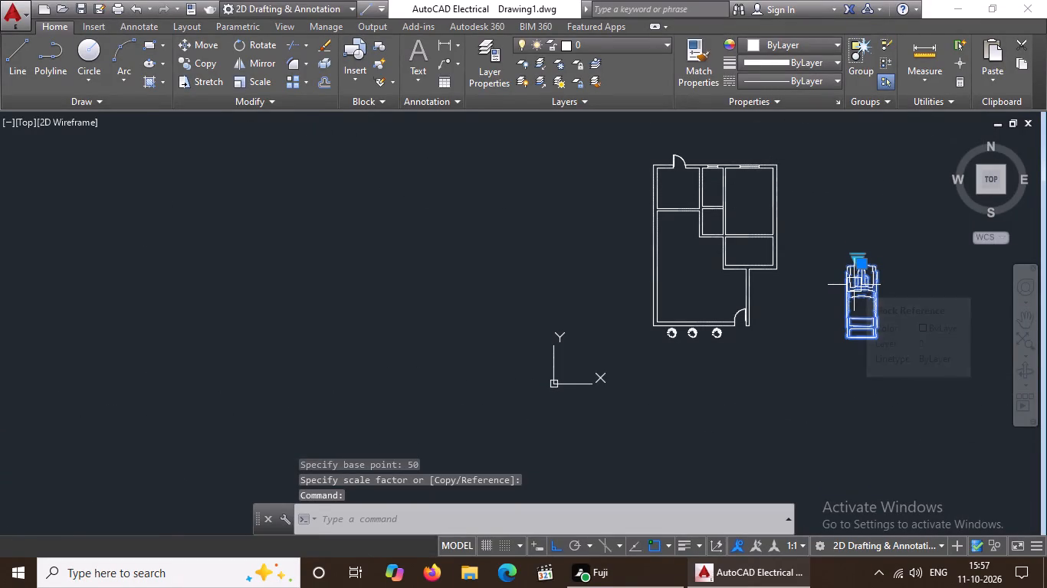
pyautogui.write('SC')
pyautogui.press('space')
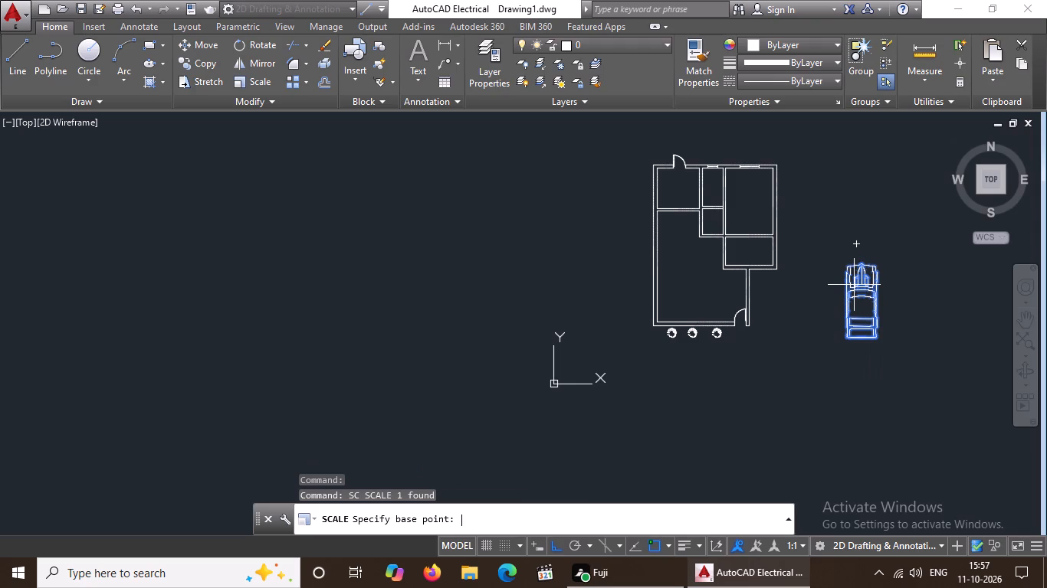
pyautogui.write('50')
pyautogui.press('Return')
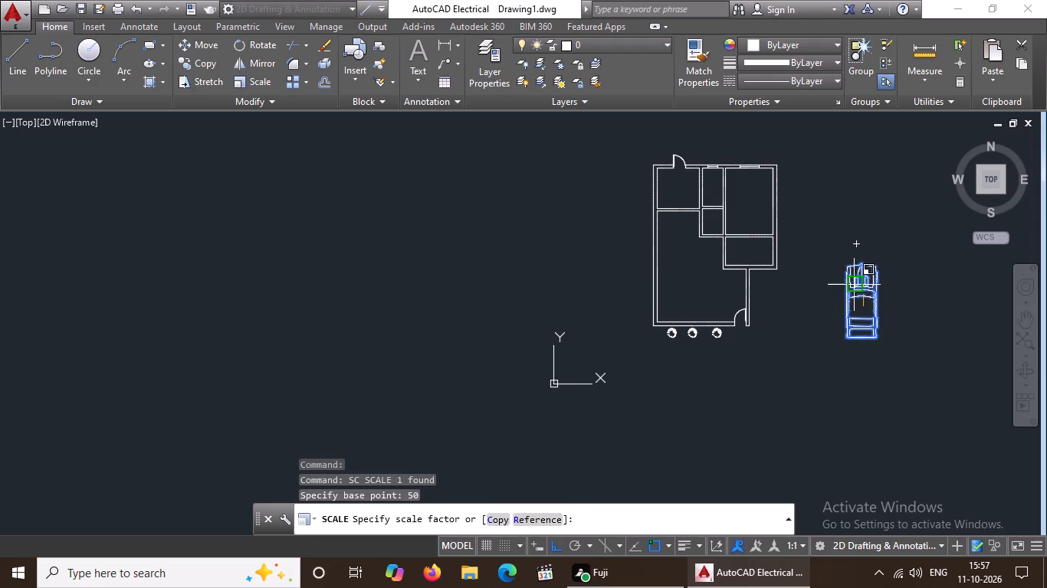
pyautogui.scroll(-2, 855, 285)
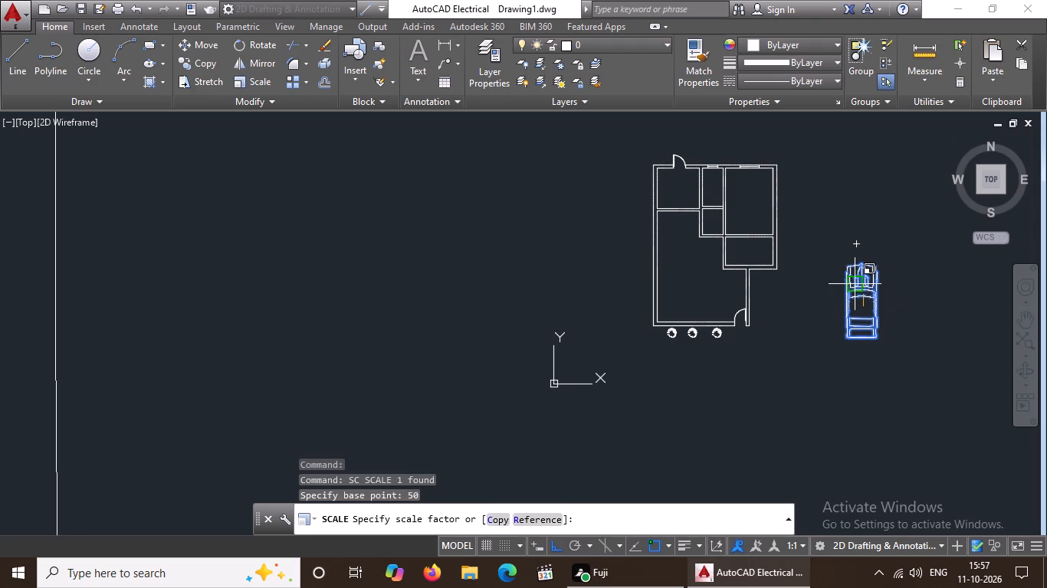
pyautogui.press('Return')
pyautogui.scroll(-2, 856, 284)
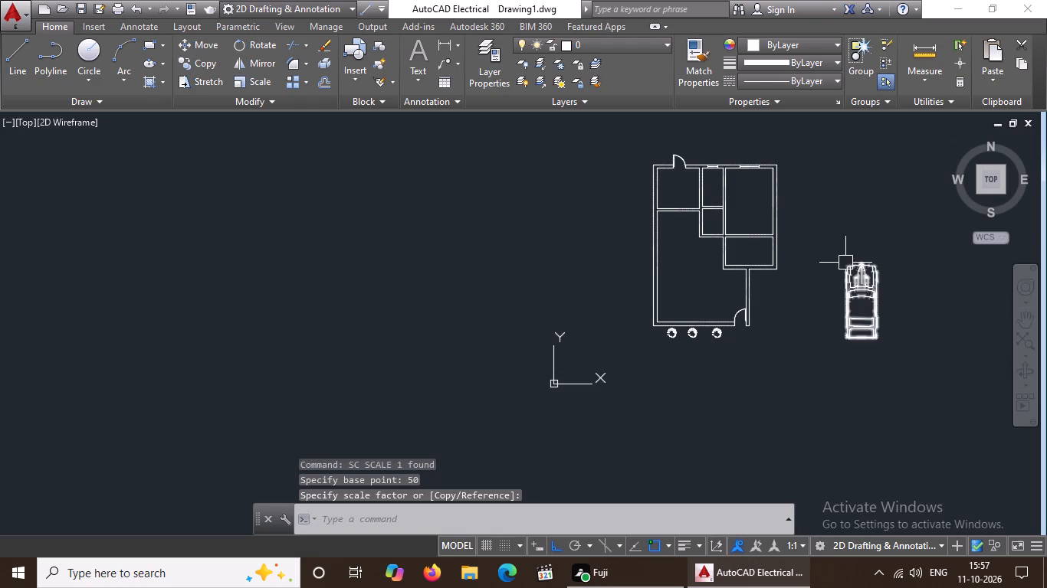
# Erase the sports car block east of the floor plan.
pyautogui.click(870, 320)
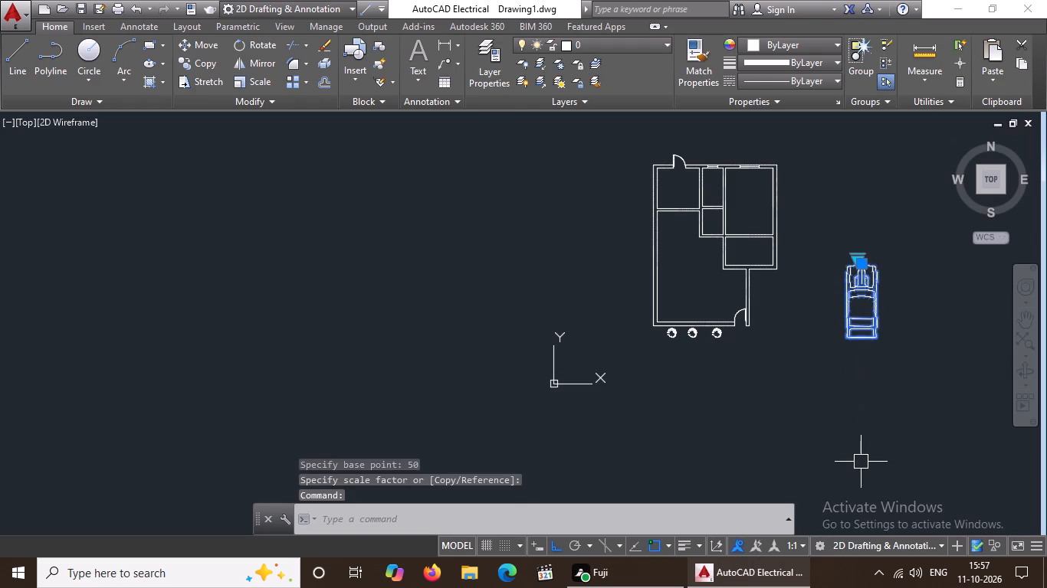
pyautogui.press('Delete')
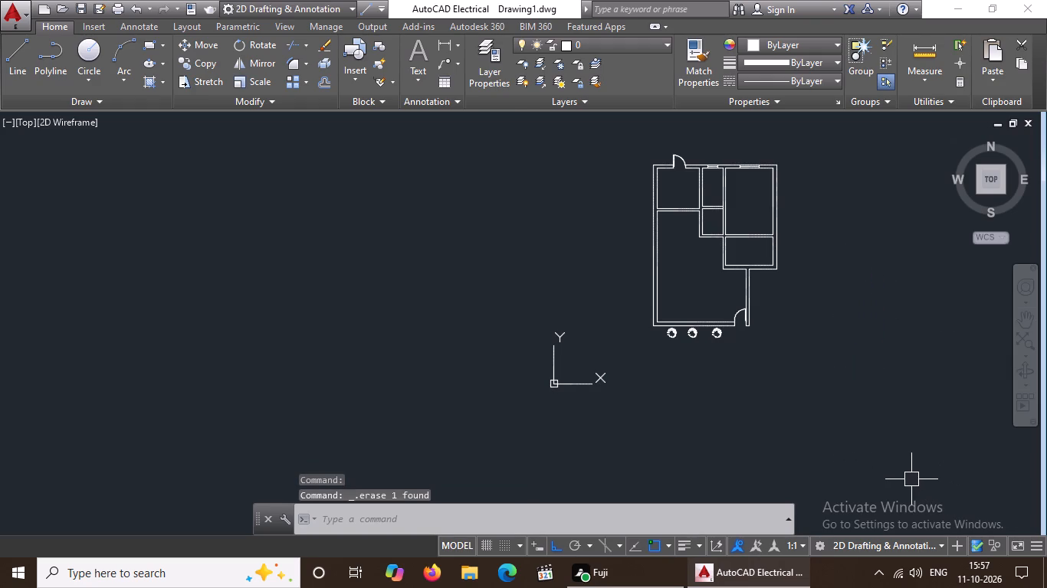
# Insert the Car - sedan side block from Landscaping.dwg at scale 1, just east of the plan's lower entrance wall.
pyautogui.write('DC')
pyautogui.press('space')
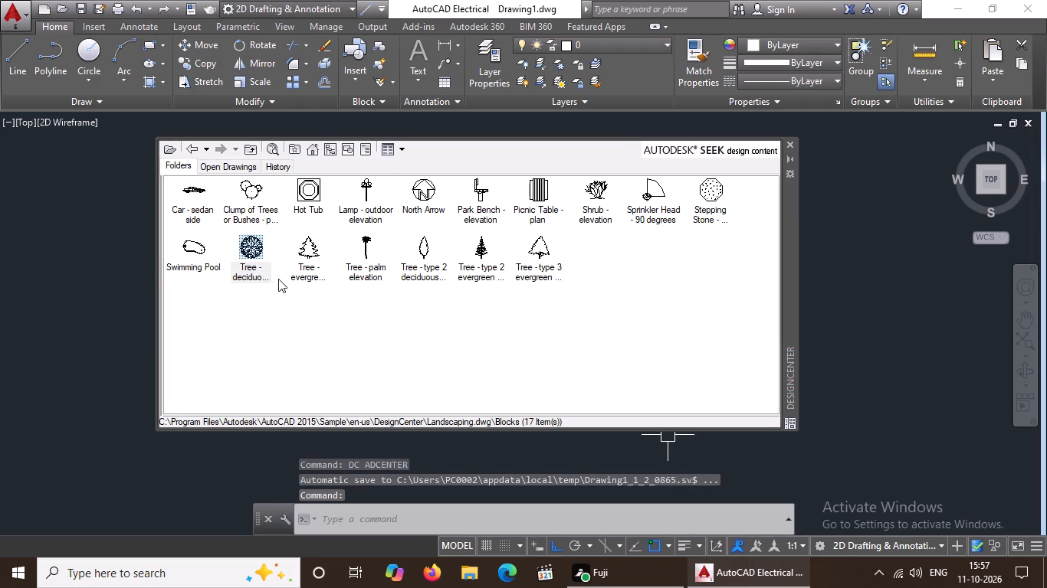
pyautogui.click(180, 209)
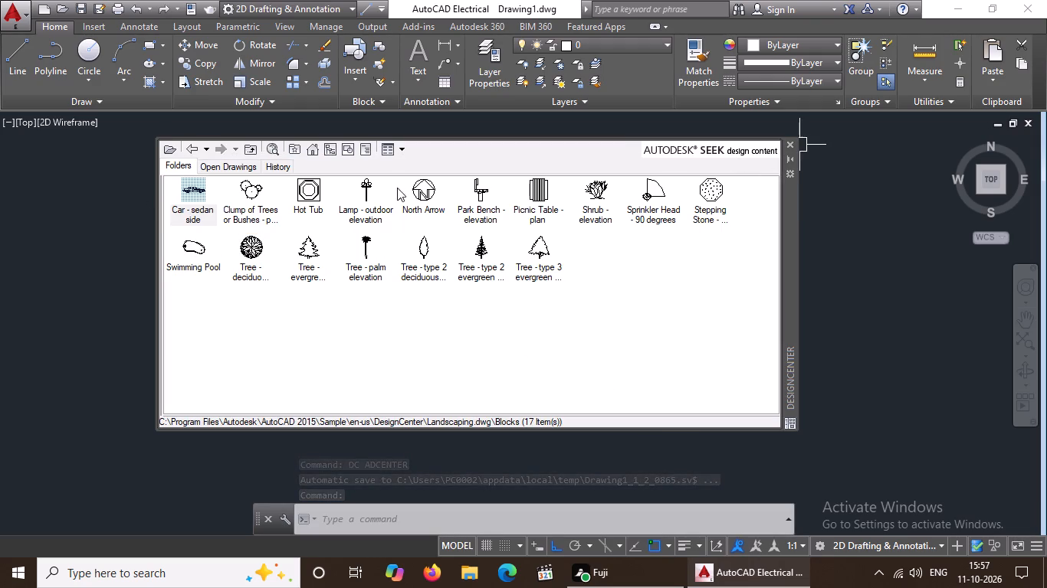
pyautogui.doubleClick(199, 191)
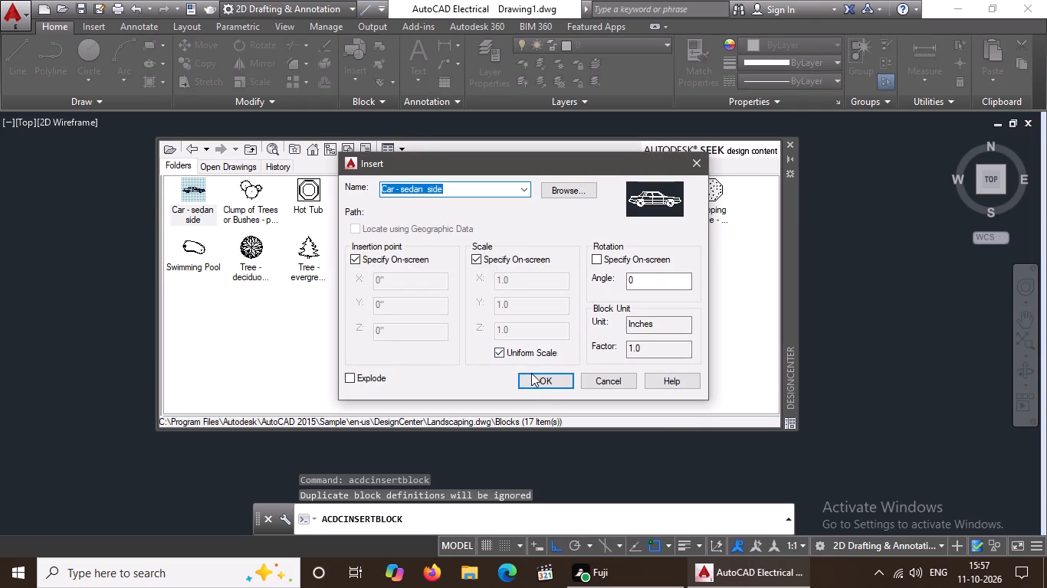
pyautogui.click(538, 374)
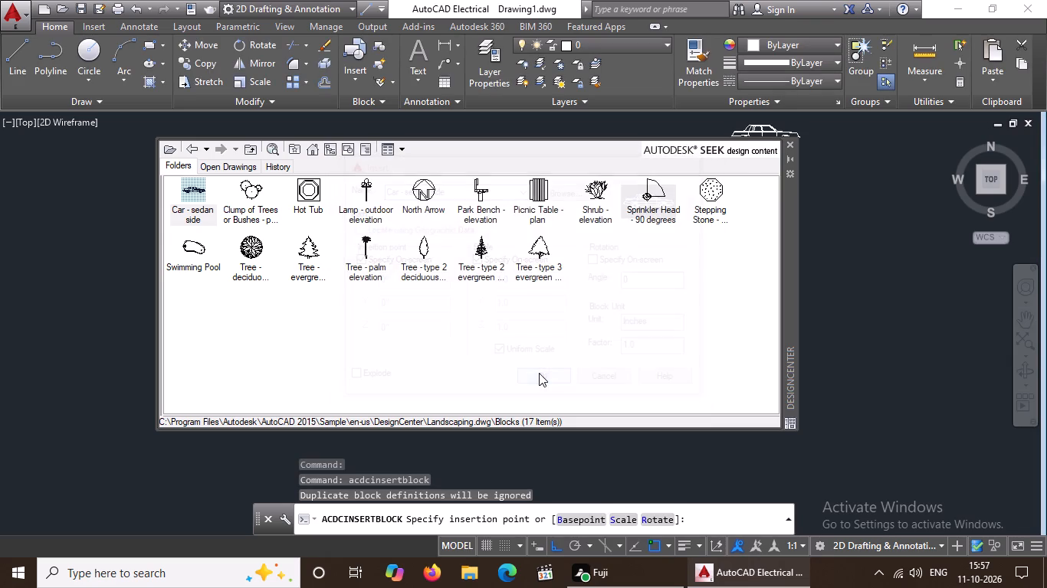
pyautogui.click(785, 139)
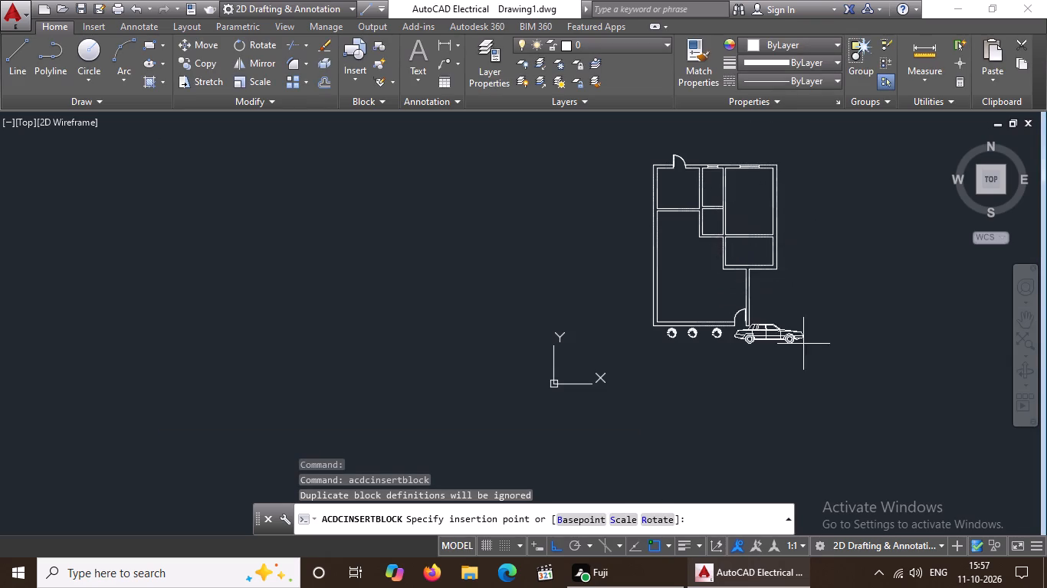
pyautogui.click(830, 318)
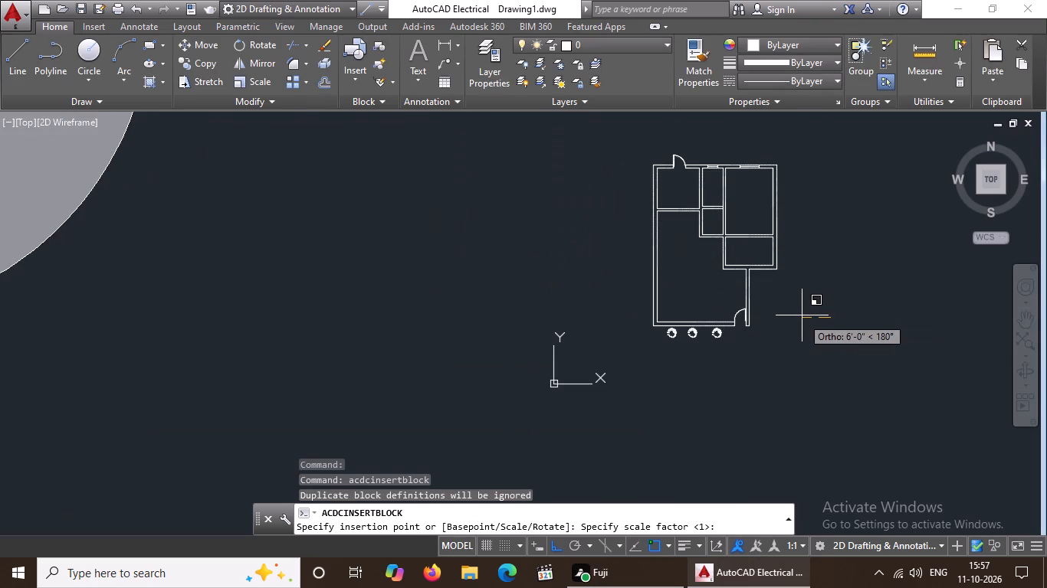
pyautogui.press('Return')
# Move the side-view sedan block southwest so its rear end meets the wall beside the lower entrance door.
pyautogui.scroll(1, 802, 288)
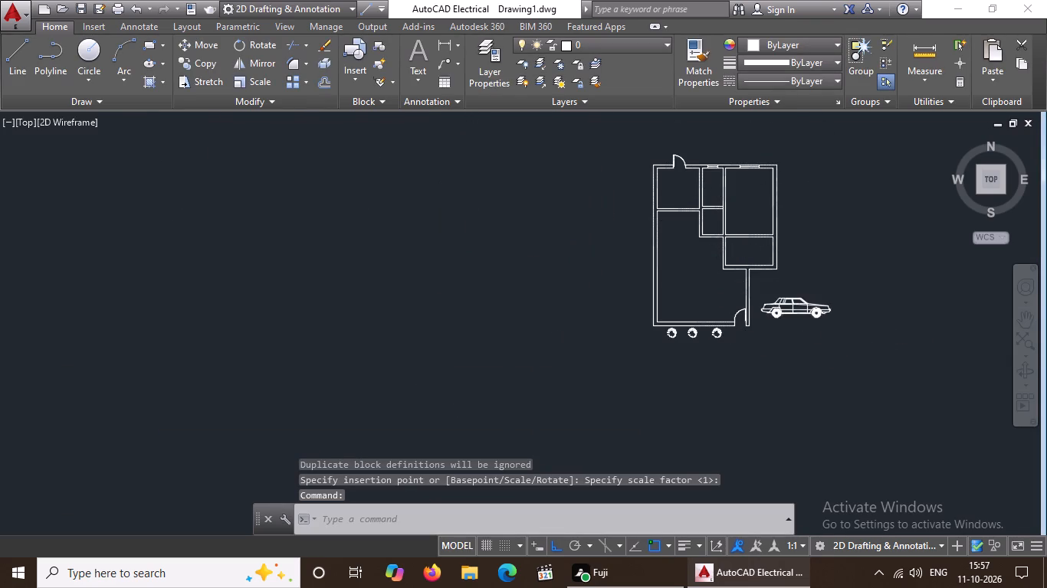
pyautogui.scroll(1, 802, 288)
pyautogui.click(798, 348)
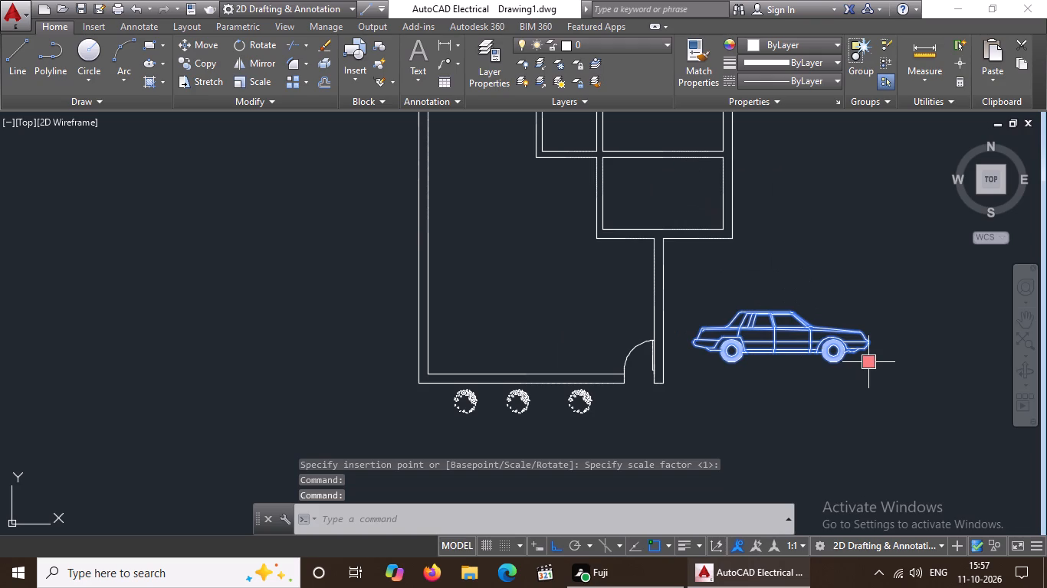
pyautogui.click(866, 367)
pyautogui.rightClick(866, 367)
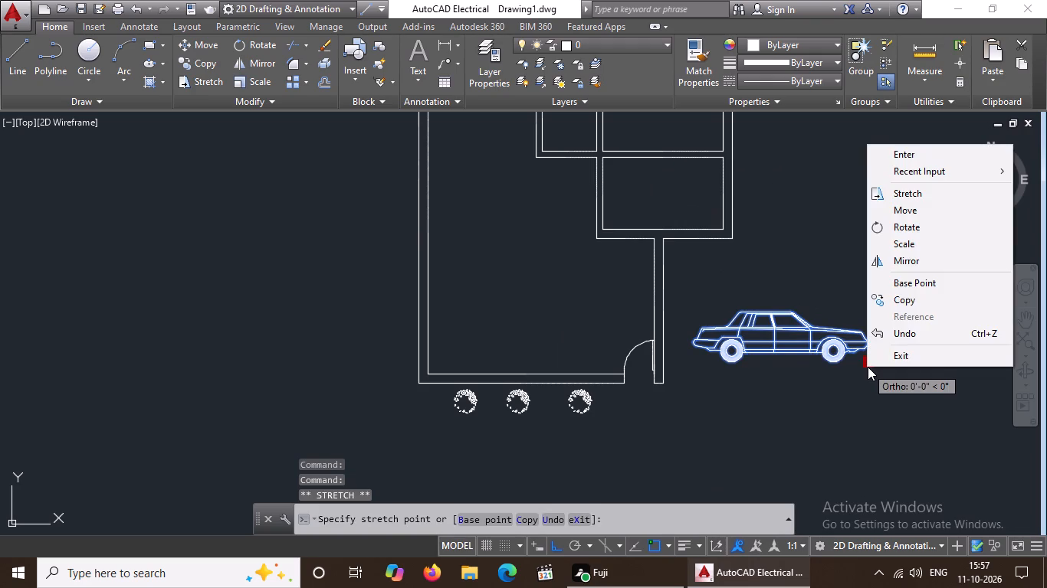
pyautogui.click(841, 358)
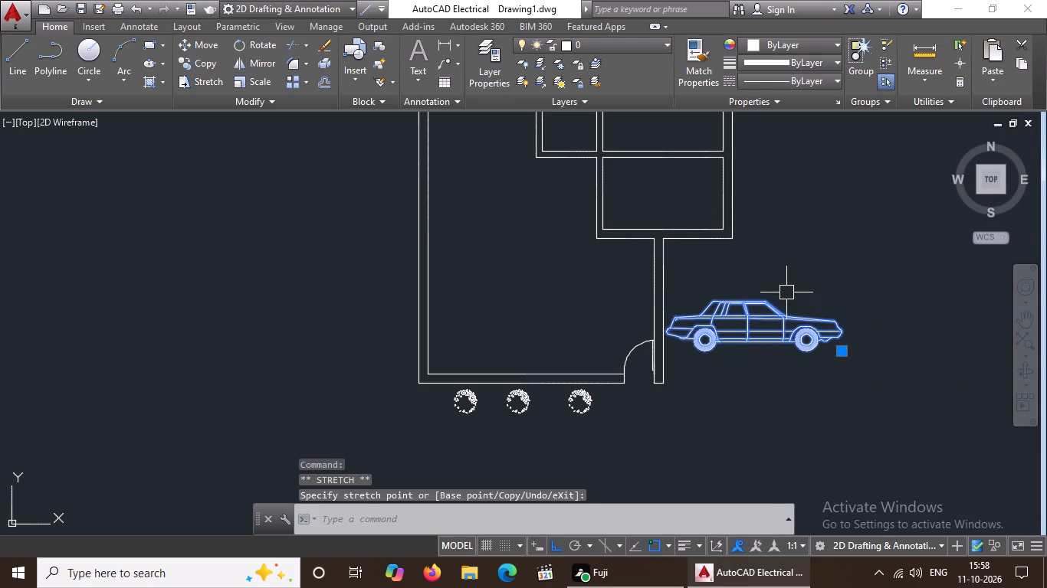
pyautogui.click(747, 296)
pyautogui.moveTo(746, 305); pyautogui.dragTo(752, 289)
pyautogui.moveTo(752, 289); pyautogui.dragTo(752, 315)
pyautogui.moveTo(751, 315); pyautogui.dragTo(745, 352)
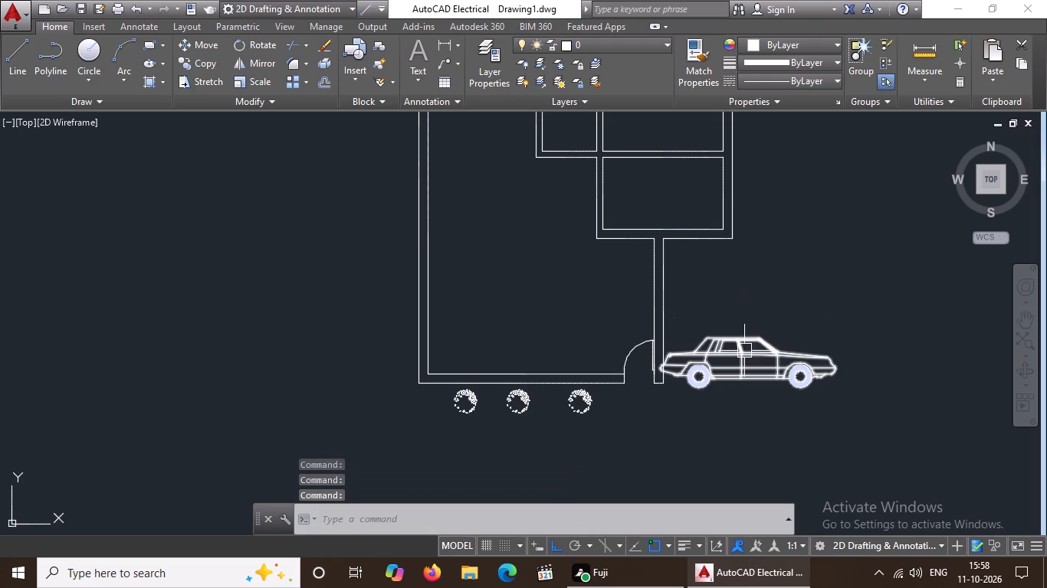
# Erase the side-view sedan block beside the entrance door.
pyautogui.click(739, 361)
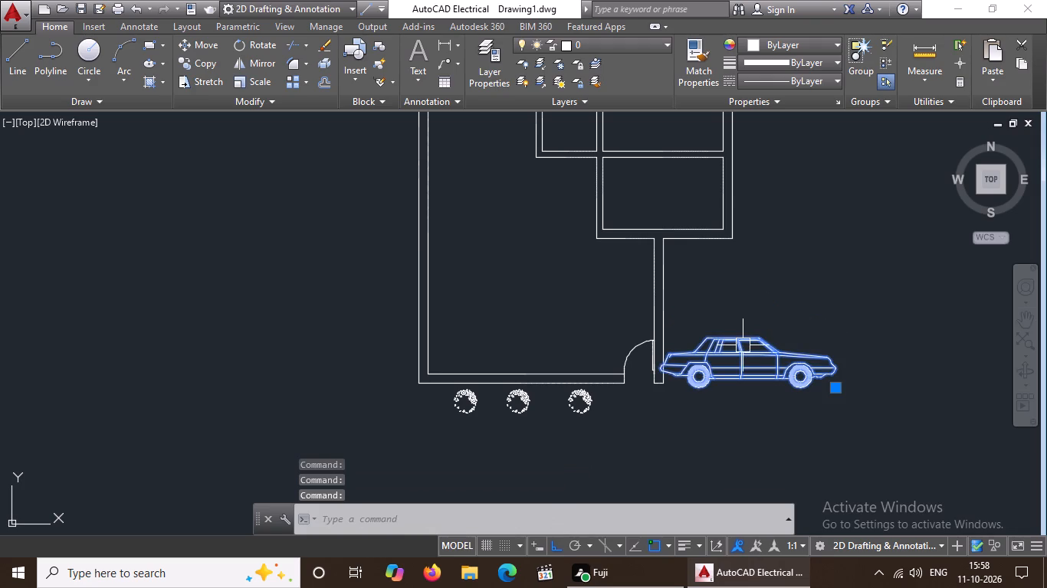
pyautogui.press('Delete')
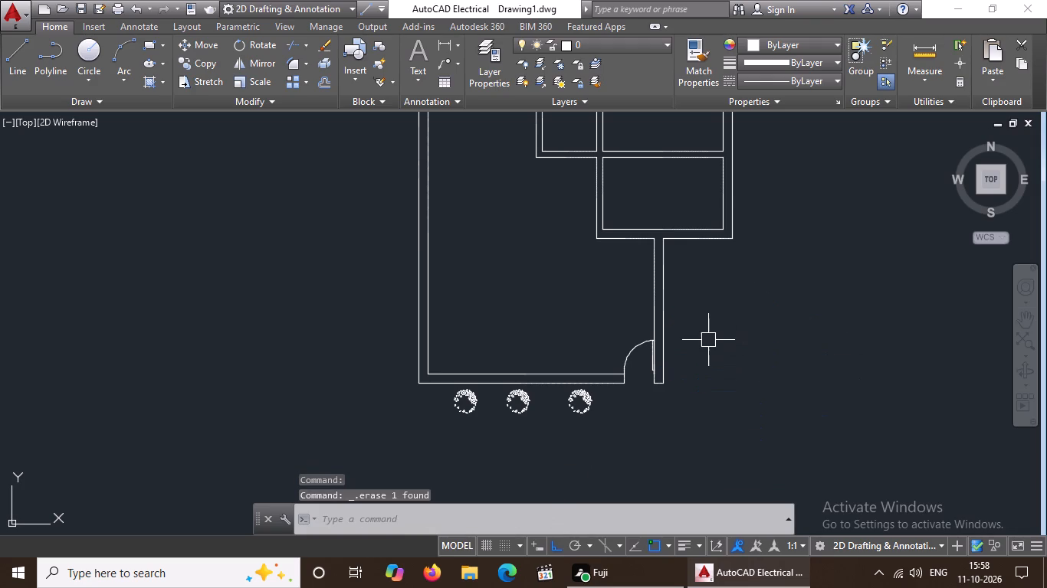
# Look through the DesignCenter sample drawing files beyond the Landscaping.dwg blocks.
pyautogui.write('DC')
pyautogui.press('space')
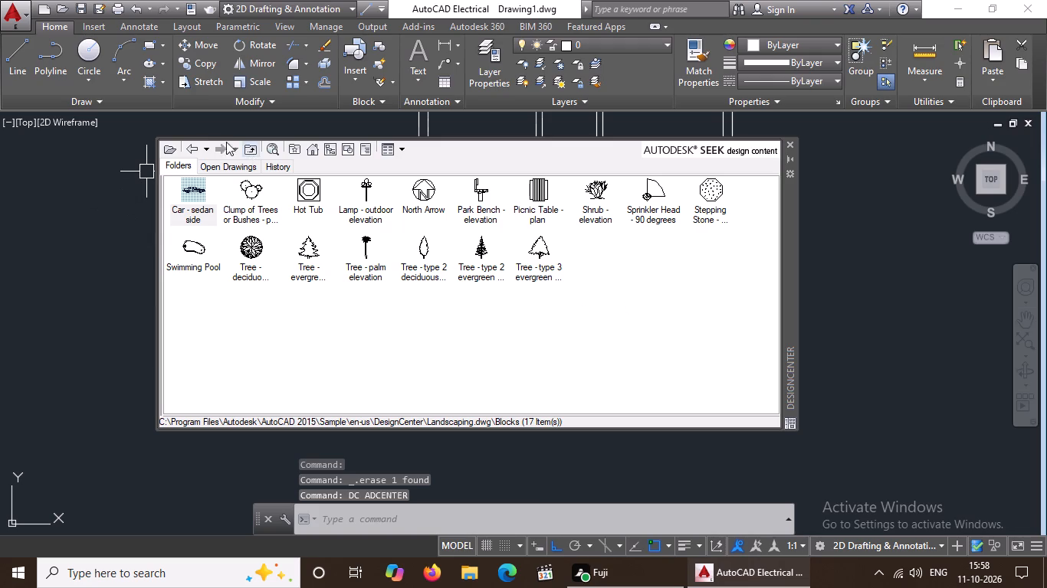
pyautogui.doubleClick(195, 150)
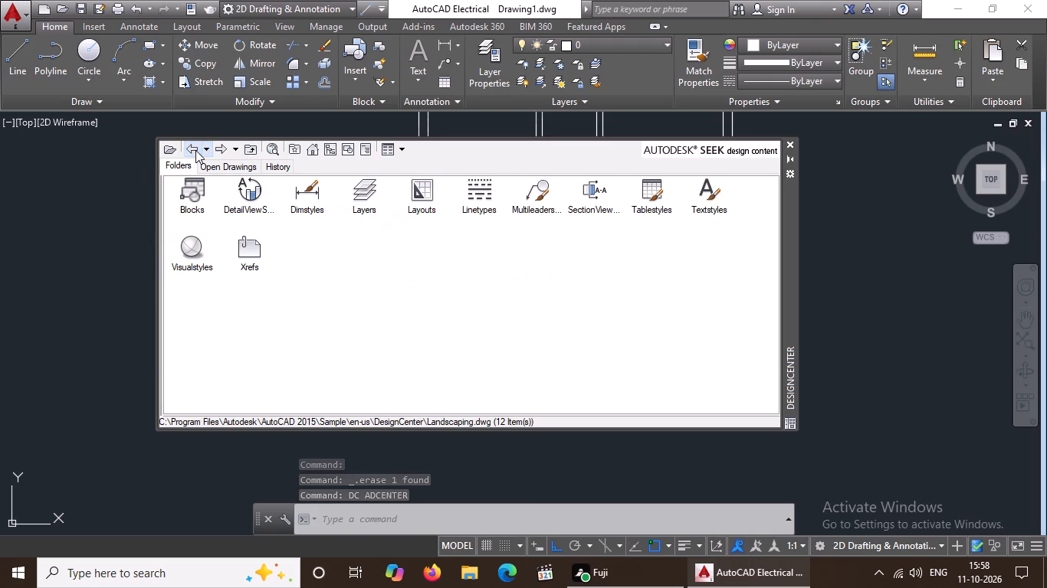
pyautogui.doubleClick(193, 148)
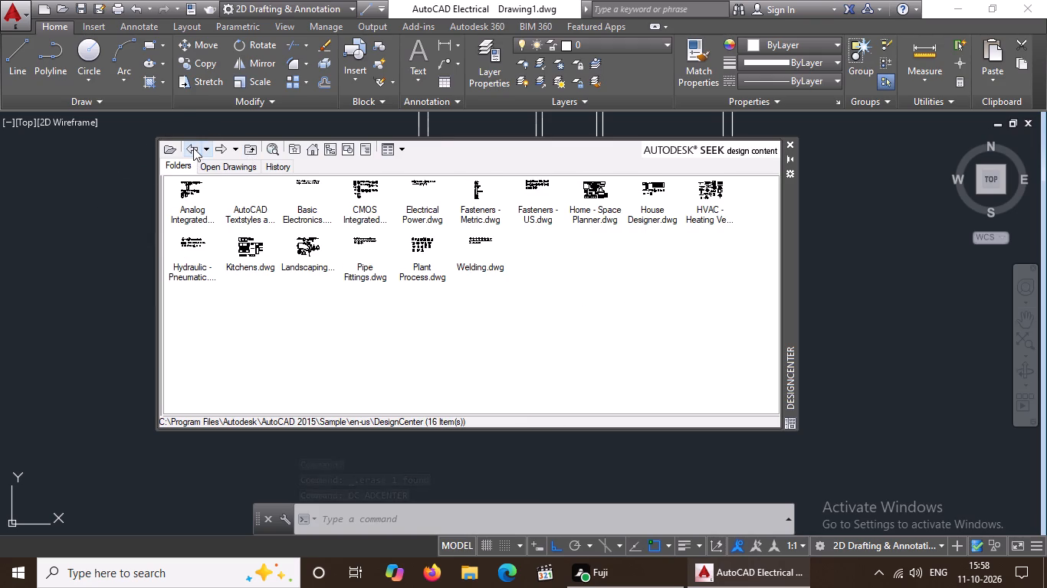
pyautogui.scroll(-3, 504, 234)
pyautogui.scroll(-3, 418, 210)
pyautogui.click(795, 146)
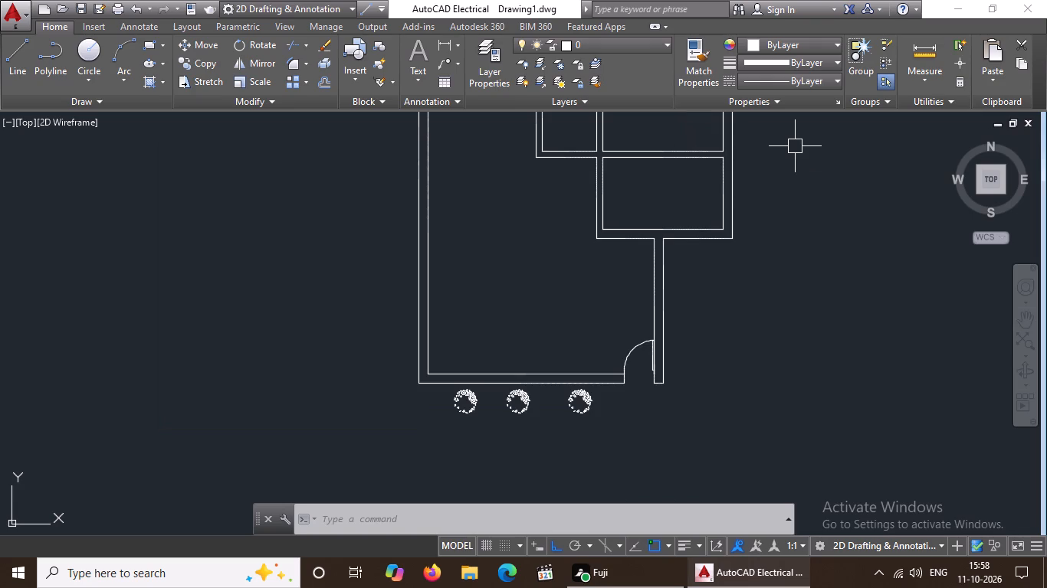
# Draw a 9" line across the west outer wall at the midpoint of the northwest room's inner wall line.
pyautogui.scroll(-5, 795, 146)
pyautogui.scroll(2, 516, 220)
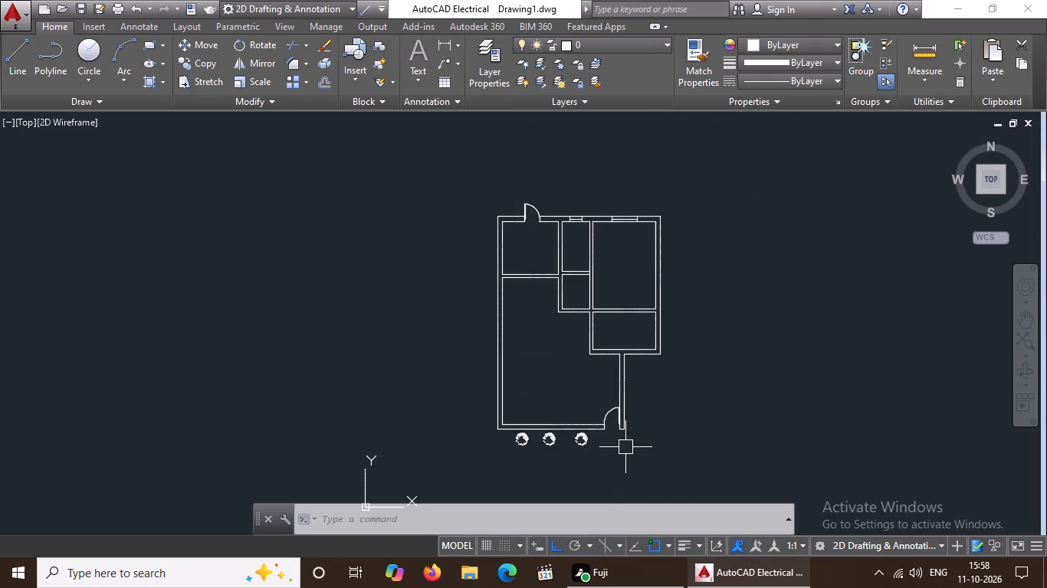
pyautogui.scroll(3, 617, 465)
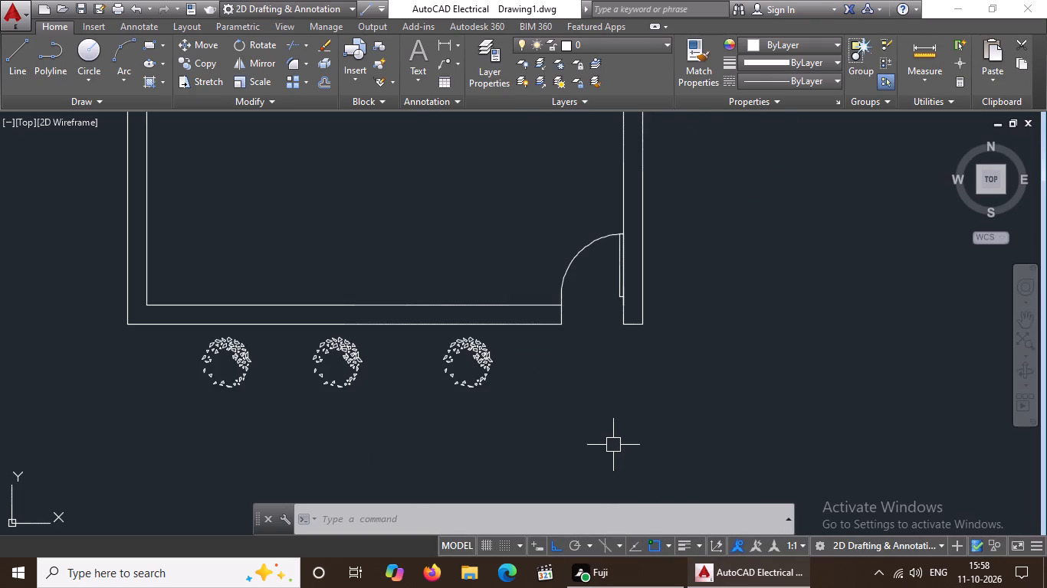
pyautogui.scroll(-4, 615, 441)
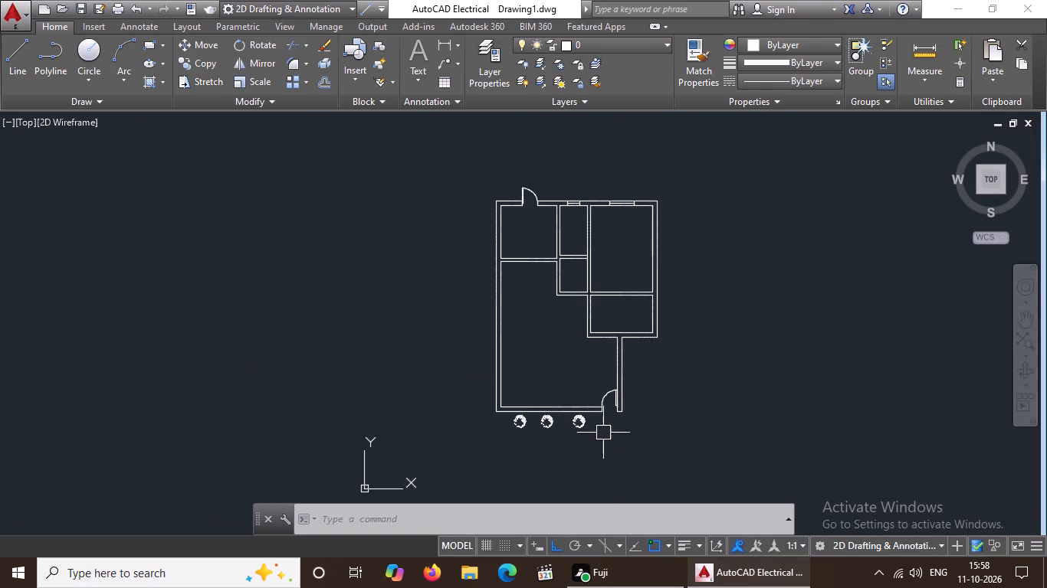
pyautogui.scroll(-1, 603, 433)
pyautogui.scroll(3, 529, 195)
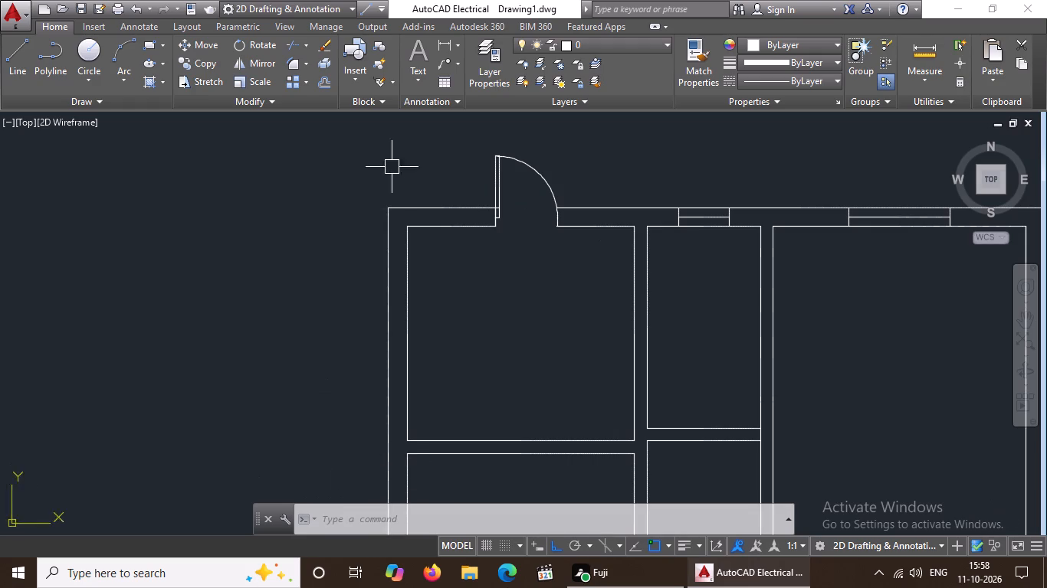
pyautogui.press('Escape')
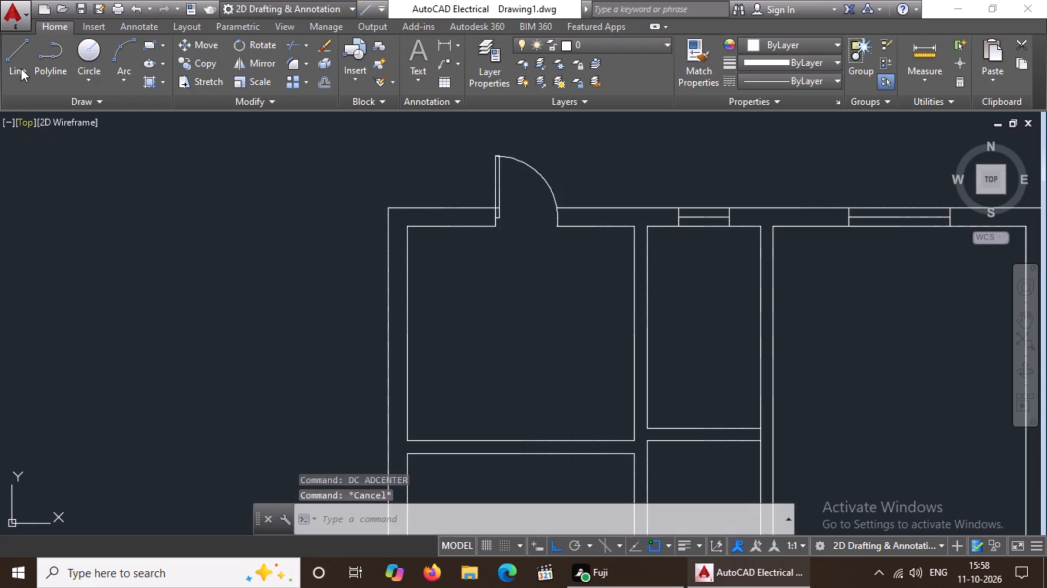
pyautogui.click(21, 69)
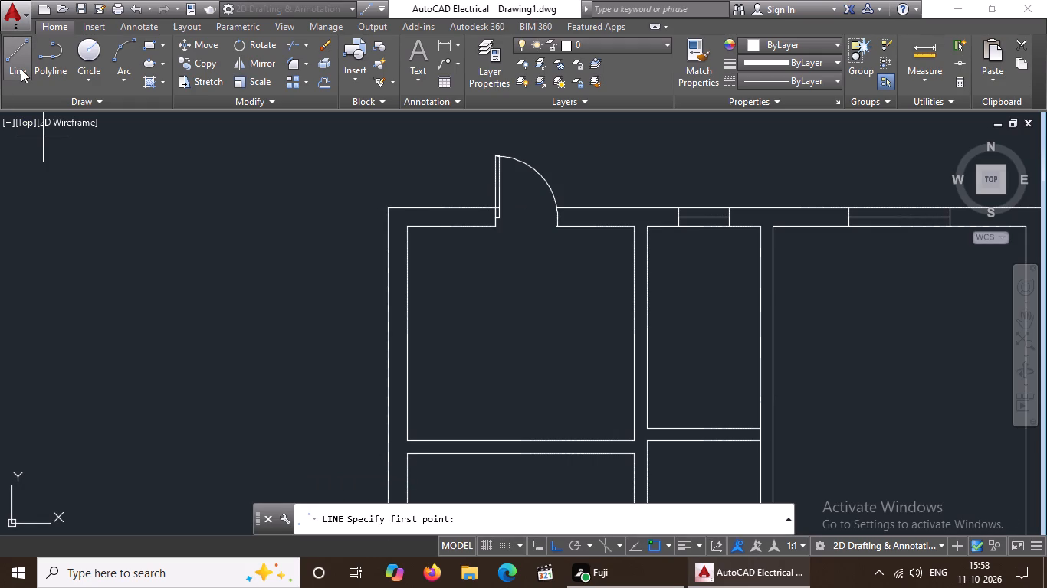
pyautogui.click(409, 337)
pyautogui.write('9"')
pyautogui.press('Return')
pyautogui.press('Return')
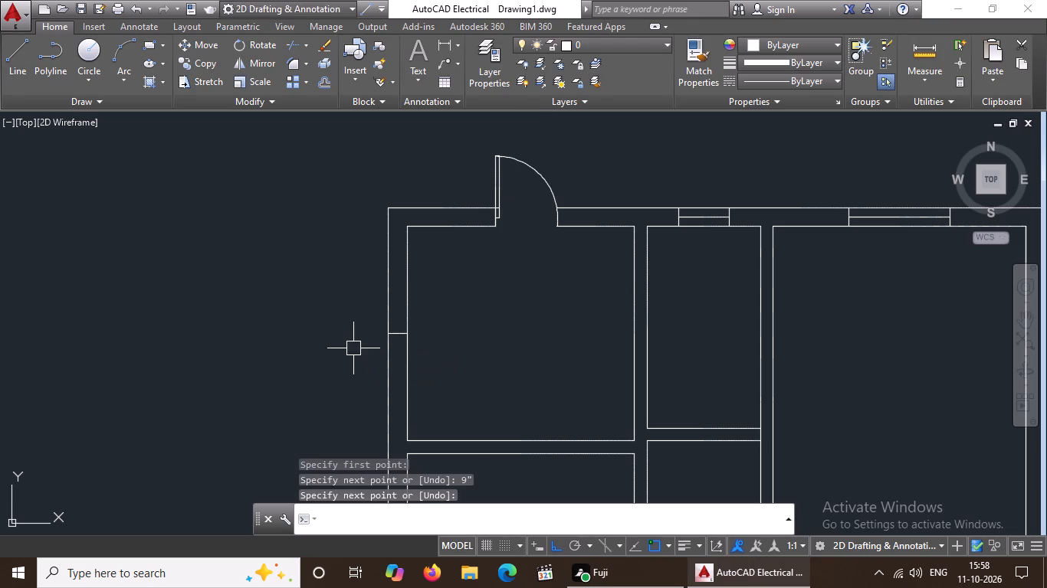
pyautogui.press('Escape')
# Offset the short line across the northwest room's west wall by 2' to both its north and south sides.
pyautogui.press('o')
pyautogui.press('Return')
pyautogui.press('2')
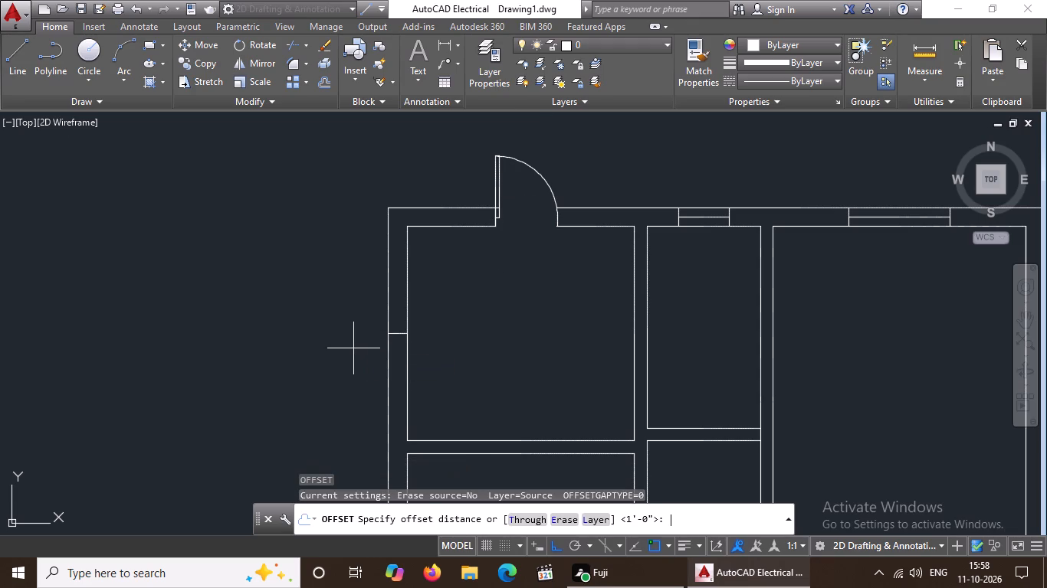
pyautogui.press("'")
pyautogui.press('Return')
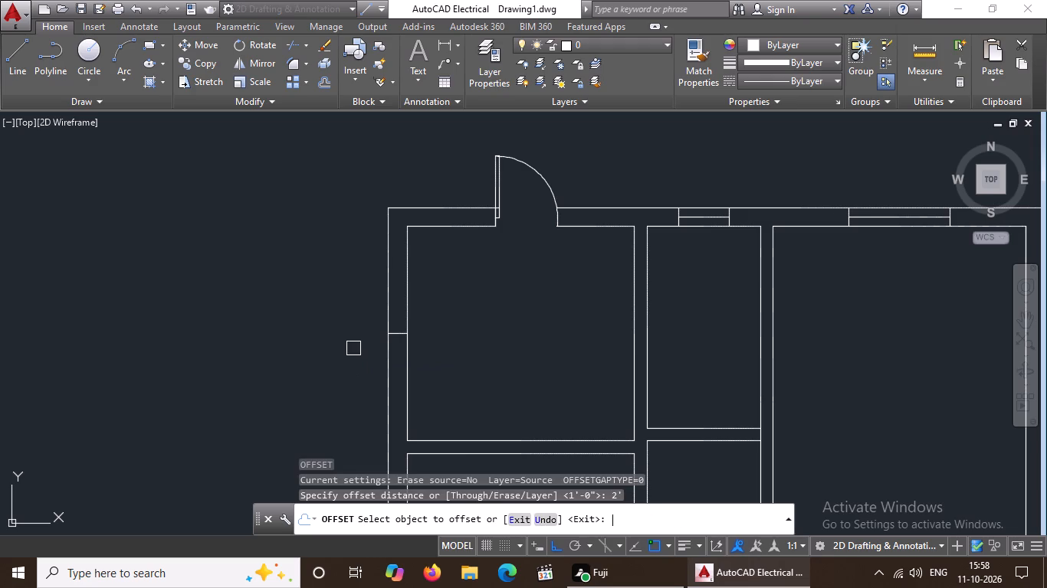
pyautogui.scroll(1, 389, 345)
pyautogui.moveTo(402, 329); pyautogui.dragTo(406, 317)
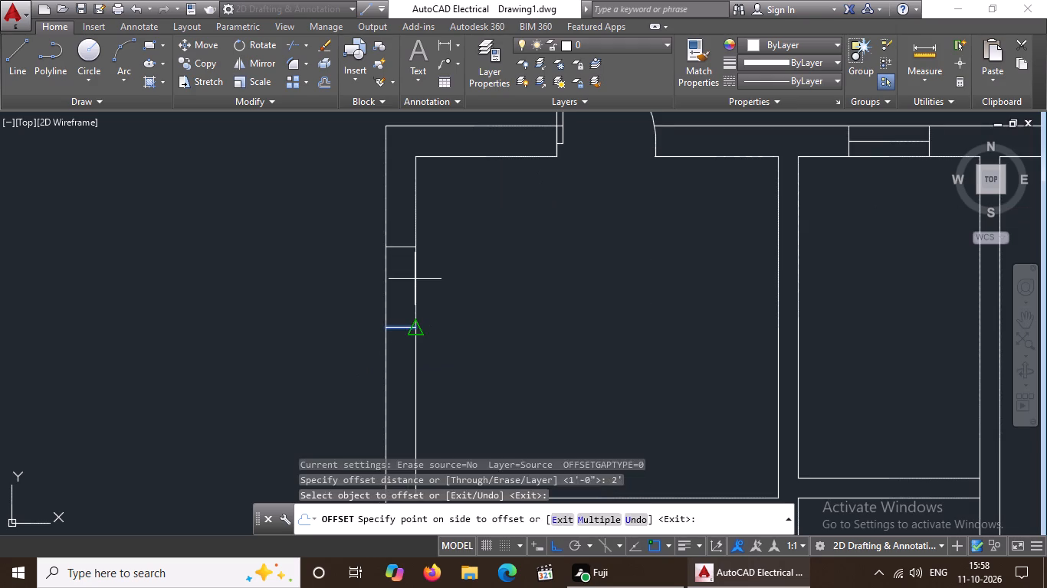
pyautogui.click(415, 275)
pyautogui.click(404, 354)
pyautogui.click(403, 327)
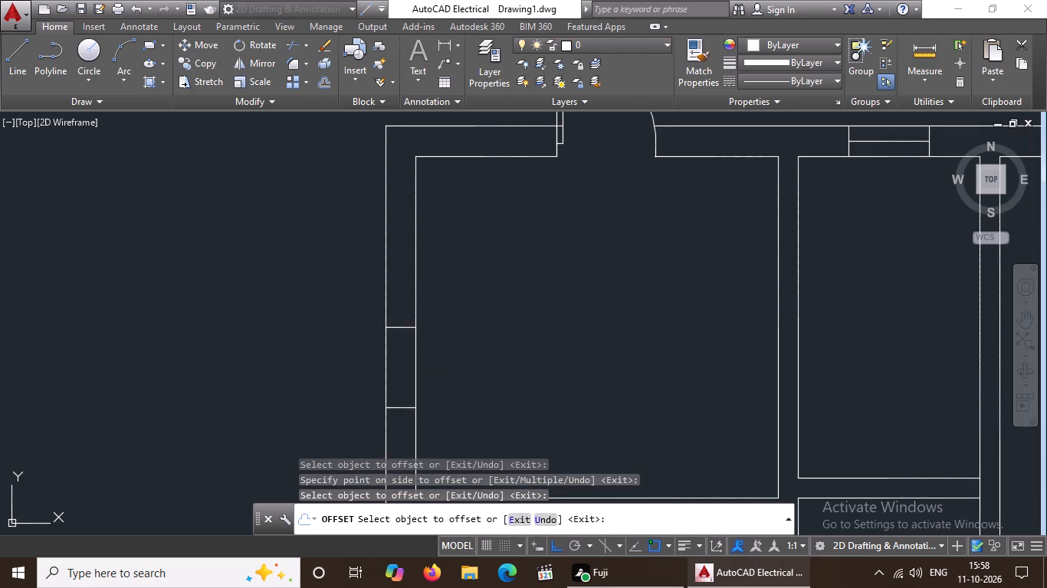
pyautogui.click(386, 228)
pyautogui.scroll(-3, 399, 259)
pyautogui.press('Escape')
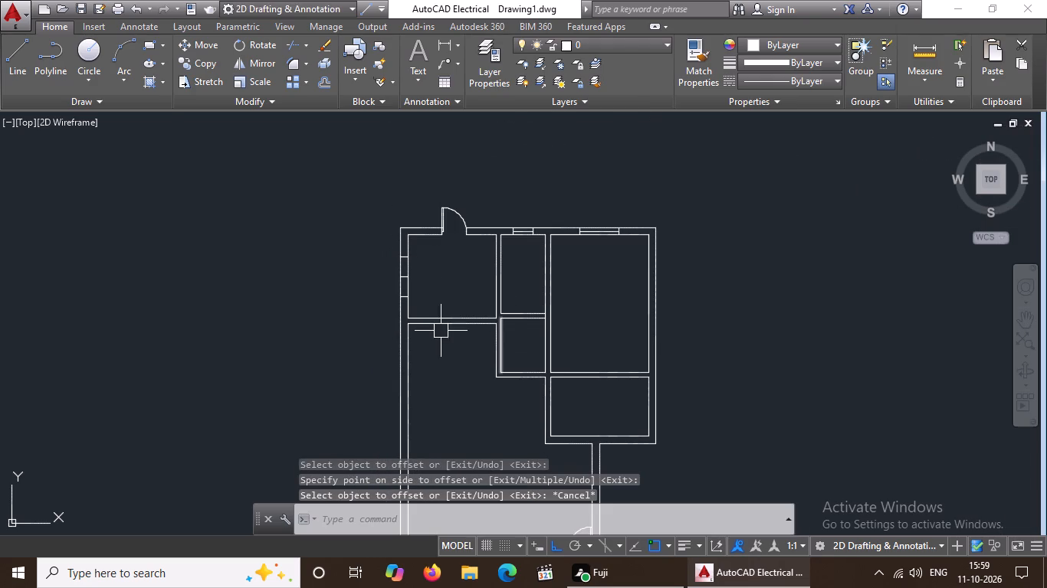
# Draw the window's centre line within the west wall, from the northern offset line to the southern one.
pyautogui.click(26, 69)
pyautogui.scroll(2, 371, 264)
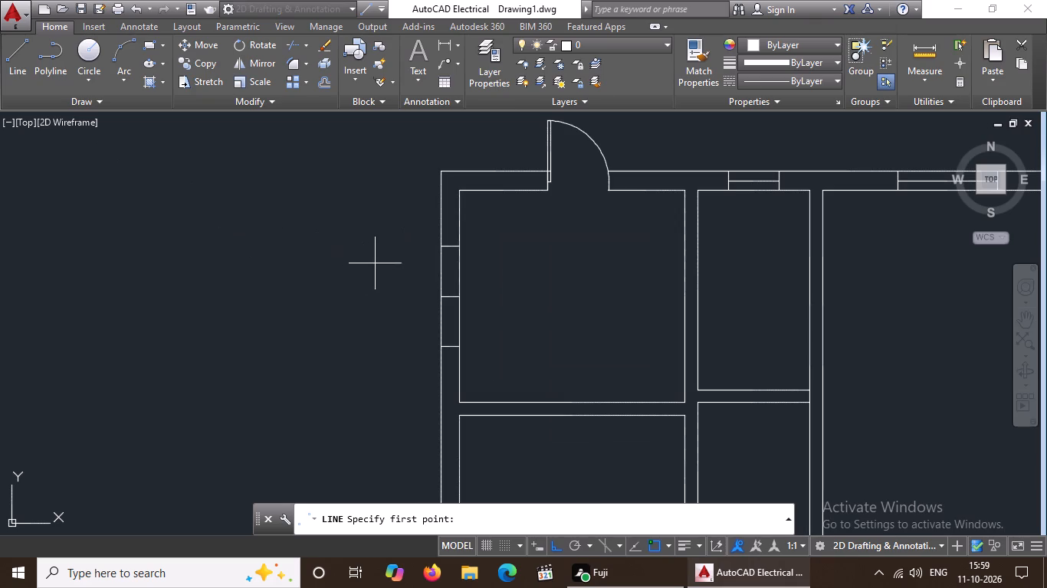
pyautogui.moveTo(446, 244); pyautogui.dragTo(446, 253)
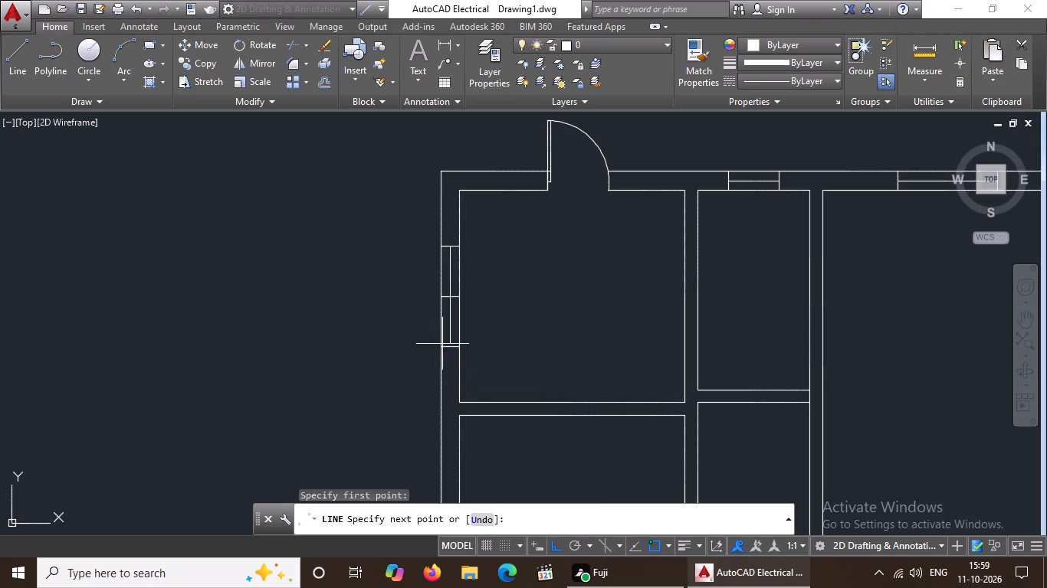
pyautogui.click(452, 338)
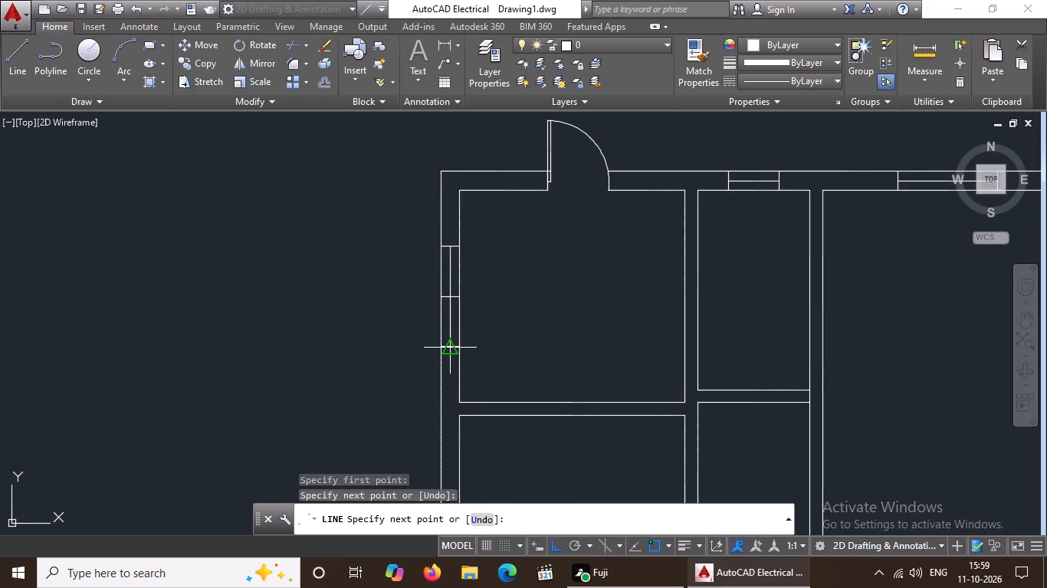
pyautogui.click(450, 348)
pyautogui.press('Escape')
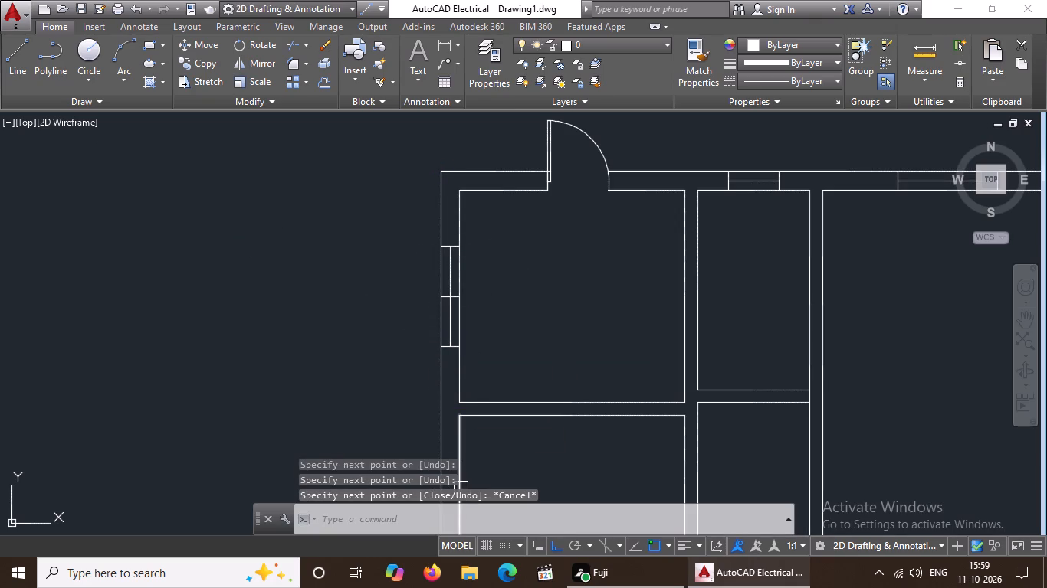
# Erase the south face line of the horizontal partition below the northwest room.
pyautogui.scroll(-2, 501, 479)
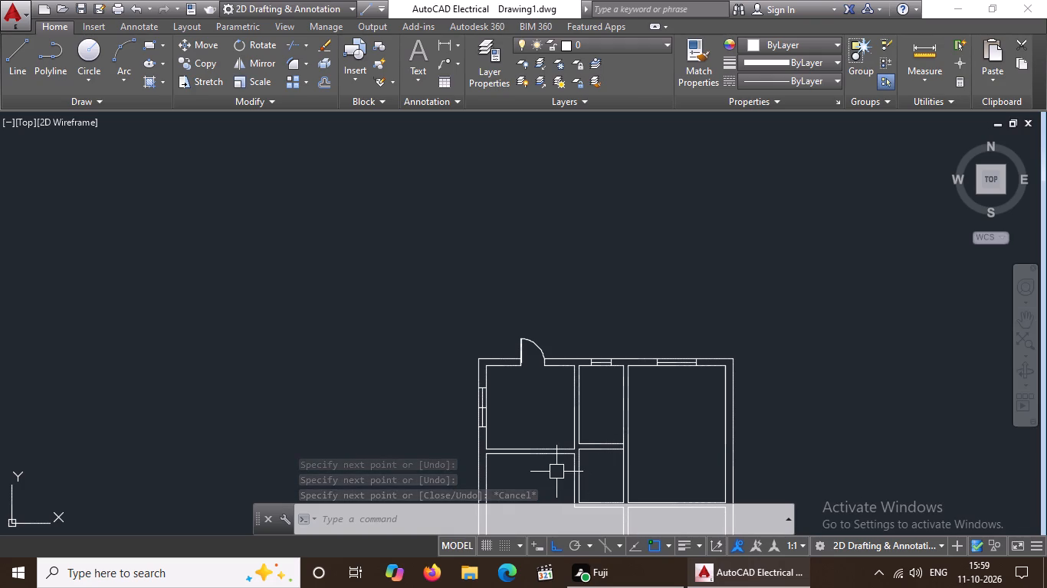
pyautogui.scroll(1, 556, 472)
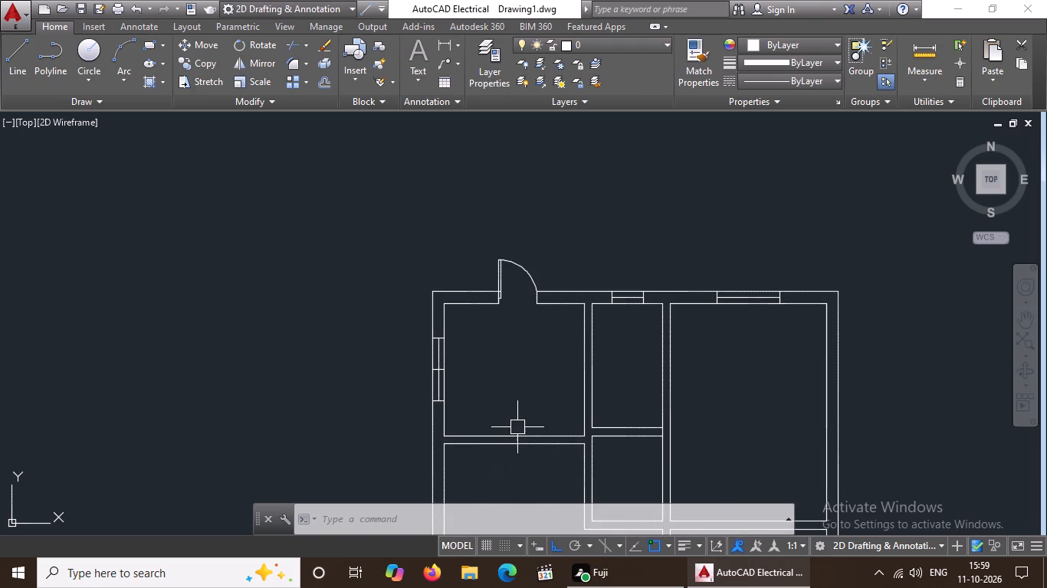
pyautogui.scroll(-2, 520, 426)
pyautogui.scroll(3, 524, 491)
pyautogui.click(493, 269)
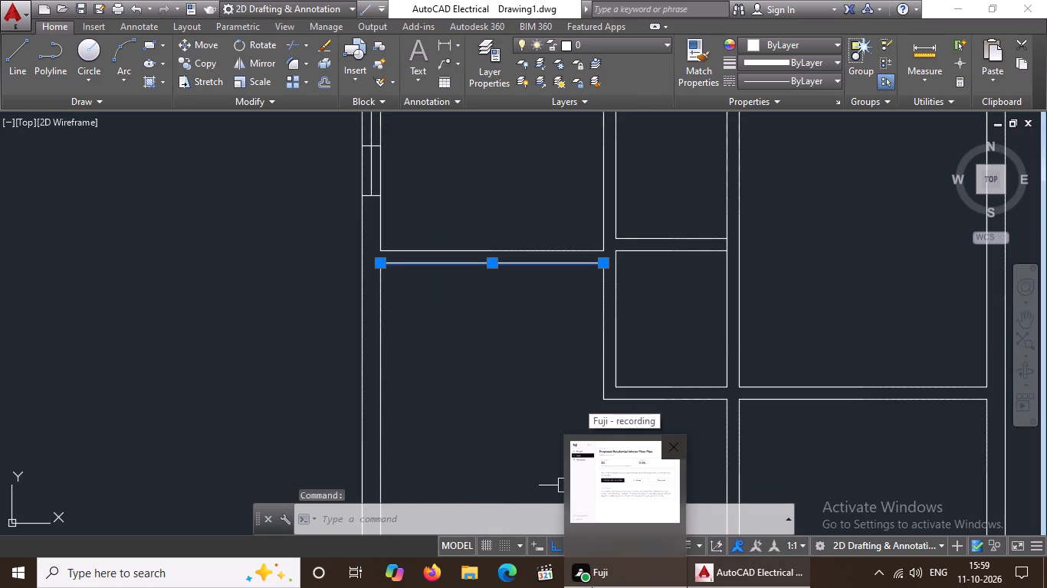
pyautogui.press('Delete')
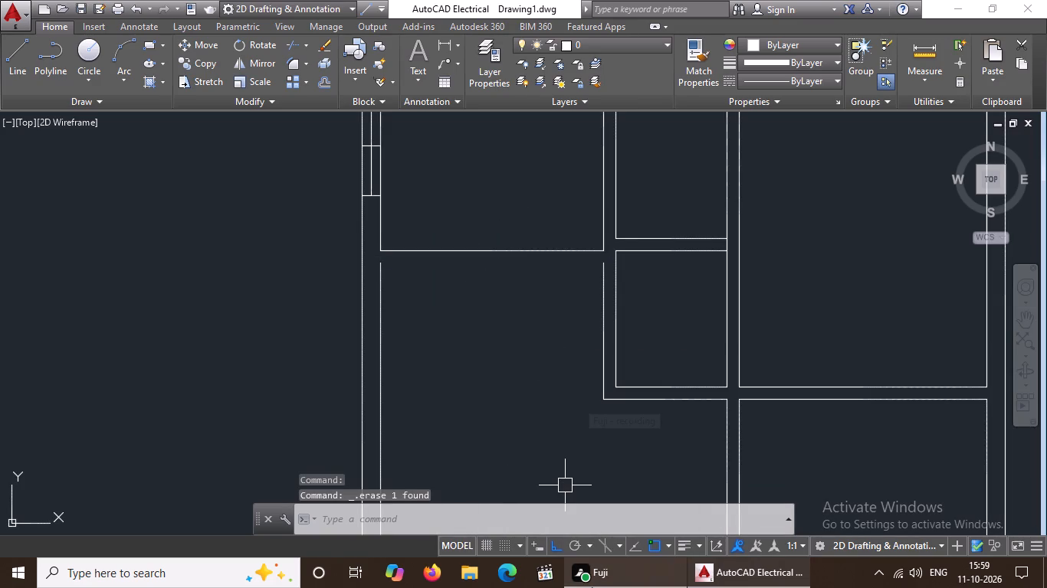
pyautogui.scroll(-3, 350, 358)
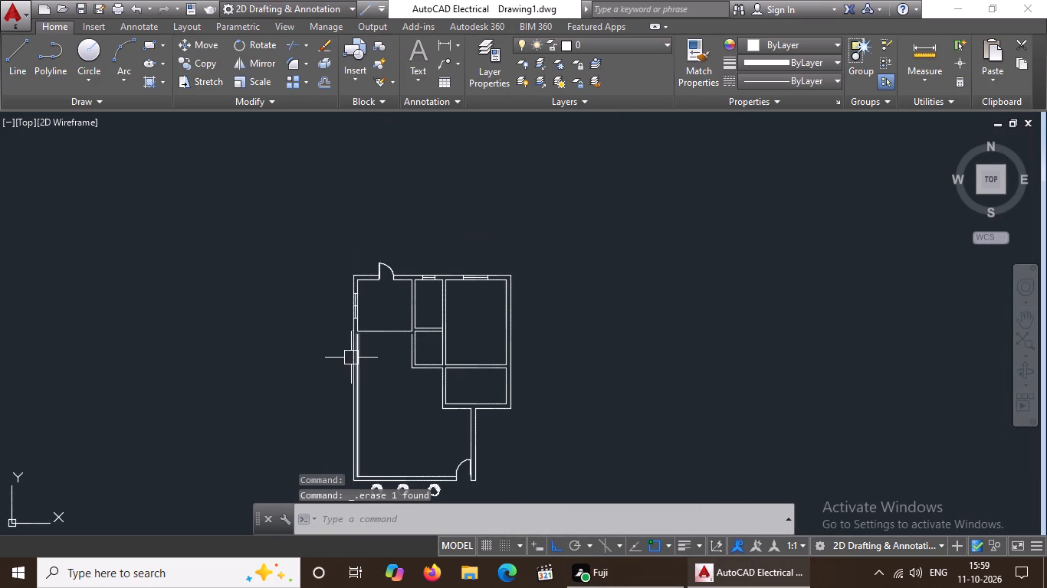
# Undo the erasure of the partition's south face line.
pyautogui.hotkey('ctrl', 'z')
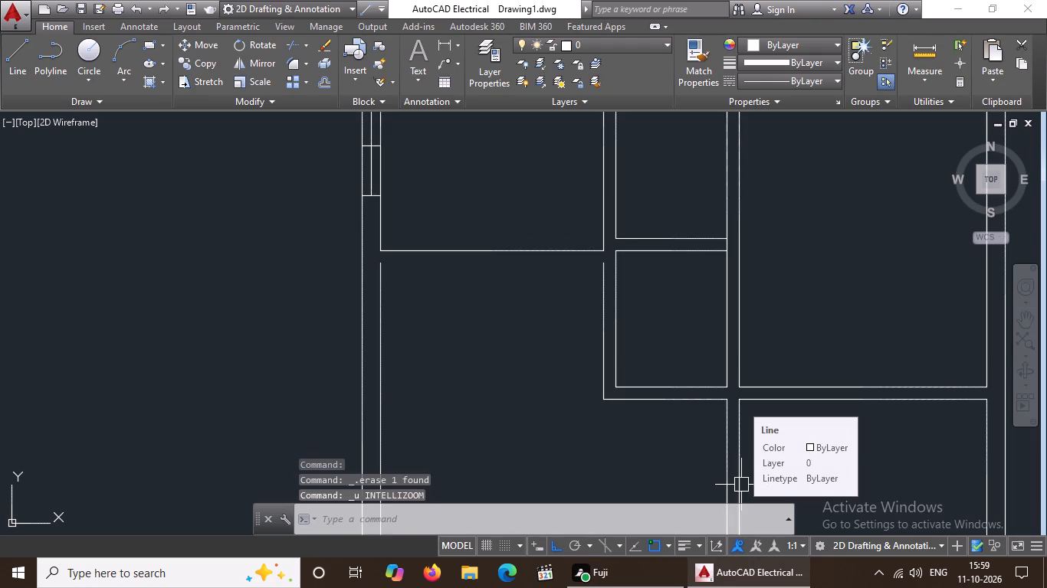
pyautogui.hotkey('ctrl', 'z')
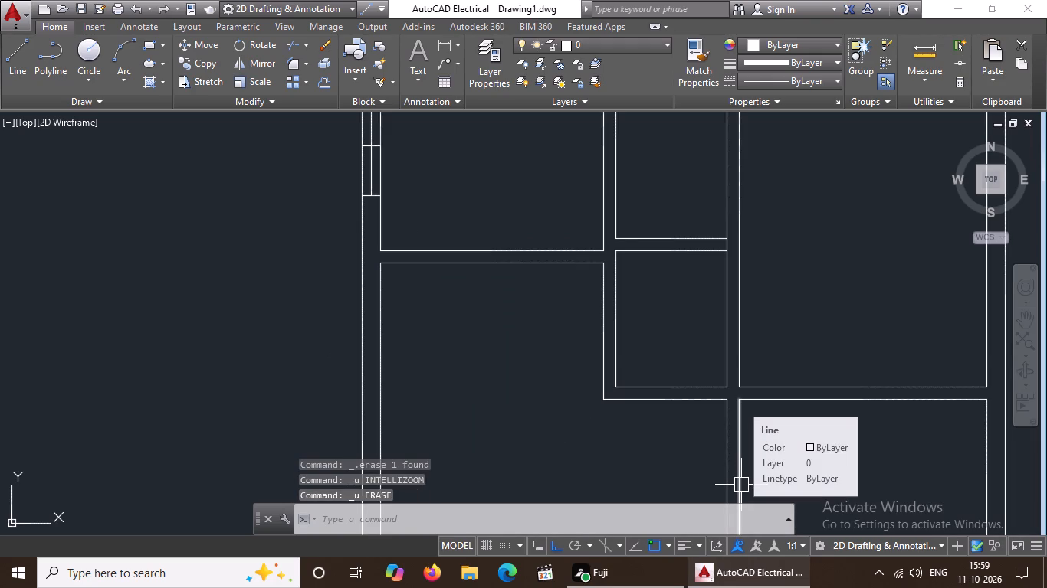
# Draw a 6" line across the horizontal partition below the northwest room, at the midpoint of its north face.
pyautogui.scroll(2, 380, 213)
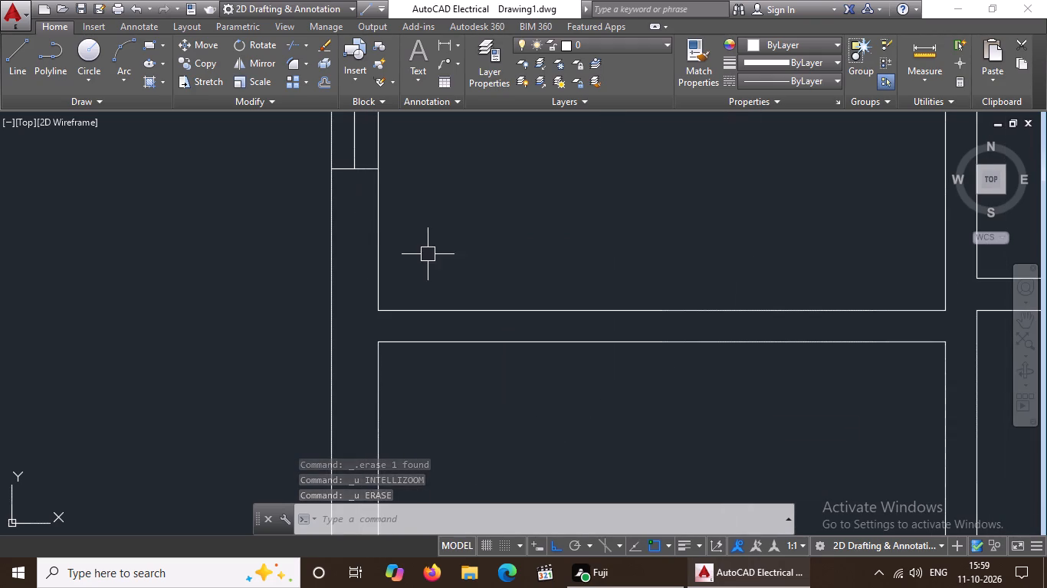
pyautogui.scroll(-4, 440, 255)
pyautogui.scroll(2, 449, 206)
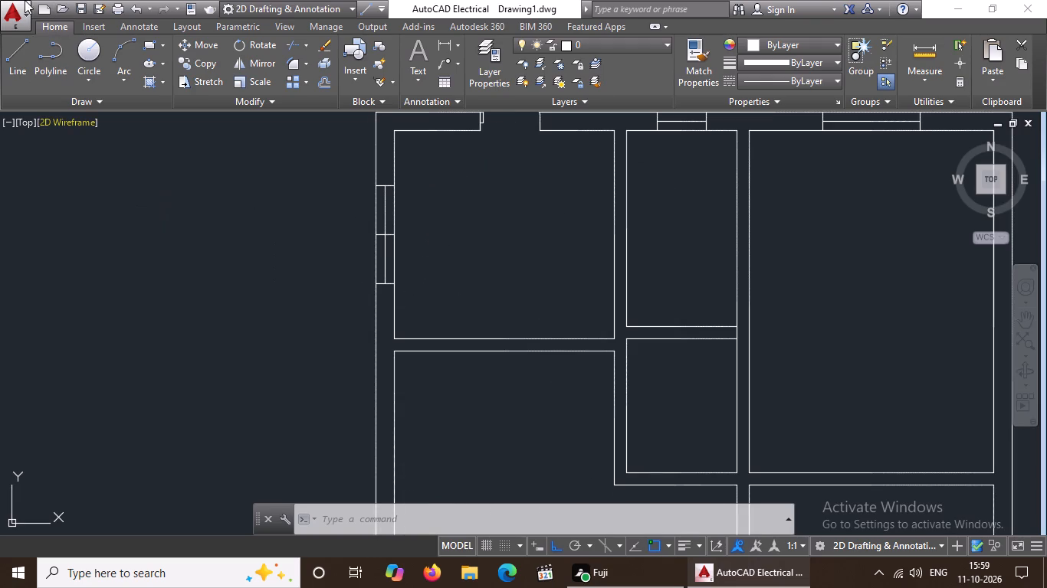
pyautogui.moveTo(8, 47); pyautogui.dragTo(21, 57)
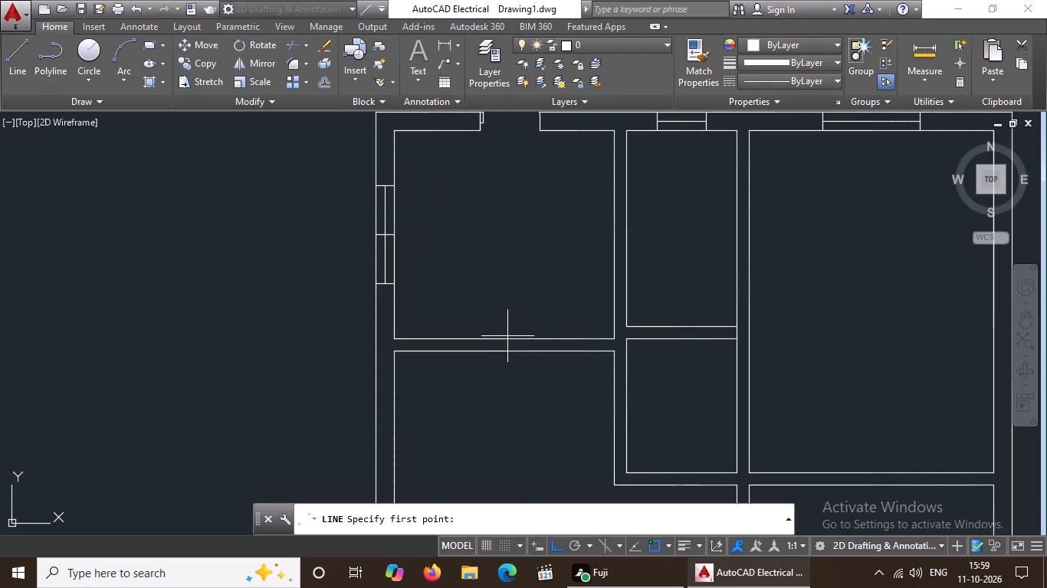
pyautogui.click(502, 341)
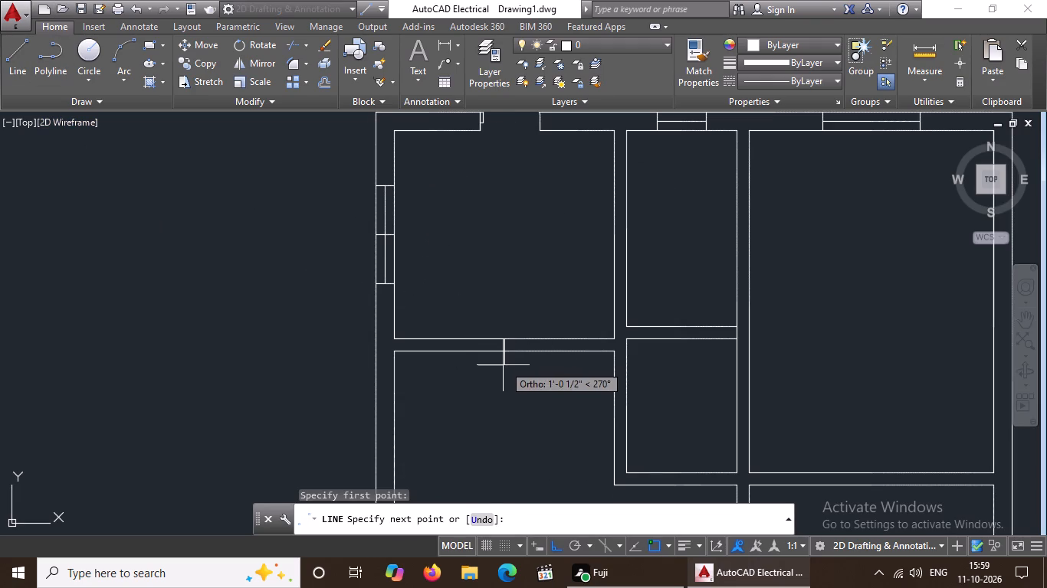
pyautogui.write('6"')
pyautogui.press('Return')
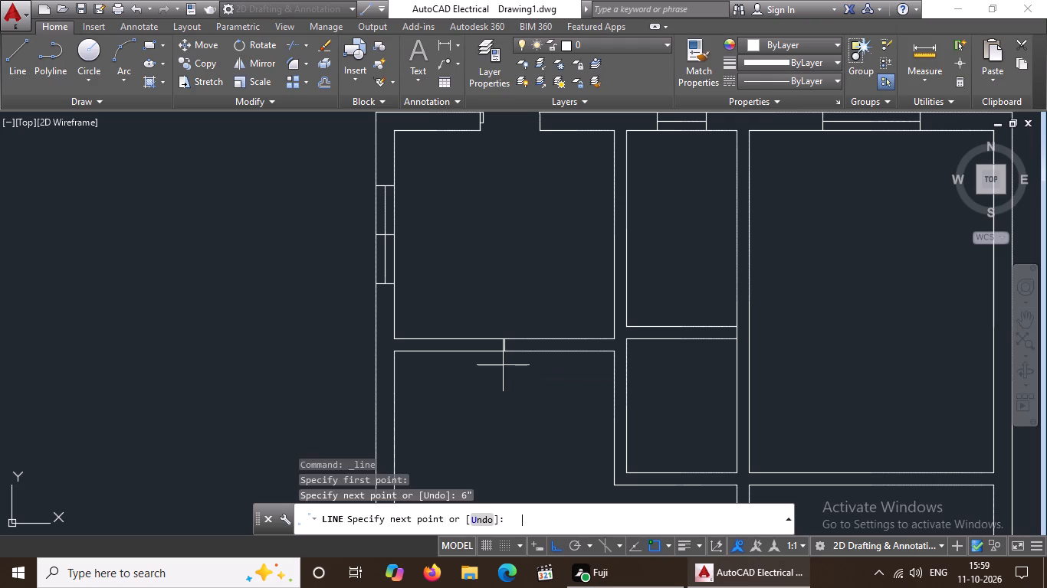
pyautogui.press('Return')
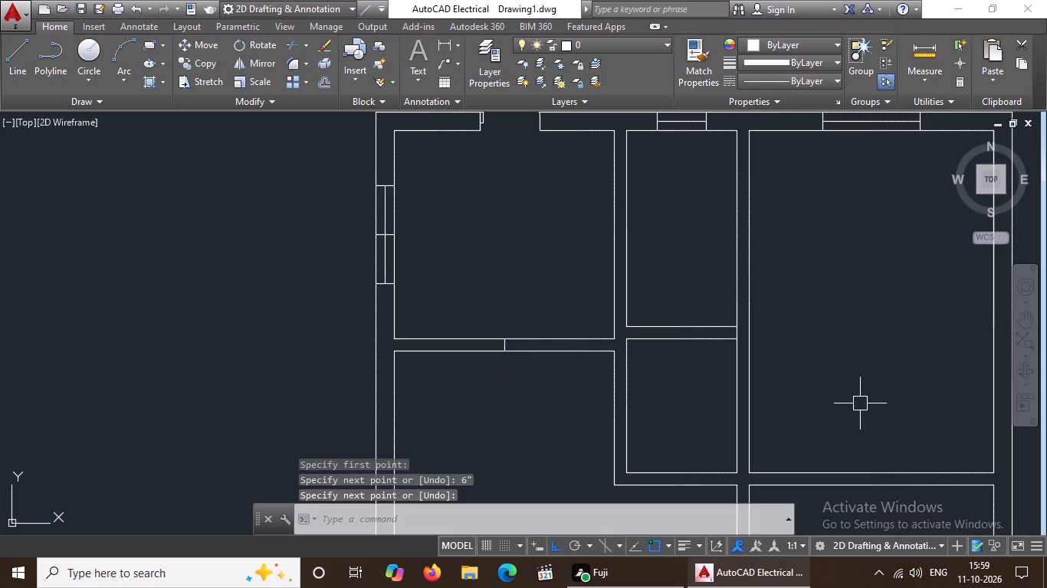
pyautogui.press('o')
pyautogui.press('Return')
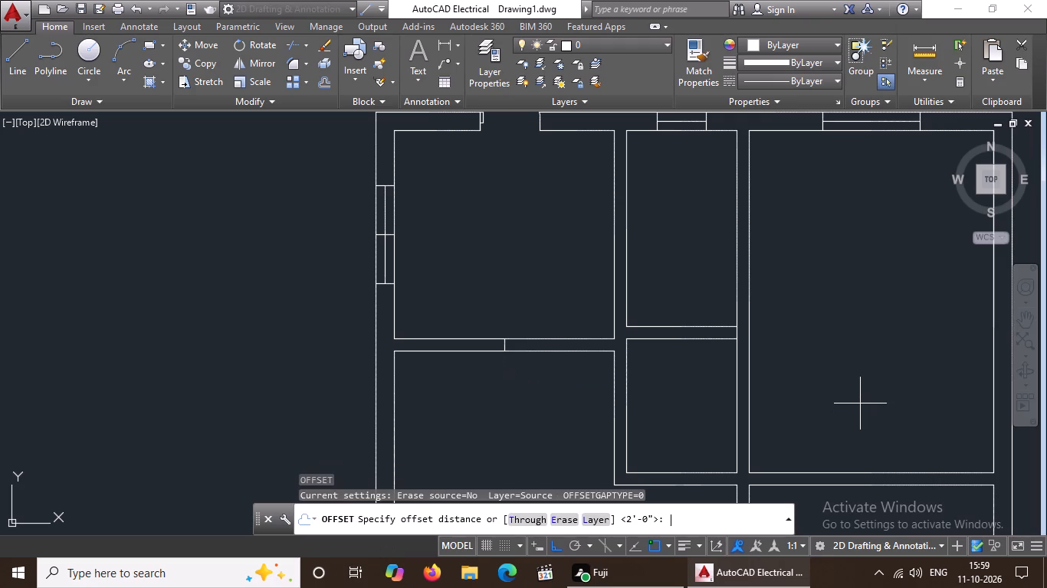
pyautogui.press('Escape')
# Offset the short line across the partition below the northwest room 2' to both its west and east sides.
pyautogui.press('o')
pyautogui.press('Return')
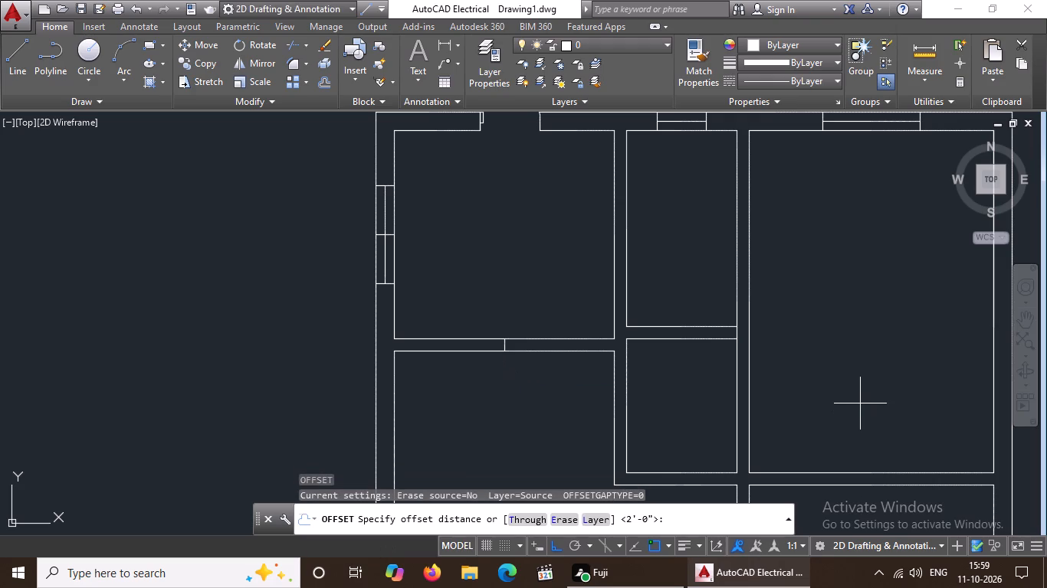
pyautogui.press('2')
pyautogui.press("'")
pyautogui.press('Return')
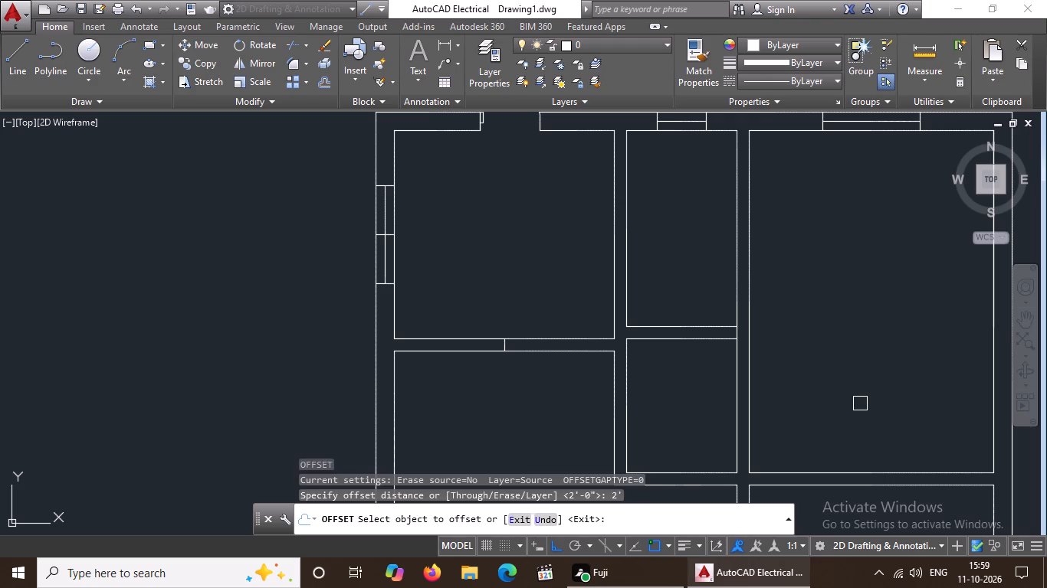
pyautogui.scroll(2, 553, 338)
pyautogui.moveTo(430, 351); pyautogui.dragTo(421, 354)
pyautogui.click(291, 362)
pyautogui.click(425, 354)
pyautogui.click(524, 358)
pyautogui.scroll(-3, 525, 358)
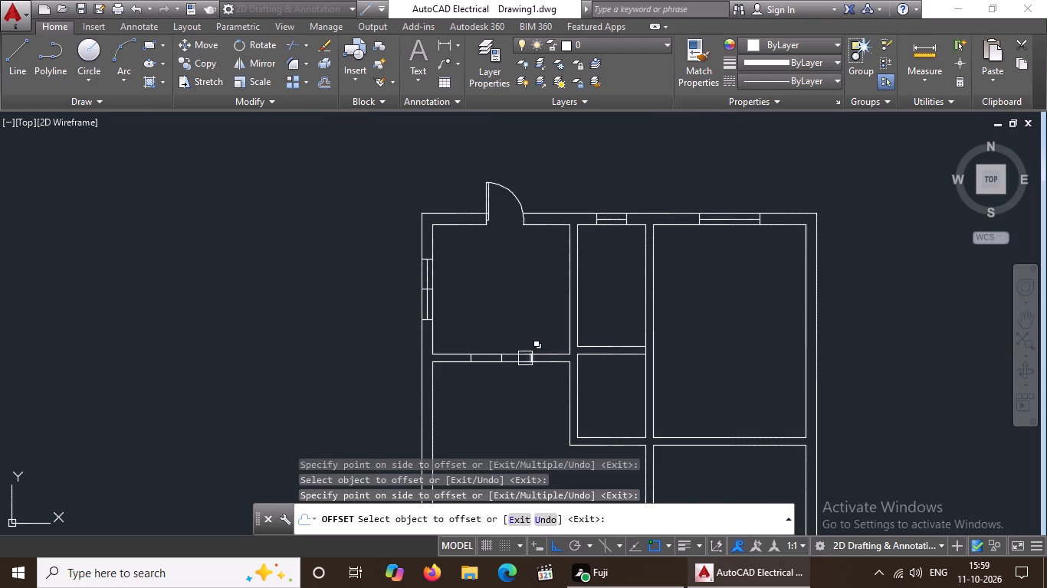
pyautogui.scroll(1, 487, 396)
pyautogui.press('Escape')
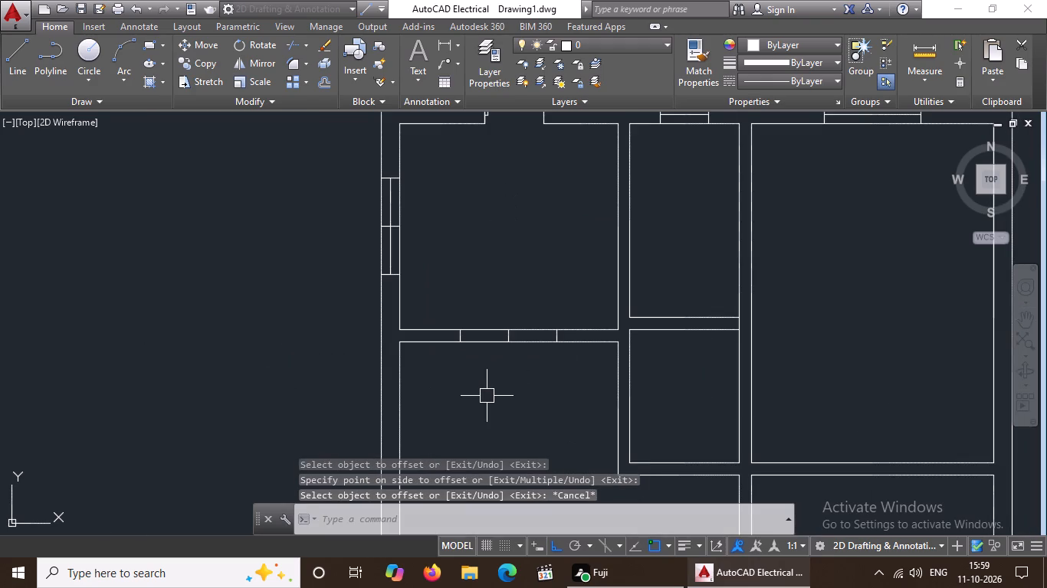
# Trim both partition face lines between the two offset lines to open a gap below the northwest room.
pyautogui.write('TR')
pyautogui.press('space')
pyautogui.press('space')
pyautogui.scroll(1, 487, 395)
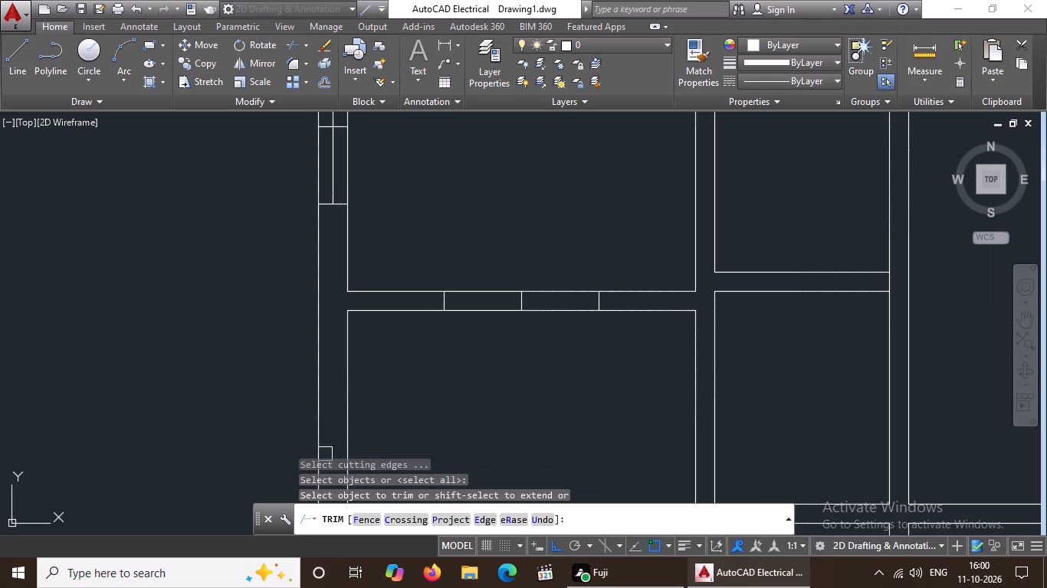
pyautogui.click(491, 309)
pyautogui.click(483, 287)
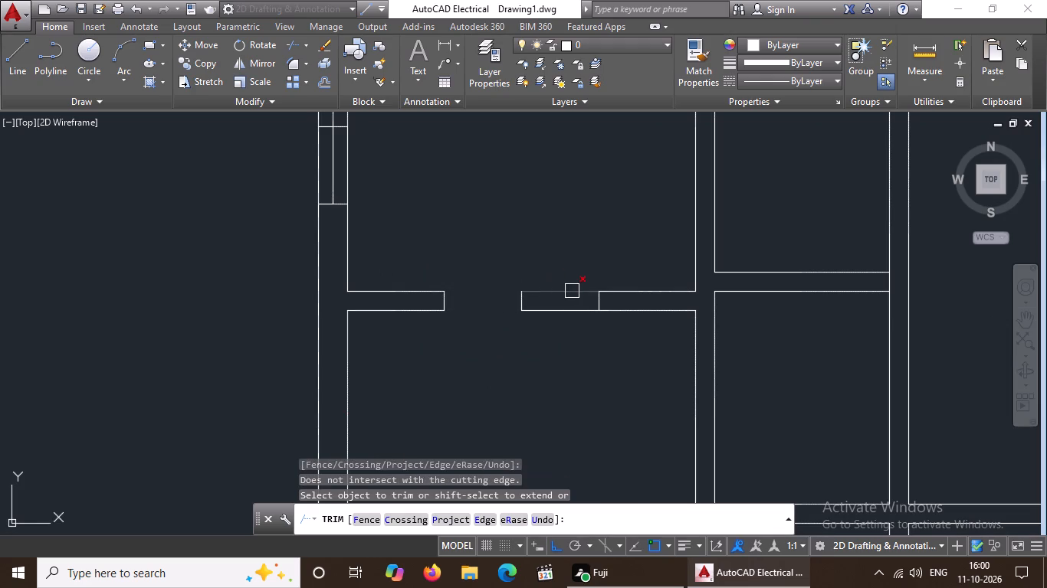
pyautogui.click(577, 294)
pyautogui.click(575, 307)
pyautogui.press('Escape')
# Erase the leftover short line in the middle of the partition opening.
pyautogui.click(527, 304)
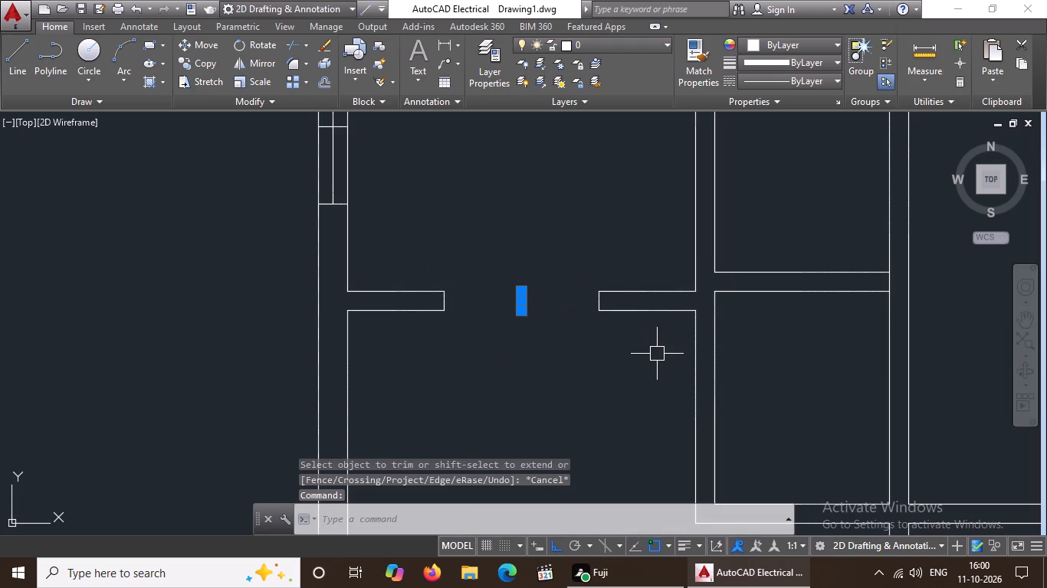
pyautogui.press('Delete')
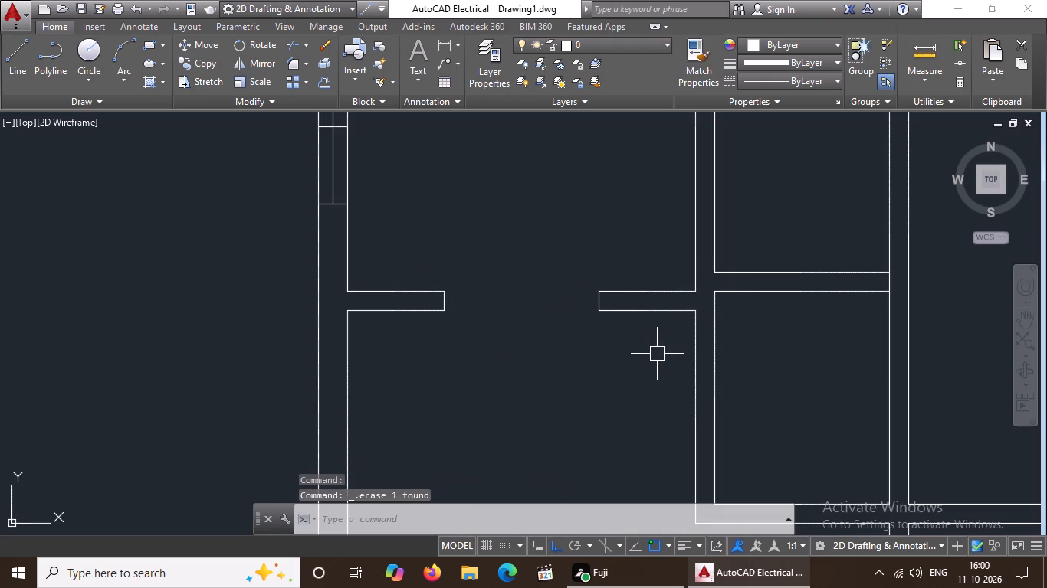
pyautogui.scroll(-3, 582, 347)
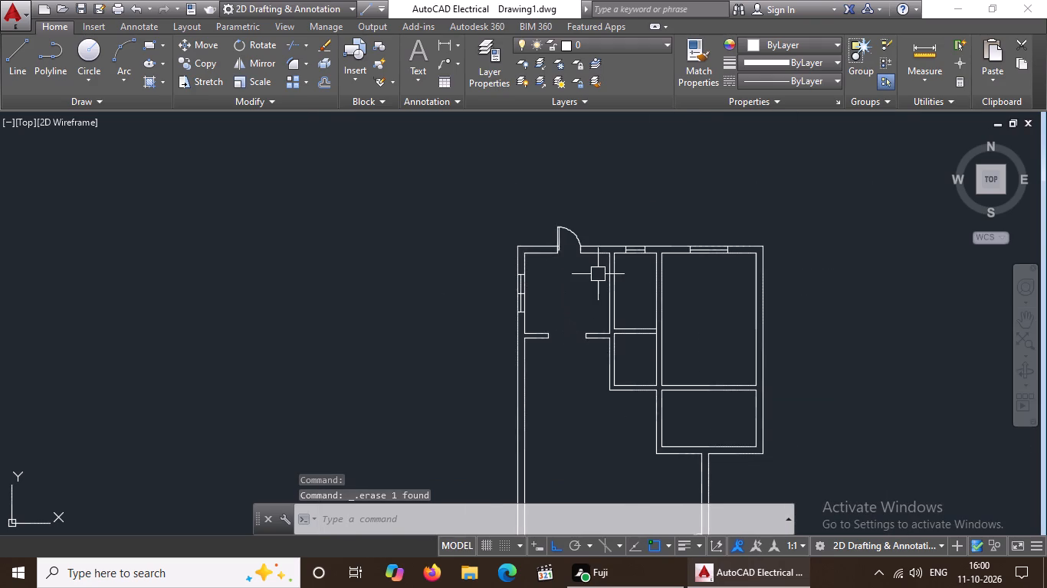
pyautogui.scroll(2, 598, 274)
pyautogui.press('Escape')
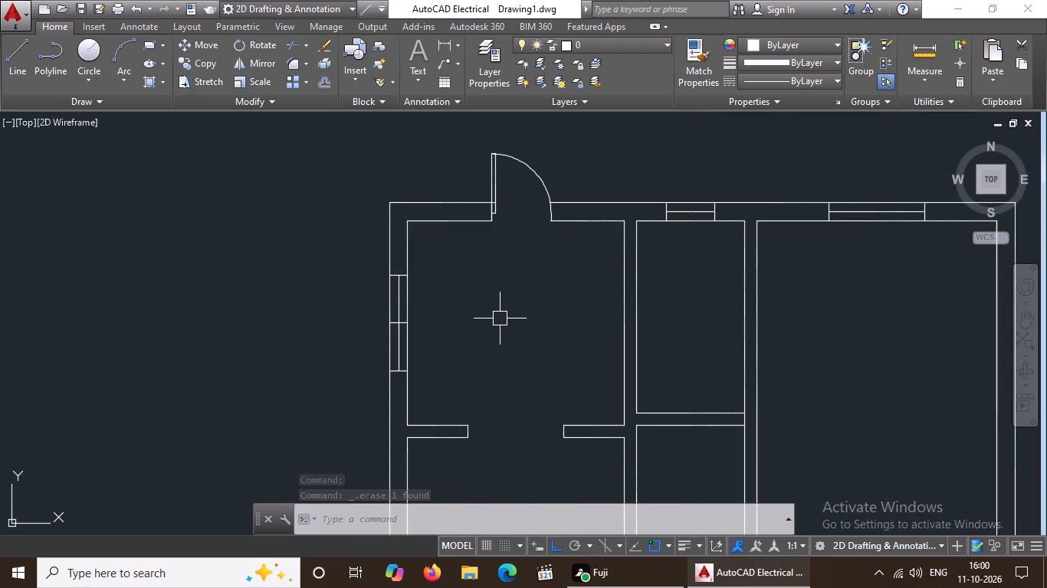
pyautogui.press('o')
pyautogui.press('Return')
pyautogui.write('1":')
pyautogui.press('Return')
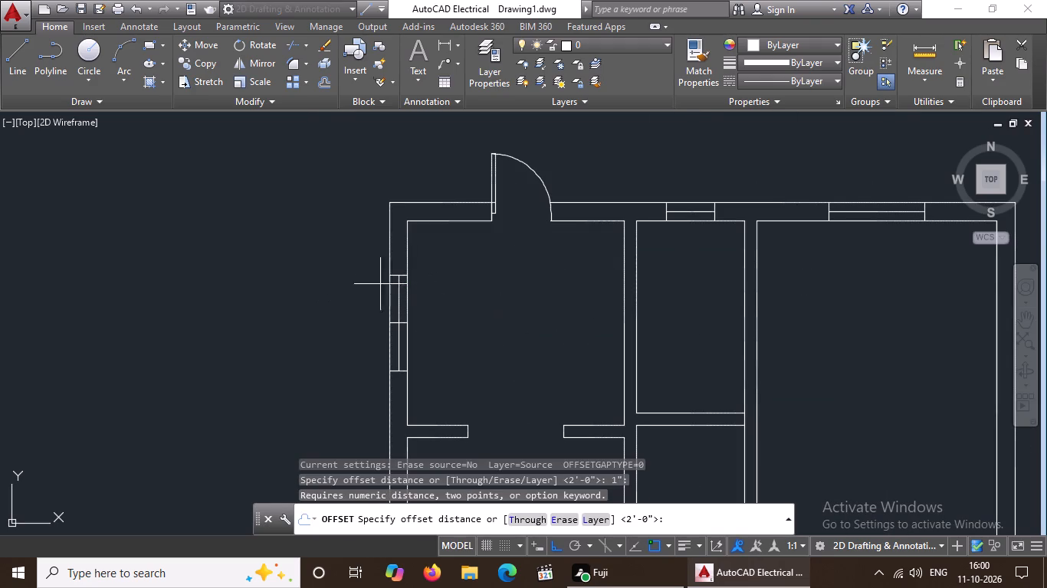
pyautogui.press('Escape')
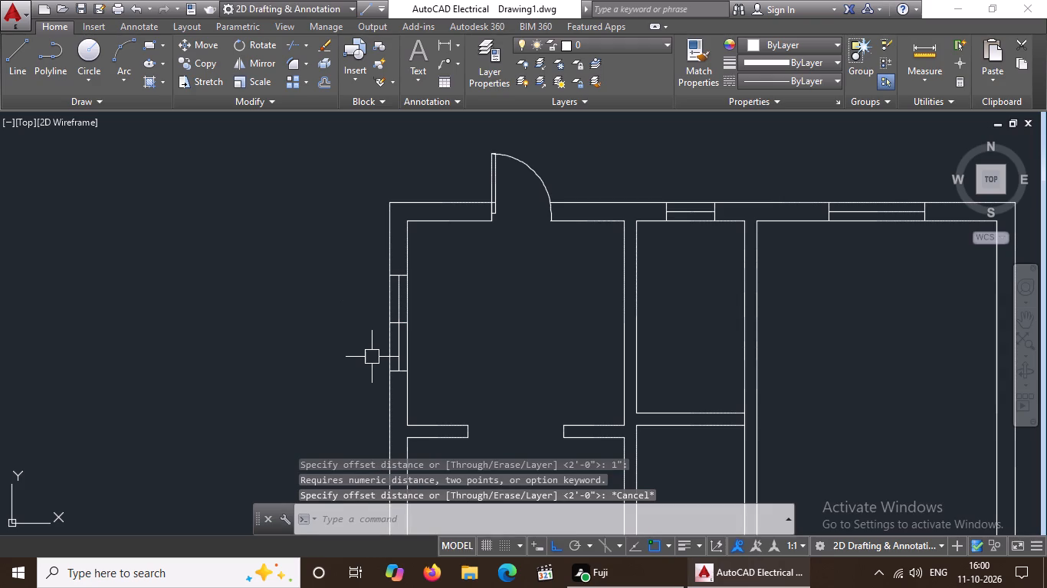
# Offset the centre line of the west wall window 1" to both sides.
pyautogui.press('o')
pyautogui.press('Return')
pyautogui.write('1"')
pyautogui.press('Return')
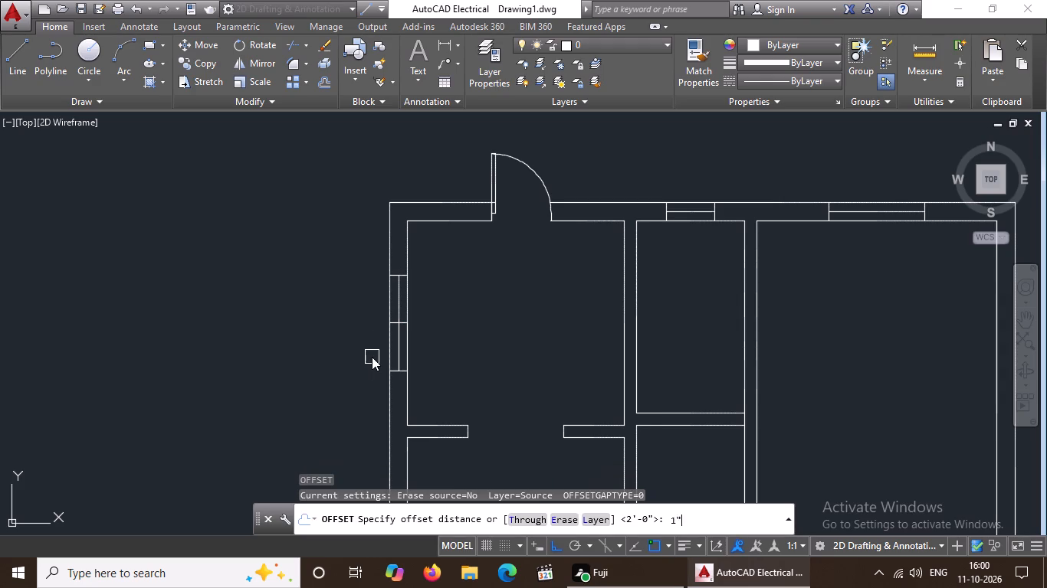
pyautogui.scroll(2, 414, 296)
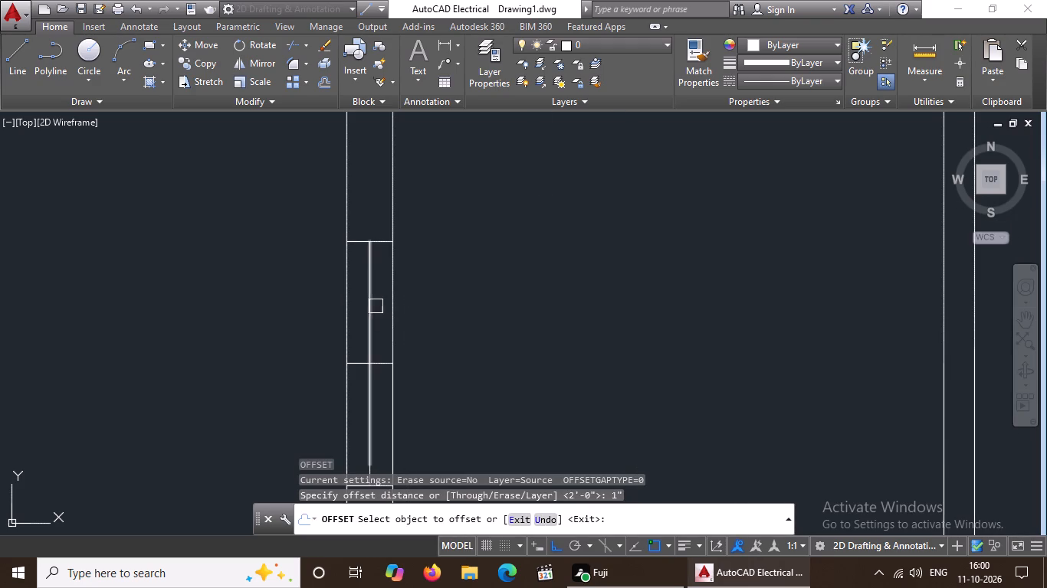
pyautogui.click(375, 306)
pyautogui.click(420, 312)
pyautogui.scroll(1, 359, 328)
pyautogui.moveTo(373, 325); pyautogui.dragTo(355, 330)
pyautogui.click(323, 335)
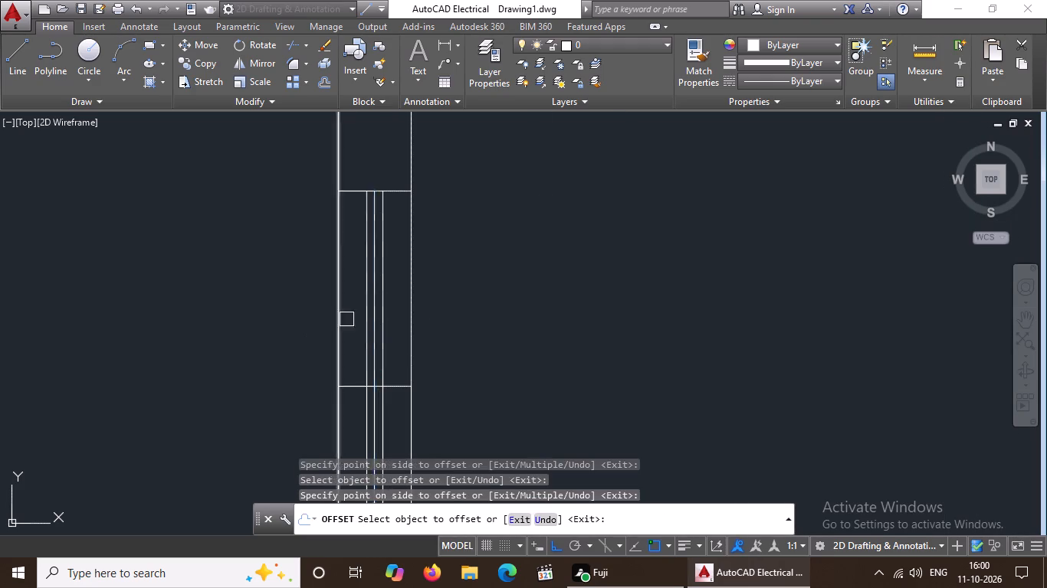
# Offset the centre line of the smaller north wall window 1" to both sides.
pyautogui.scroll(-3, 383, 305)
pyautogui.scroll(2, 718, 224)
pyautogui.click(594, 207)
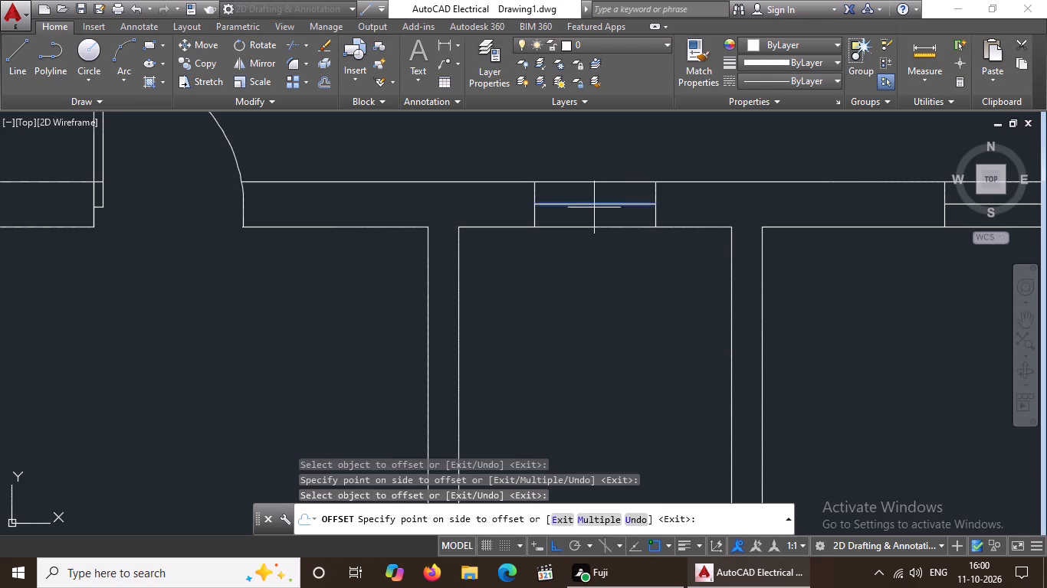
pyautogui.click(598, 191)
pyautogui.scroll(2, 603, 207)
pyautogui.click(606, 204)
pyautogui.click(604, 220)
pyautogui.scroll(-2, 619, 214)
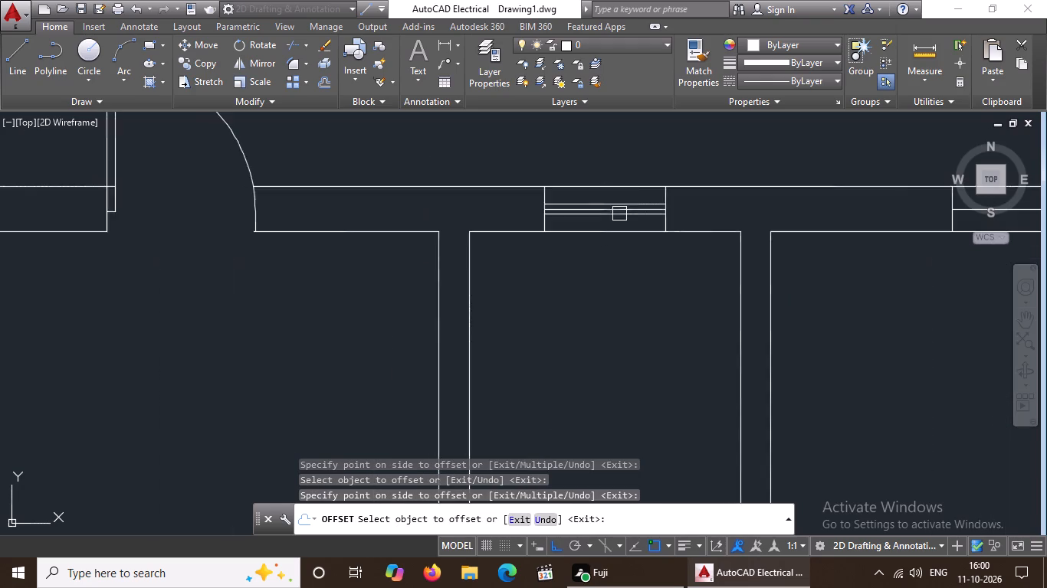
# Offset the centre line of the wider north wall window, above the northeast room, 1" to both sides.
pyautogui.scroll(-3, 619, 214)
pyautogui.scroll(3, 760, 220)
pyautogui.click(697, 178)
pyautogui.click(697, 171)
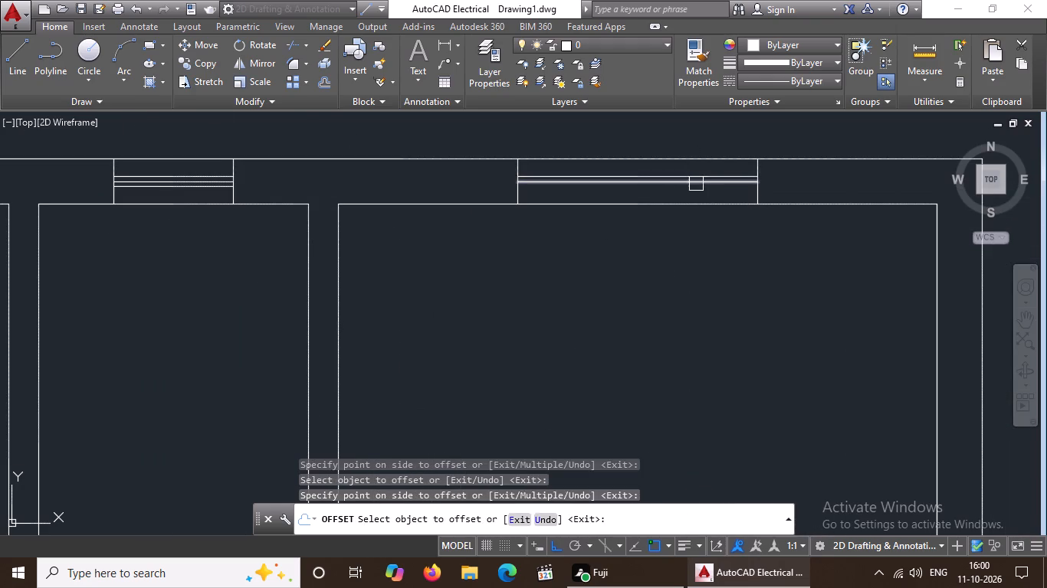
pyautogui.click(696, 184)
pyautogui.click(696, 194)
pyautogui.scroll(-3, 696, 189)
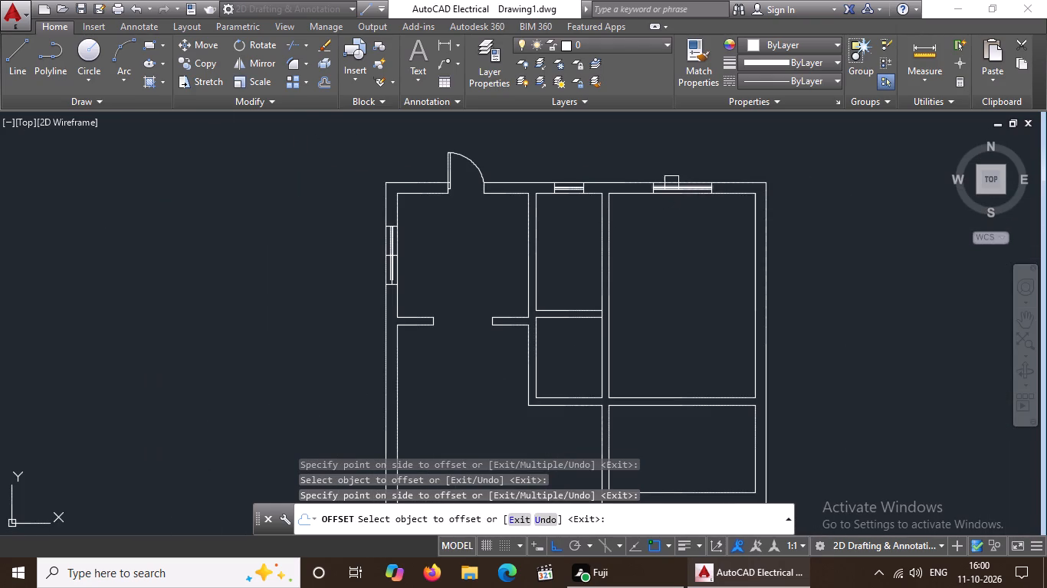
pyautogui.press('Escape')
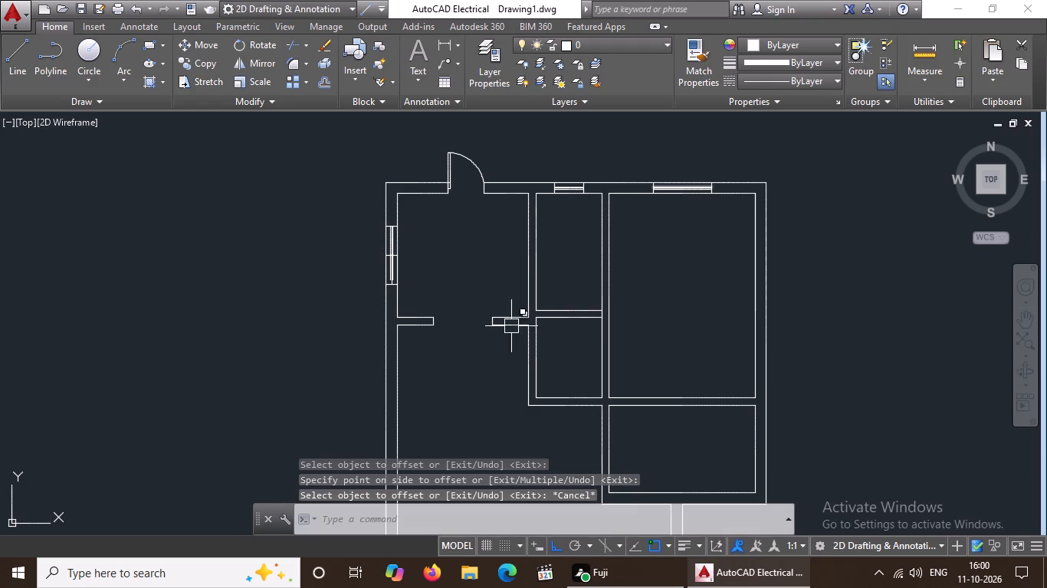
# Erase the short cross line at the middle of the west wall window.
pyautogui.scroll(3, 350, 204)
pyautogui.moveTo(463, 352); pyautogui.dragTo(476, 381)
pyautogui.click(593, 458)
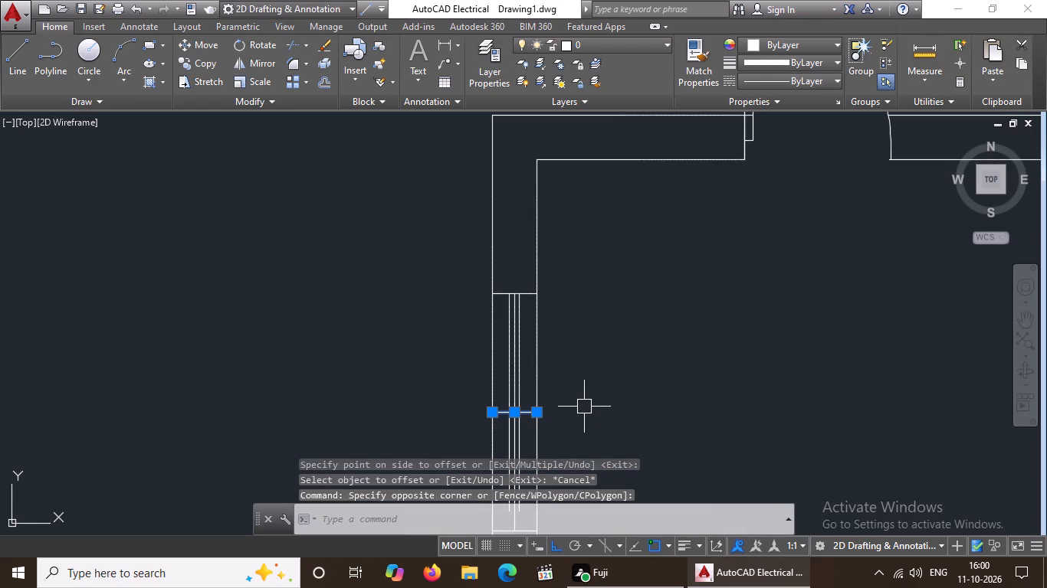
pyautogui.press('Delete')
pyautogui.scroll(-1, 584, 406)
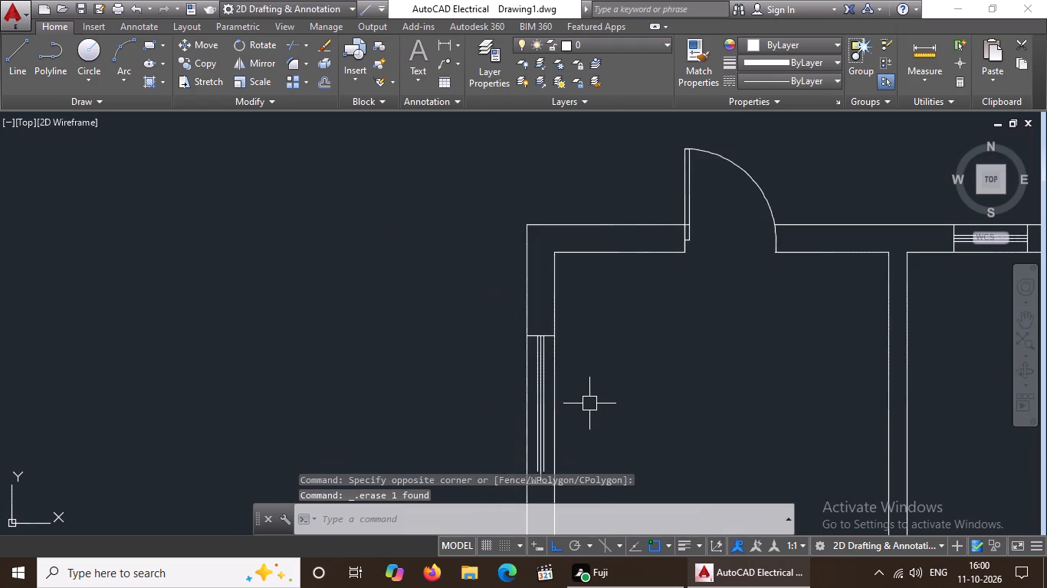
# Draw a vertical line from the midpoint of the partition opening's west end north into the north wall.
pyautogui.scroll(-4, 593, 402)
pyautogui.moveTo(719, 440); pyautogui.dragTo(719, 380, button='middle')
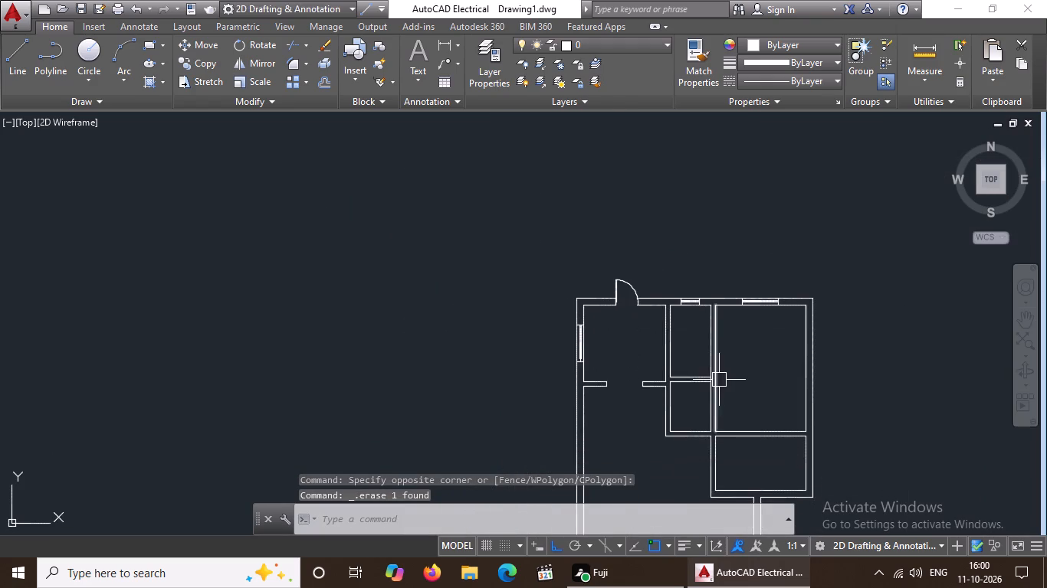
pyautogui.scroll(1, 718, 380)
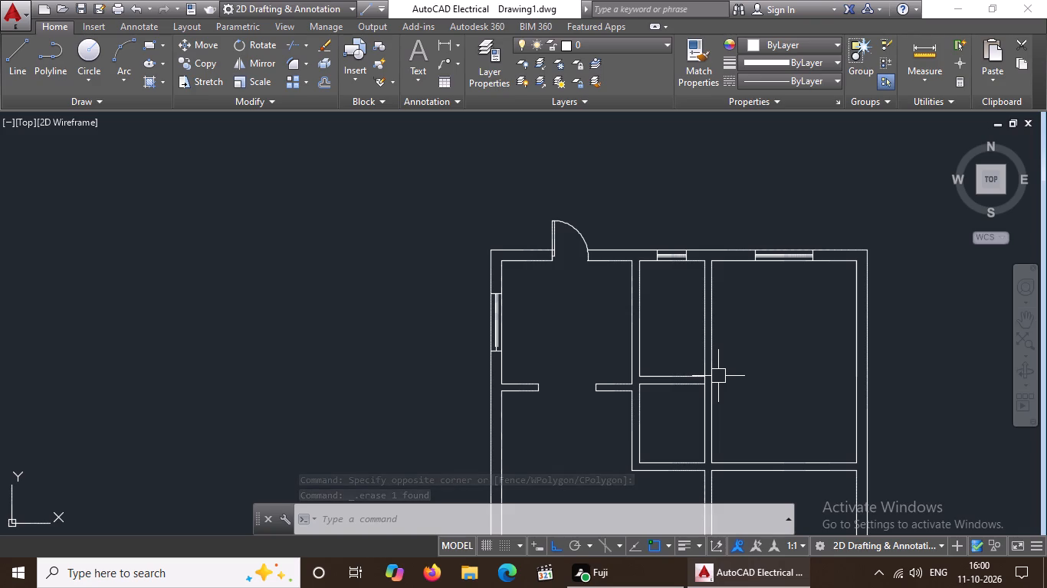
pyautogui.scroll(2, 573, 382)
pyautogui.scroll(-2, 573, 382)
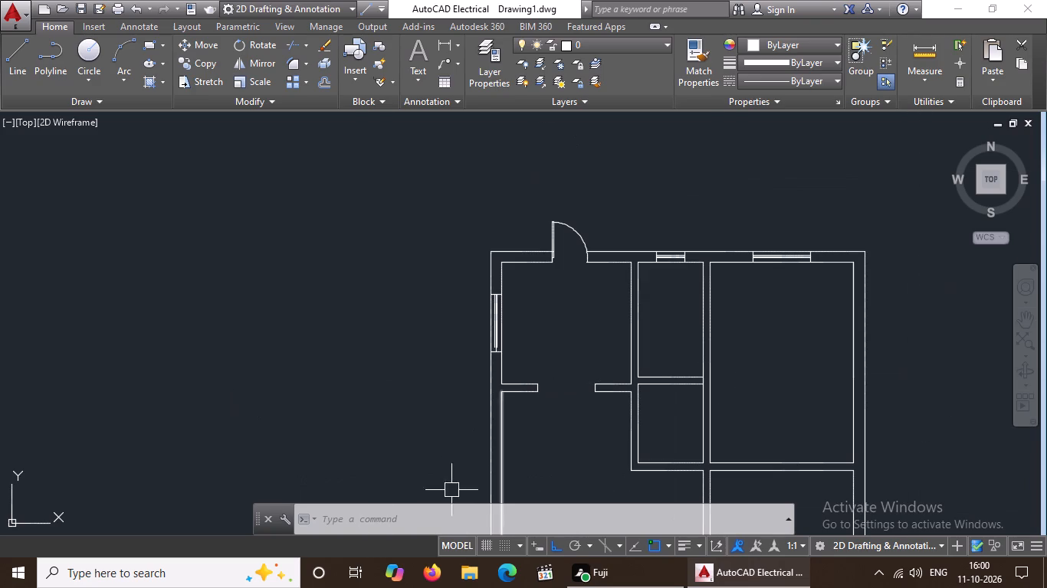
pyautogui.press('Escape')
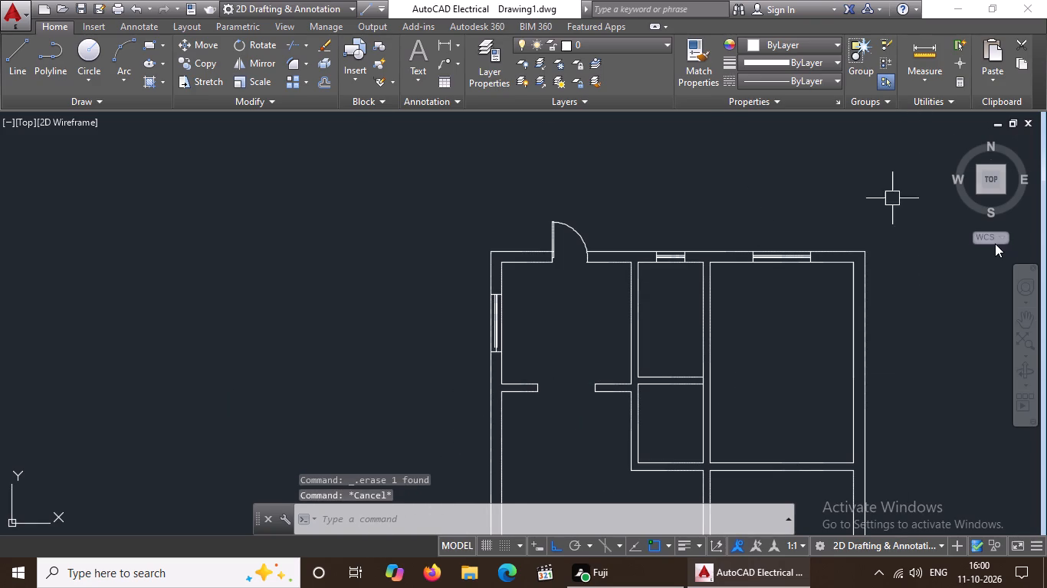
pyautogui.press('l')
pyautogui.press('Return')
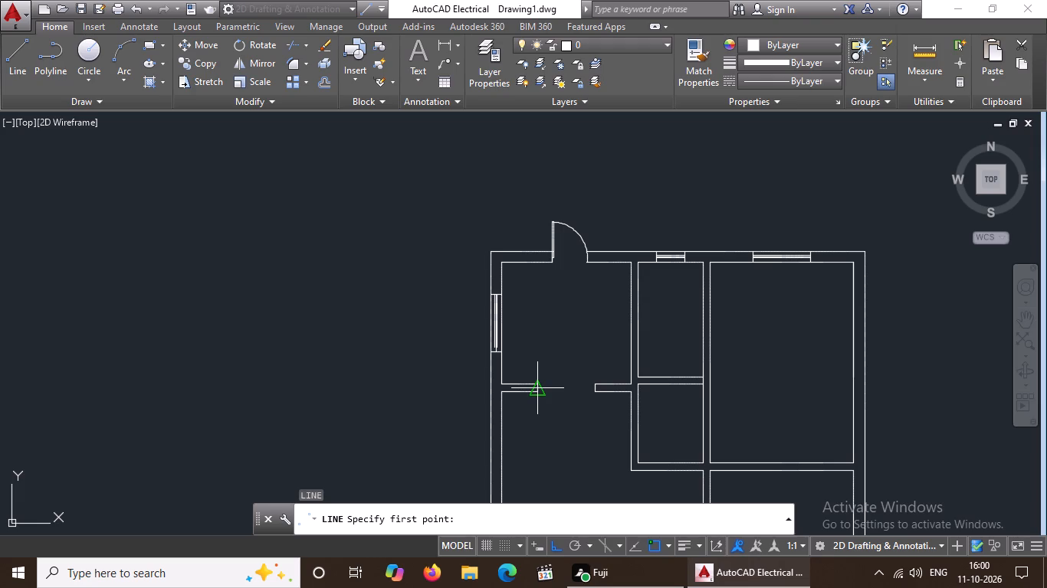
pyautogui.click(536, 386)
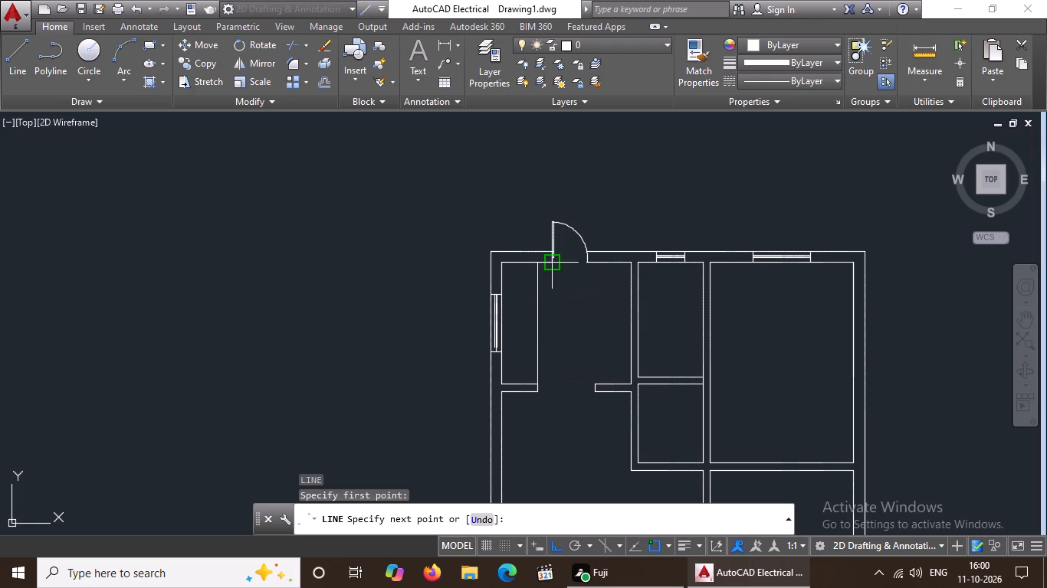
pyautogui.scroll(2, 537, 262)
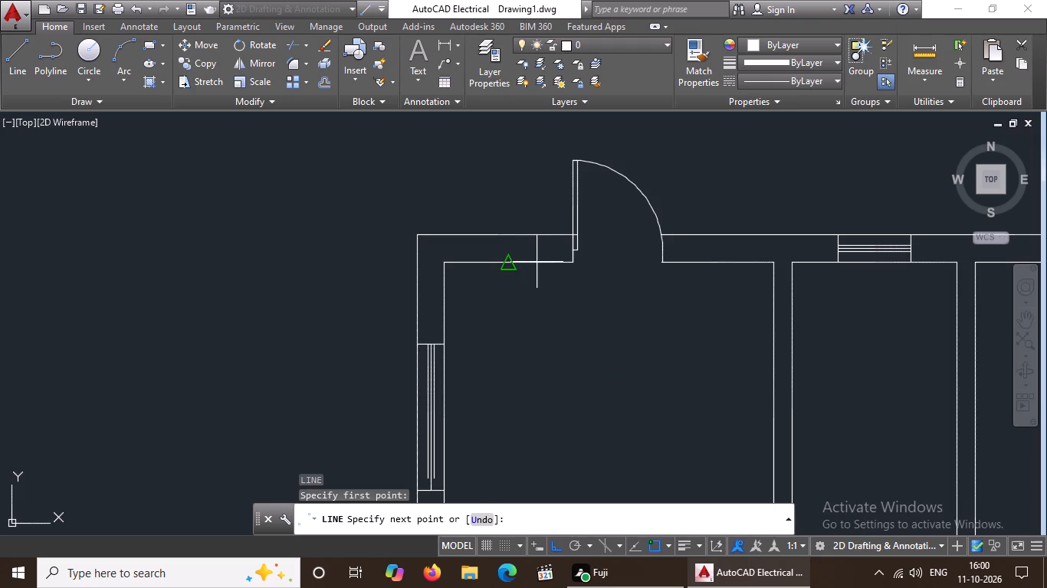
pyautogui.click(535, 253)
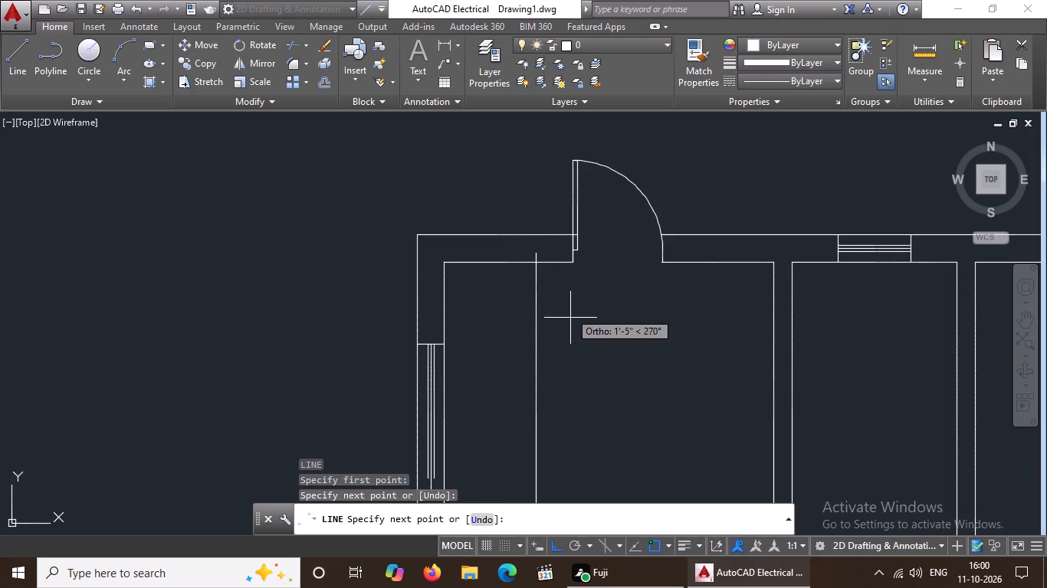
pyautogui.press('Escape')
pyautogui.scroll(-2, 597, 323)
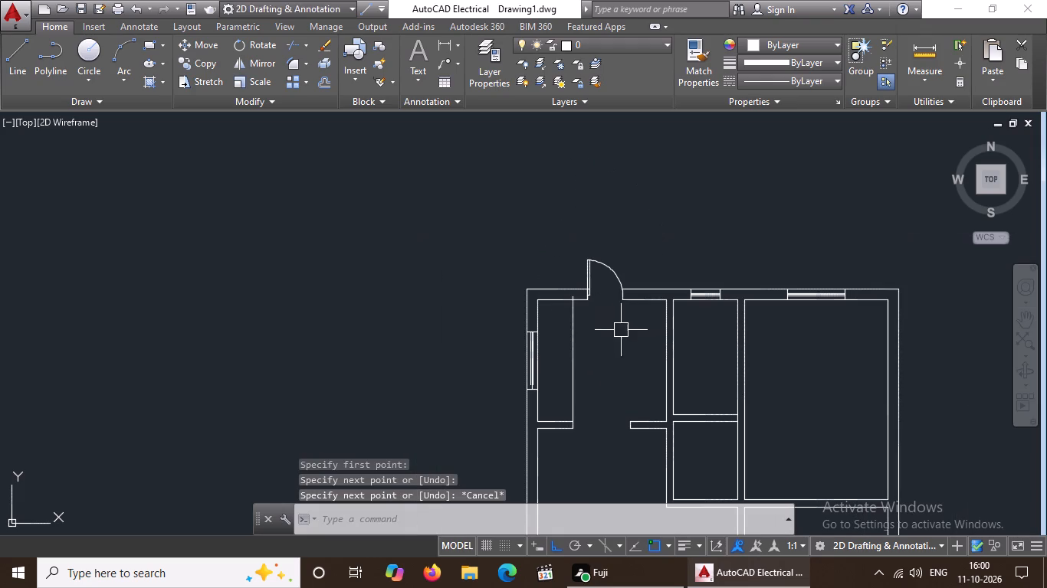
# Draw a vertical line from the midpoint of the partition opening's east end north into the north wall.
pyautogui.click(21, 64)
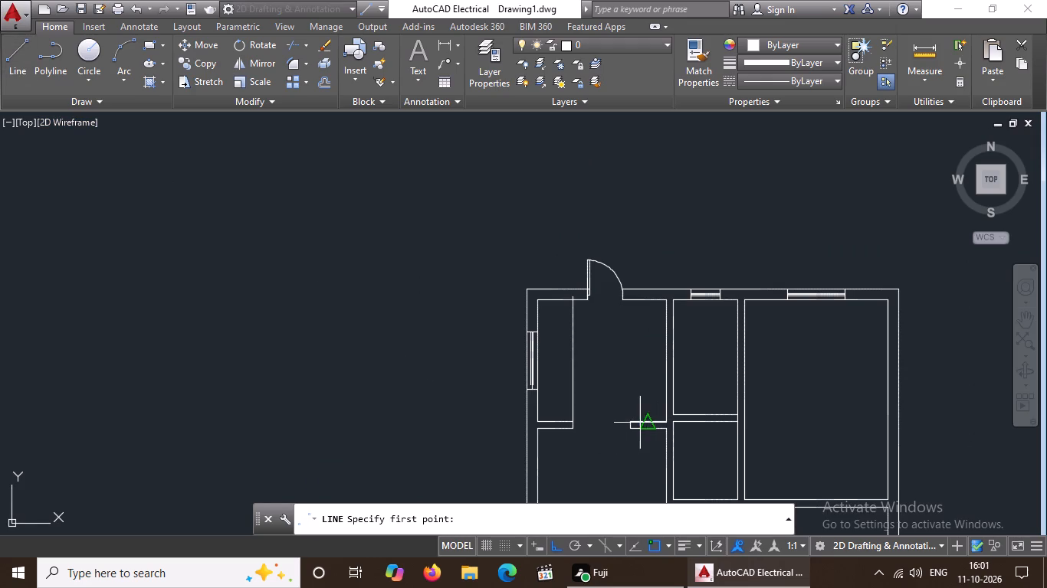
pyautogui.click(630, 425)
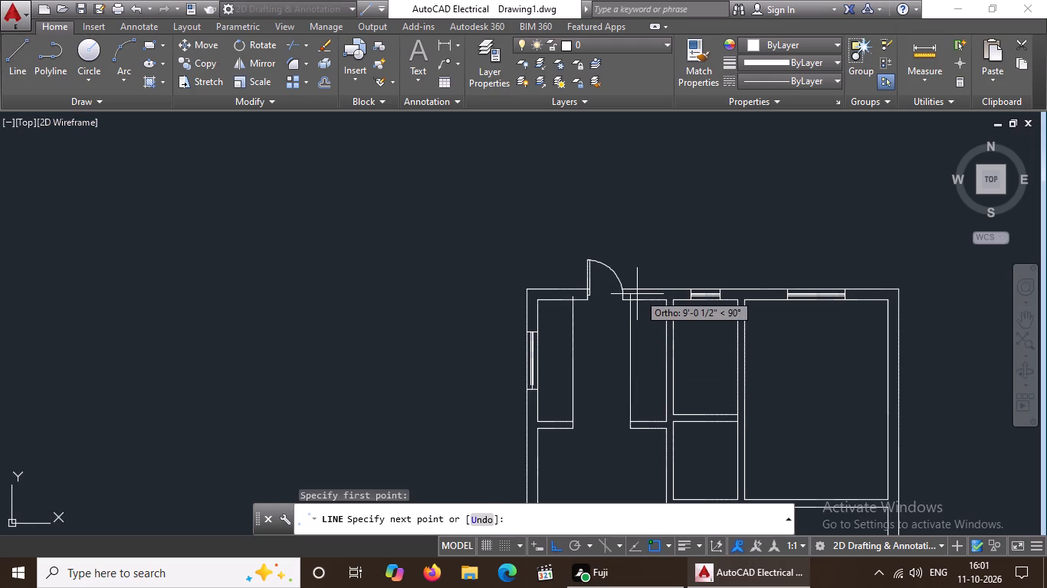
pyautogui.scroll(2, 637, 294)
pyautogui.click(619, 302)
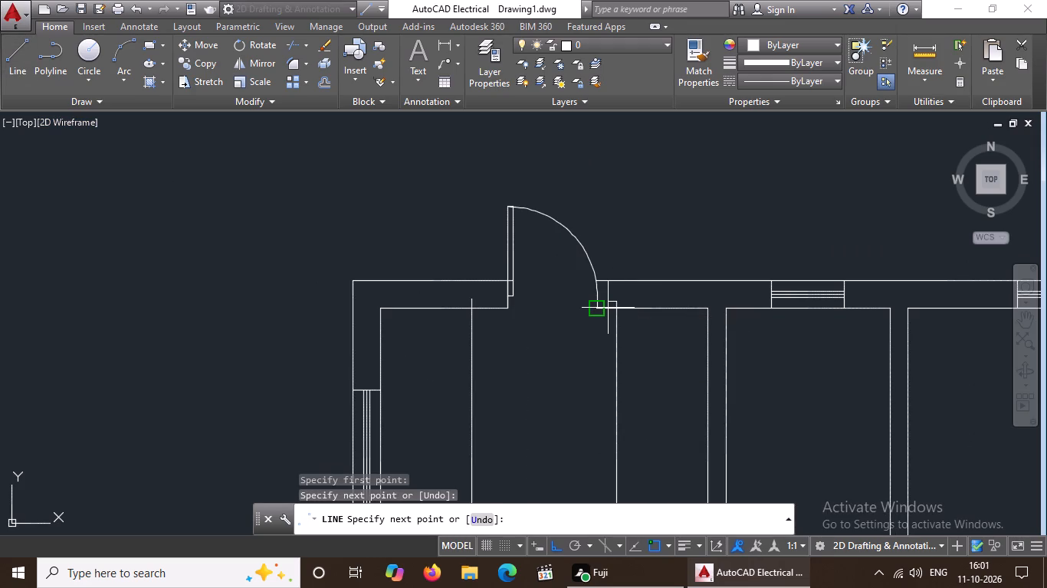
pyautogui.press('Escape')
# Trim the ends of both new vertical lines that extend past the inner face of the north wall.
pyautogui.write('TR')
pyautogui.press('space')
pyautogui.press('space')
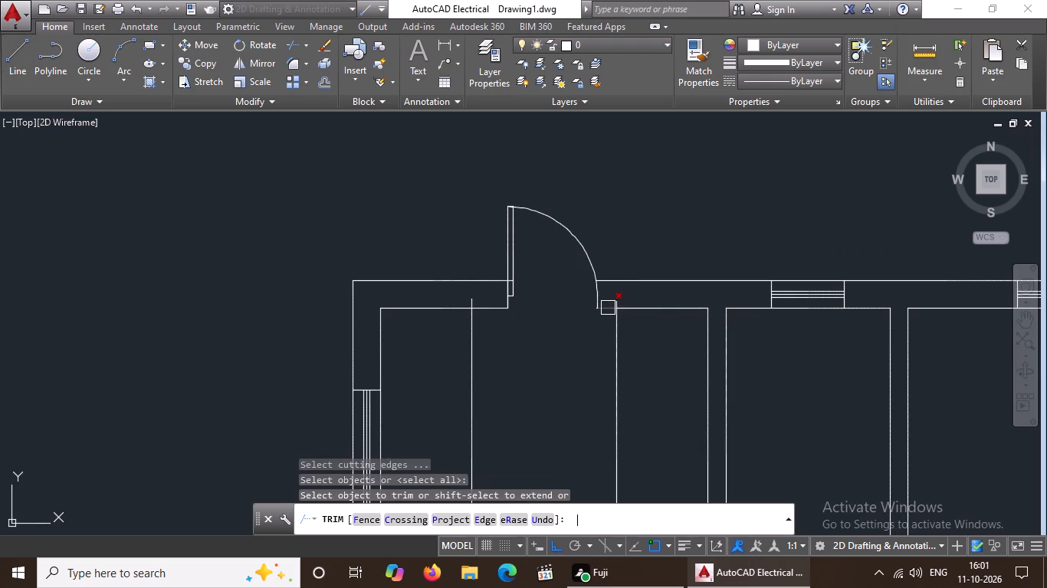
pyautogui.scroll(2, 548, 332)
pyautogui.moveTo(358, 263); pyautogui.dragTo(367, 262)
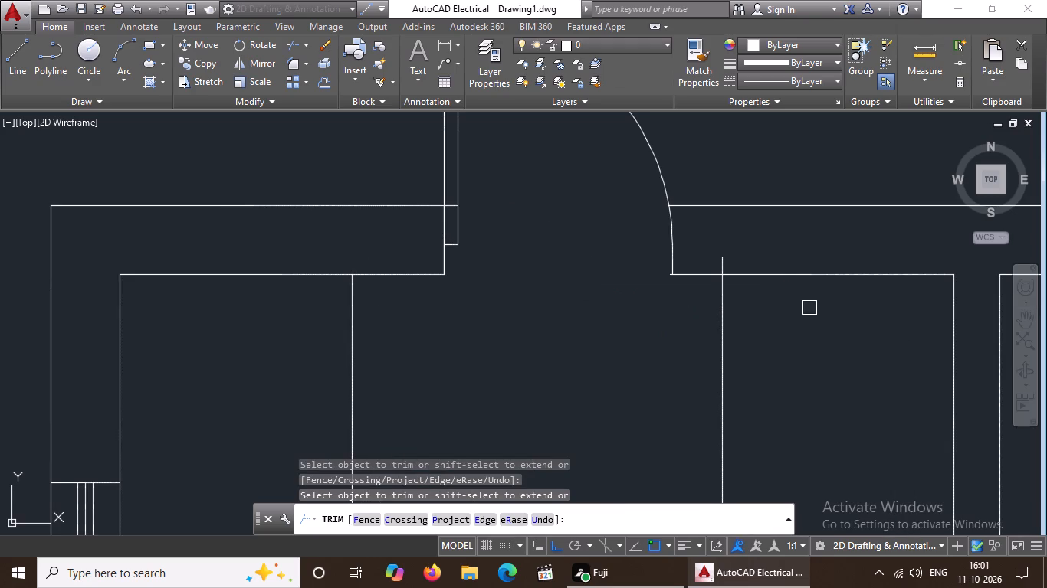
pyautogui.click(723, 260)
pyautogui.scroll(-5, 749, 260)
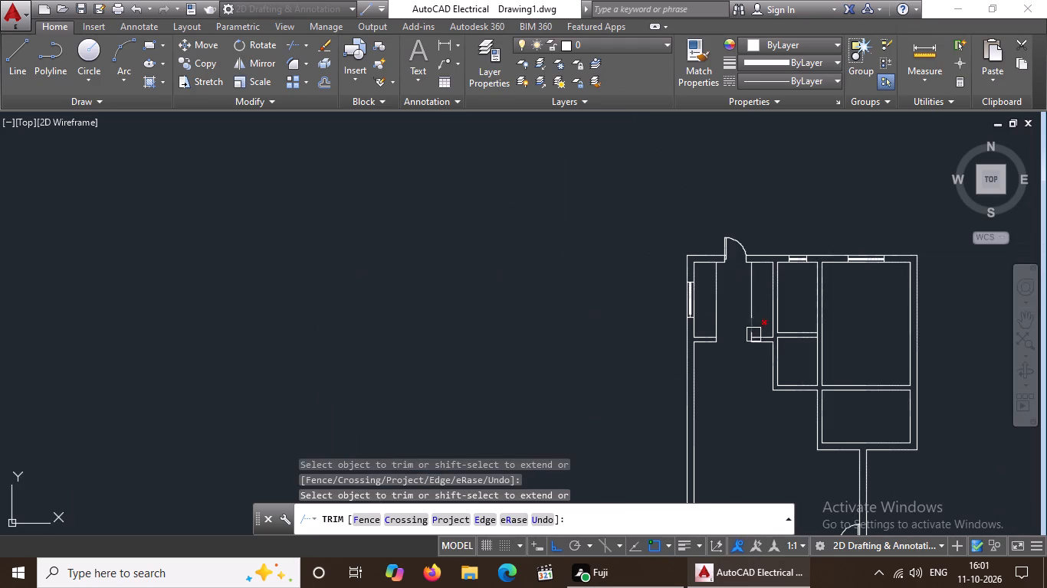
pyautogui.scroll(2, 768, 346)
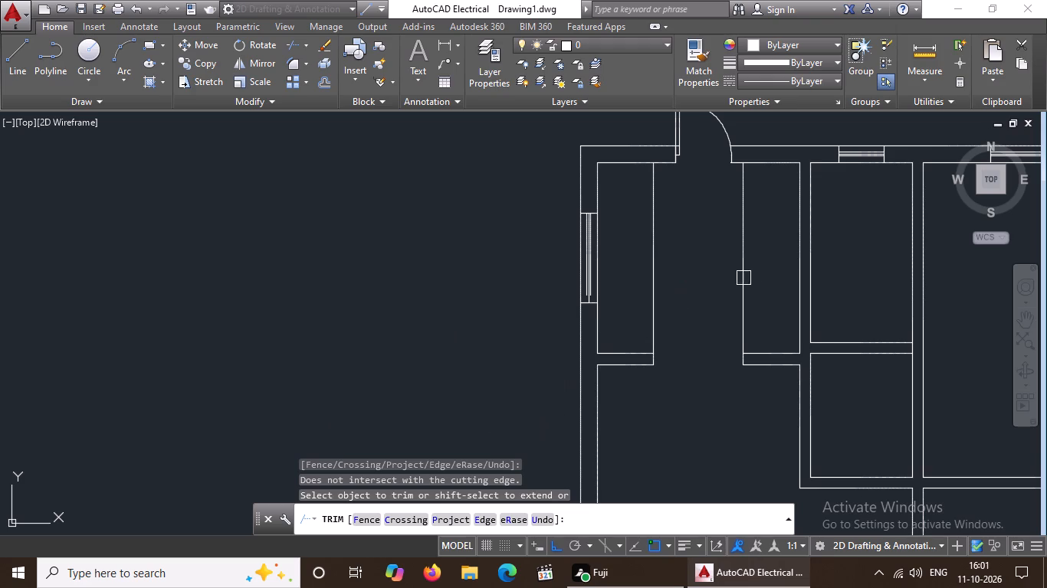
pyautogui.press('Escape')
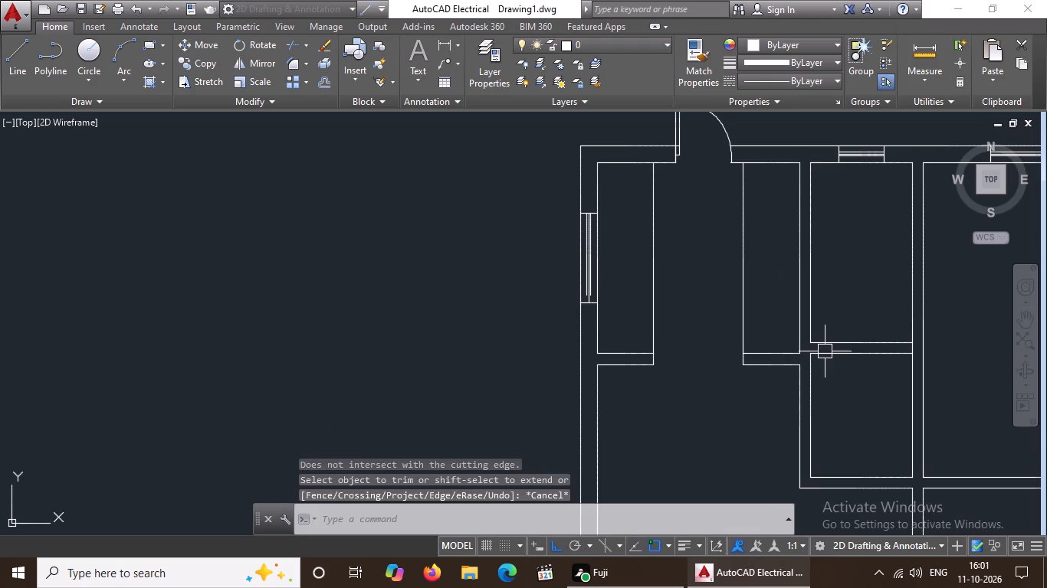
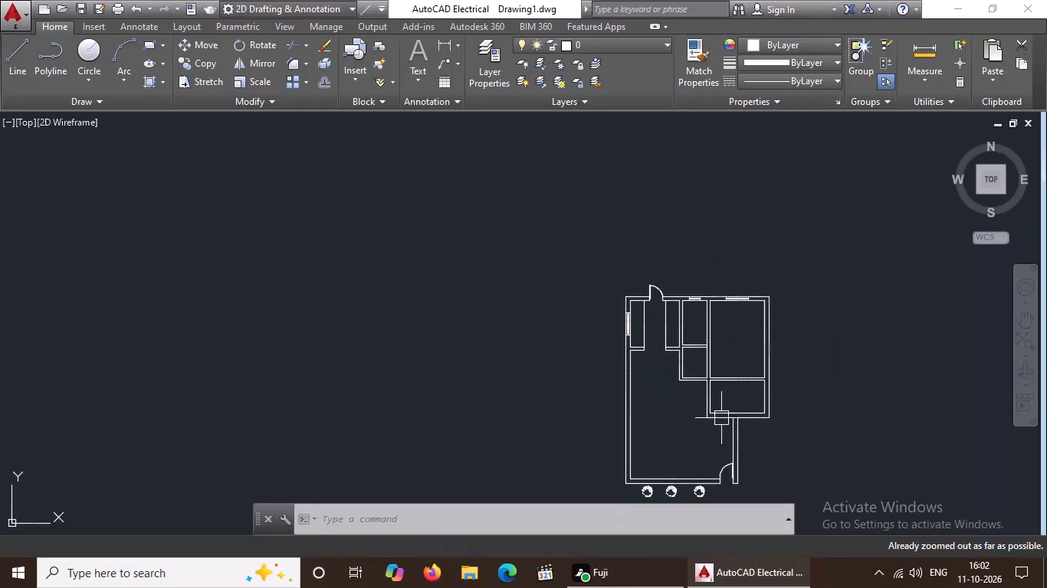
# Insert the Range-Oven - 30 in top block from DesignCenter's Kitchens.dwg at default scale, in the empty space west of the plan.
pyautogui.scroll(3, 744, 492)
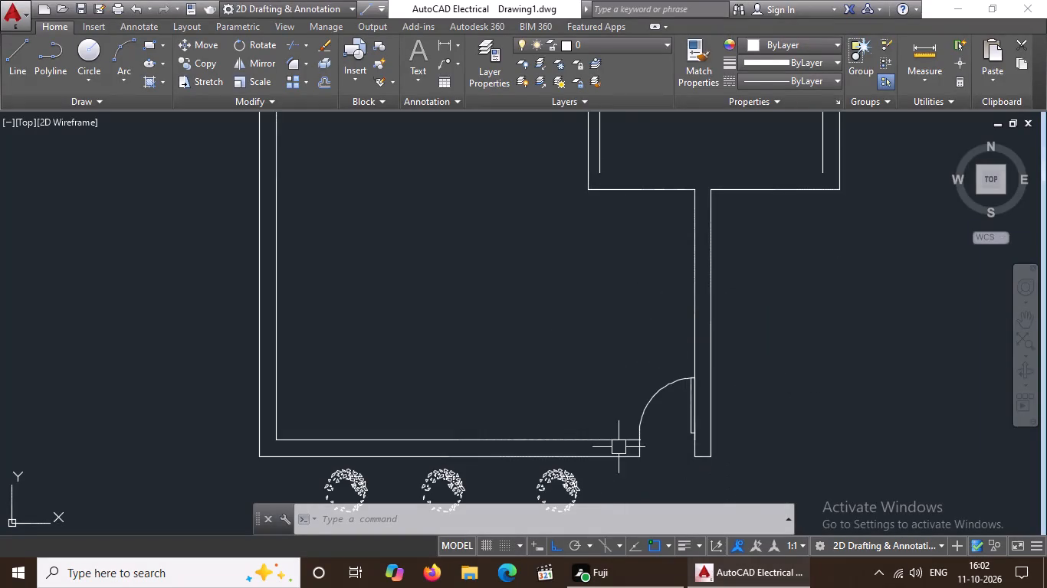
pyautogui.scroll(-2, 583, 398)
pyautogui.moveTo(510, 145); pyautogui.dragTo(522, 241, button='middle')
pyautogui.scroll(2, 520, 243)
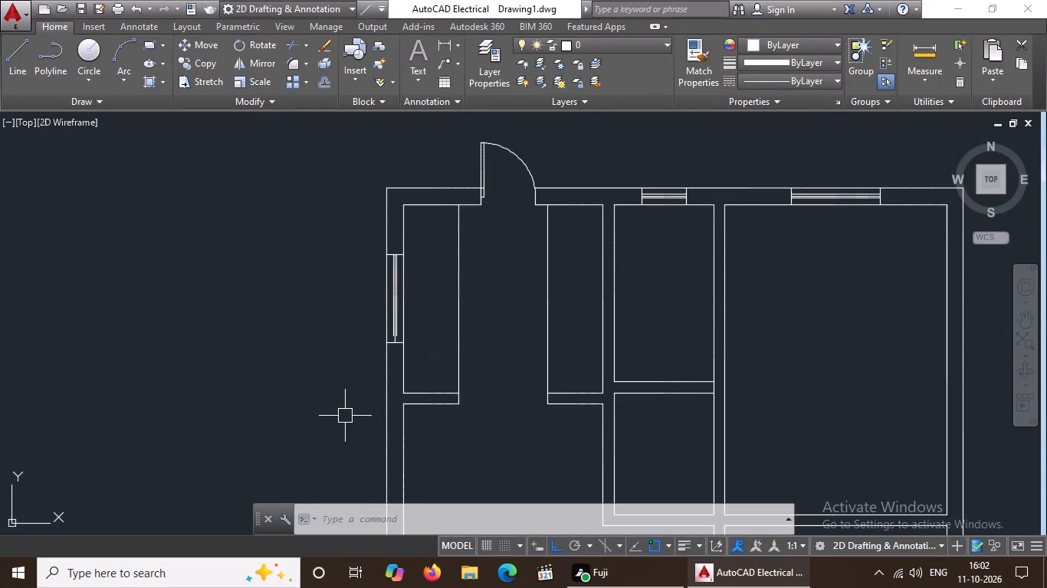
pyautogui.press('Escape')
pyautogui.press('d')
pyautogui.press('c')
pyautogui.press('space')
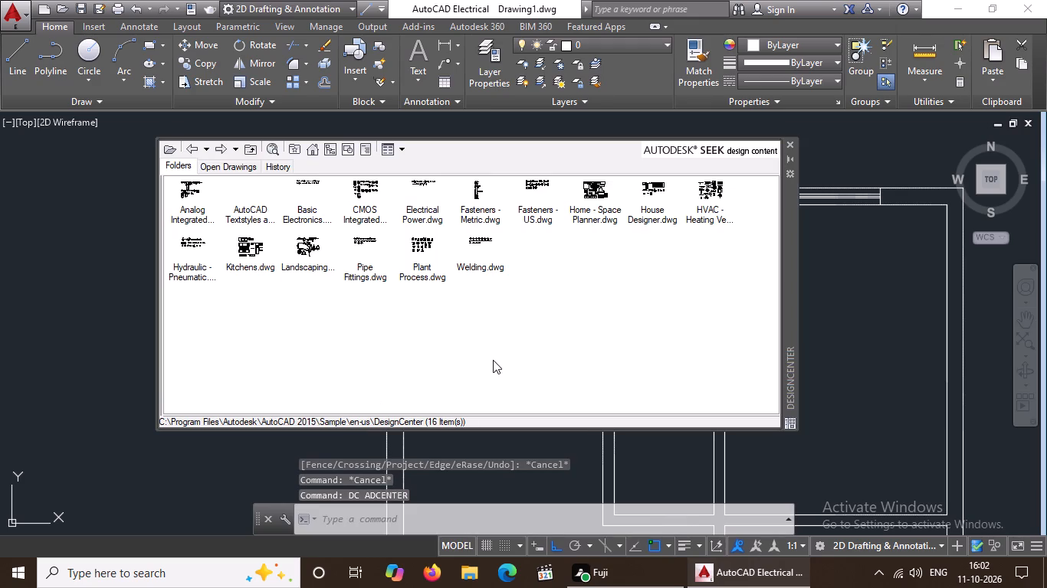
pyautogui.doubleClick(254, 260)
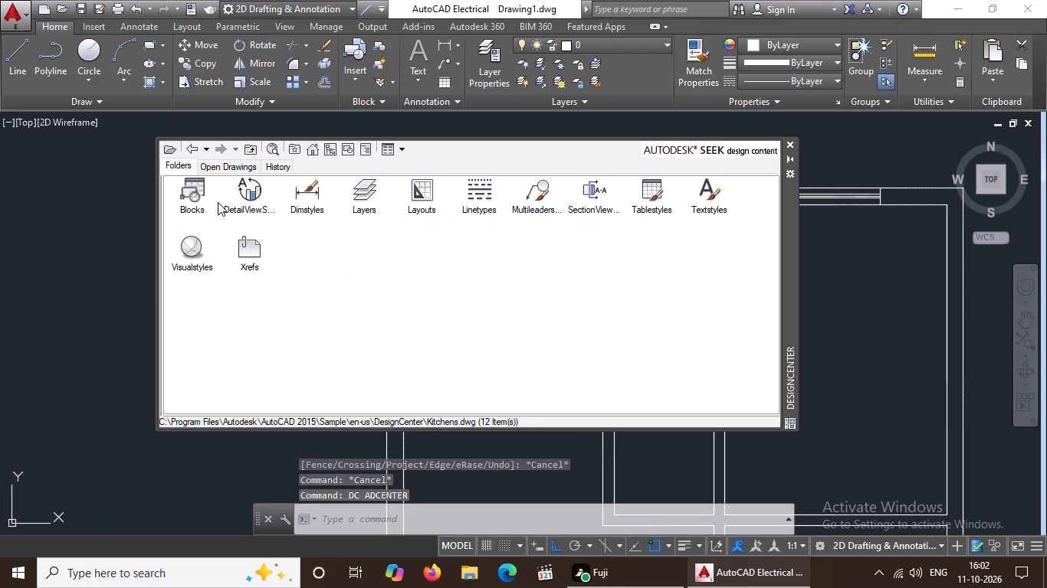
pyautogui.doubleClick(201, 201)
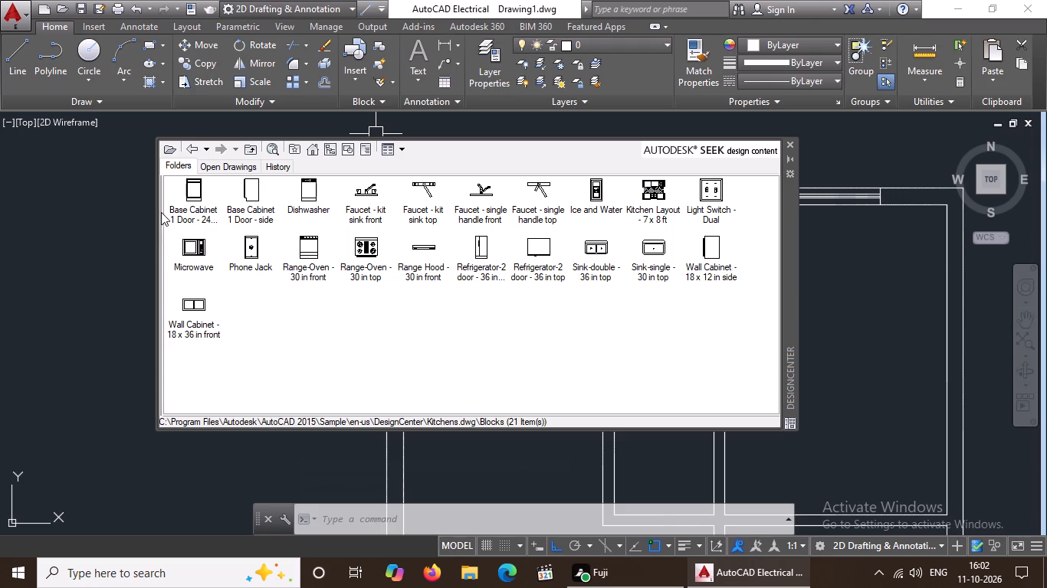
pyautogui.doubleClick(363, 238)
pyautogui.click(558, 376)
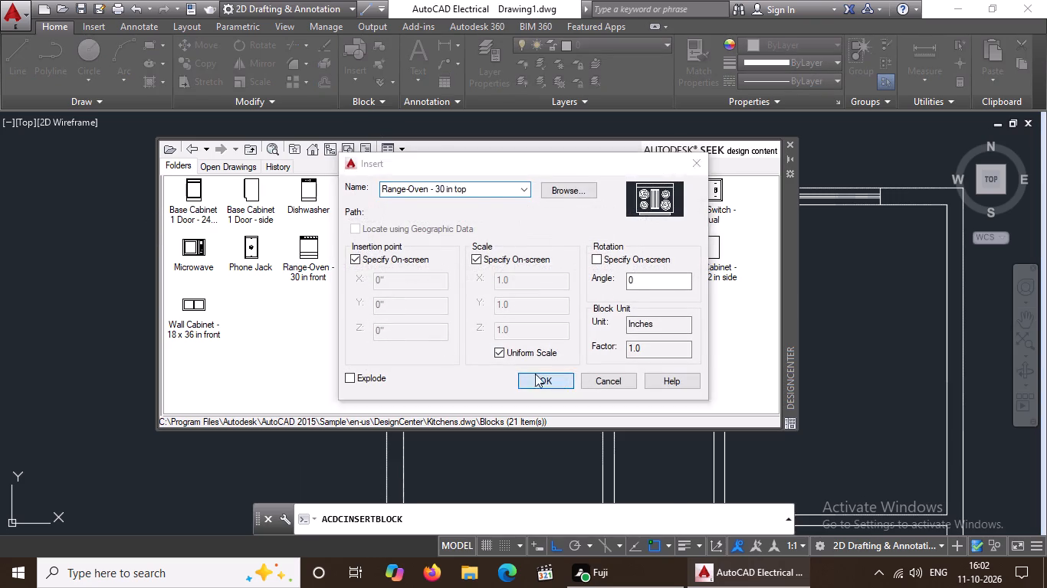
pyautogui.click(33, 285)
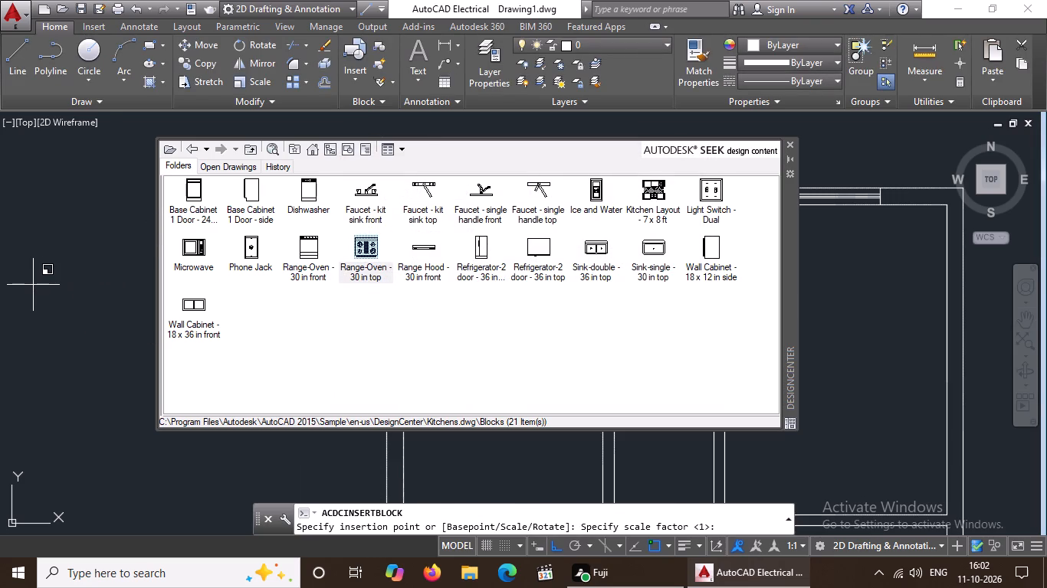
pyautogui.press('Return')
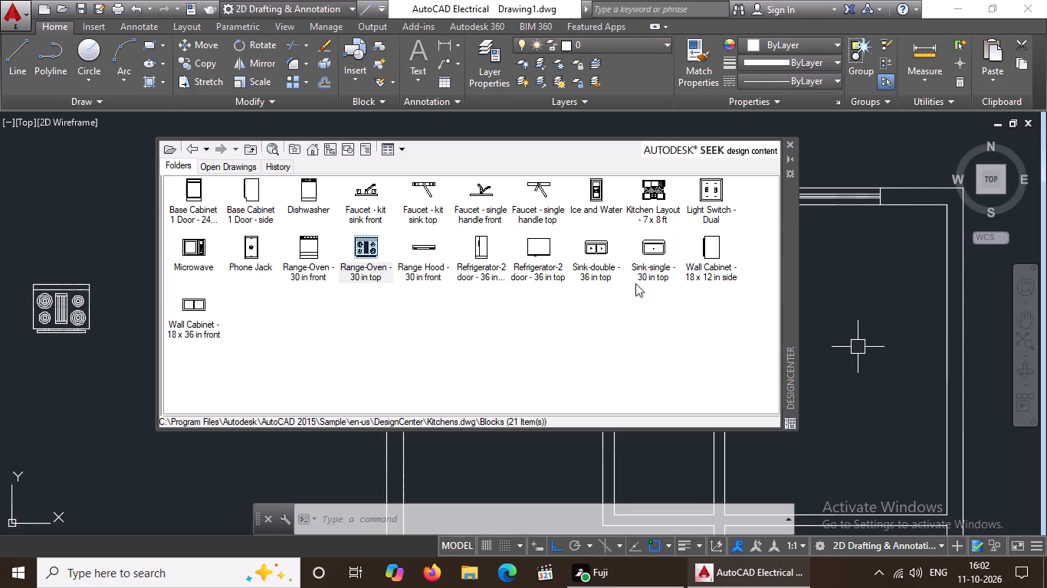
# Insert the Sink-double - 36 in top block at default scale, just south of the range block outside the plan.
pyautogui.doubleClick(611, 268)
pyautogui.click(538, 380)
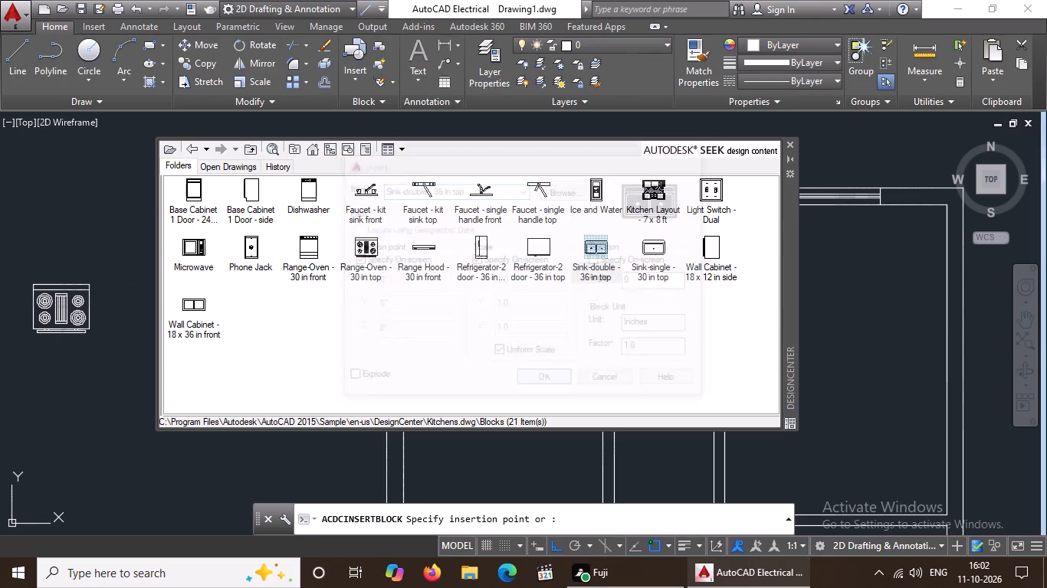
pyautogui.click(50, 385)
pyautogui.press('Return')
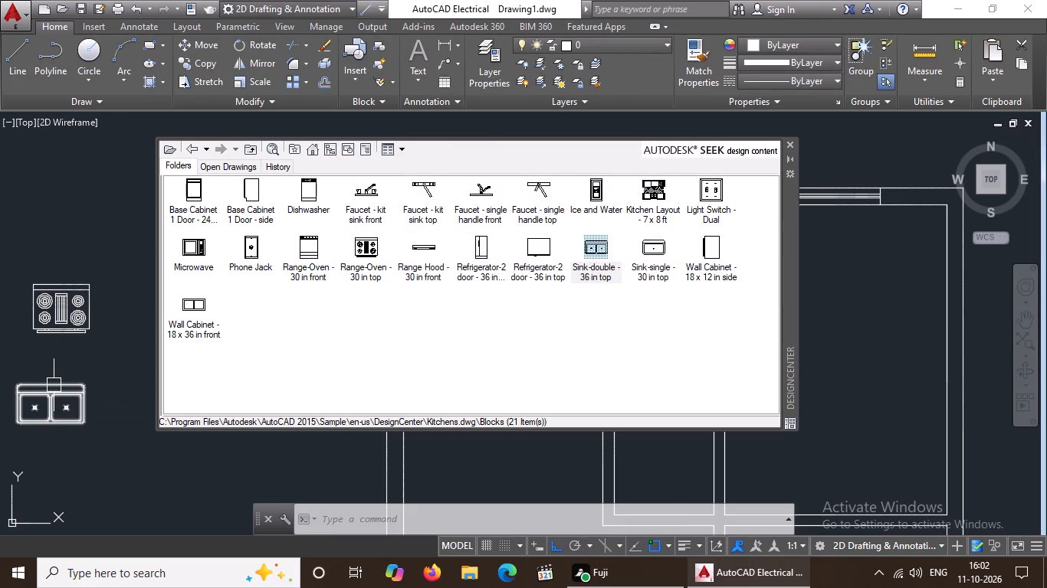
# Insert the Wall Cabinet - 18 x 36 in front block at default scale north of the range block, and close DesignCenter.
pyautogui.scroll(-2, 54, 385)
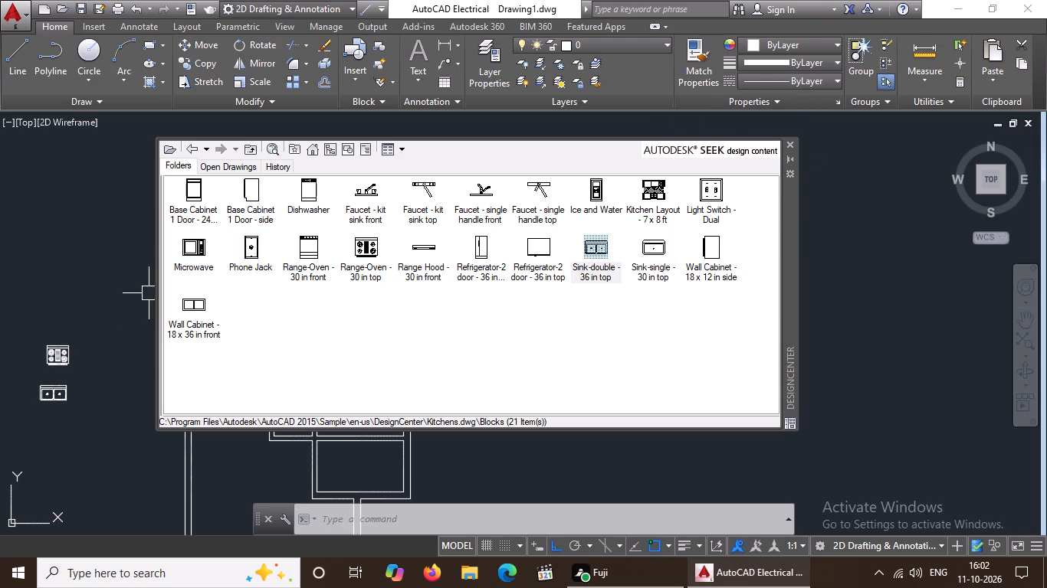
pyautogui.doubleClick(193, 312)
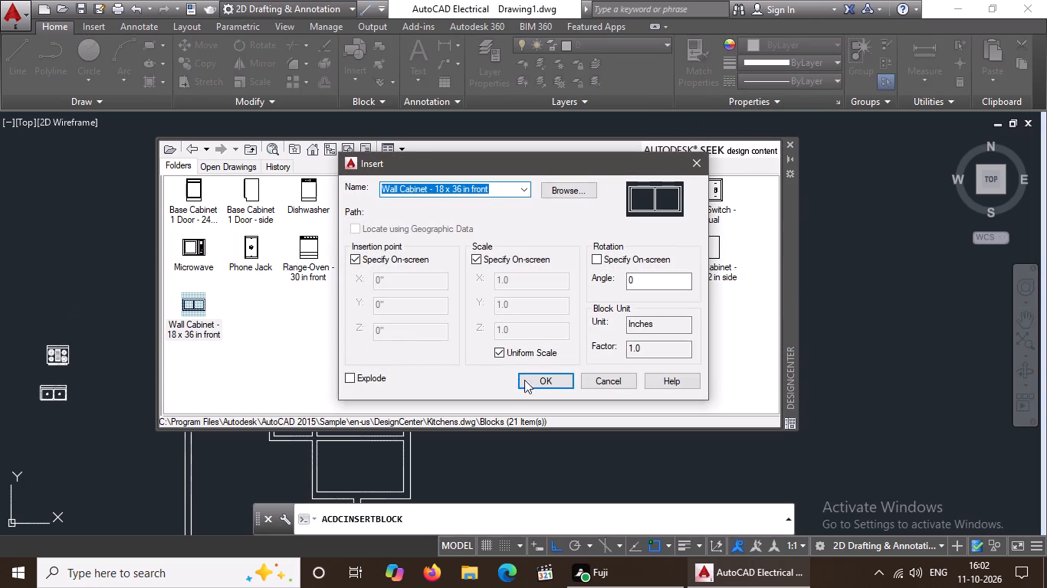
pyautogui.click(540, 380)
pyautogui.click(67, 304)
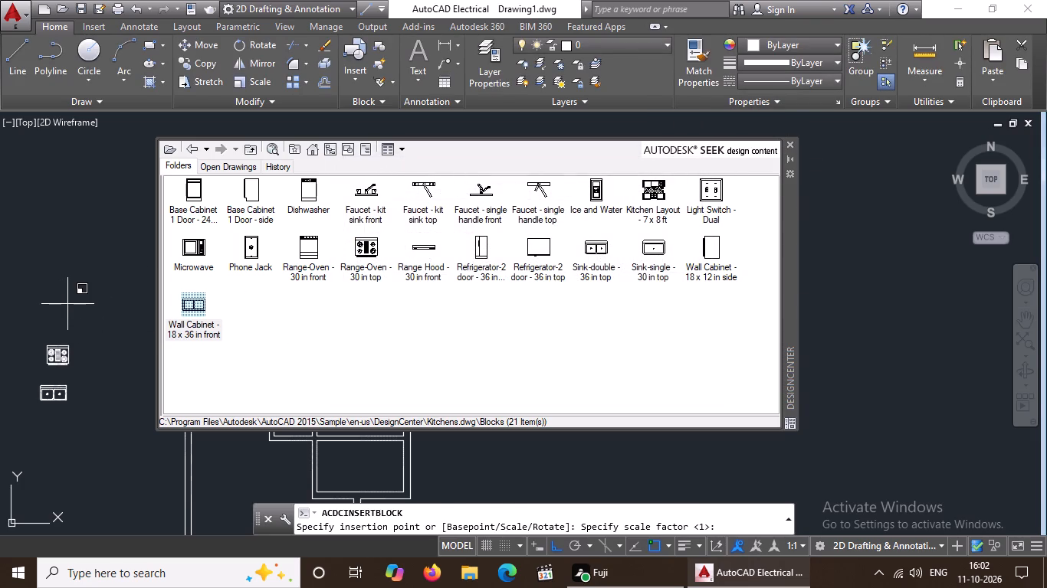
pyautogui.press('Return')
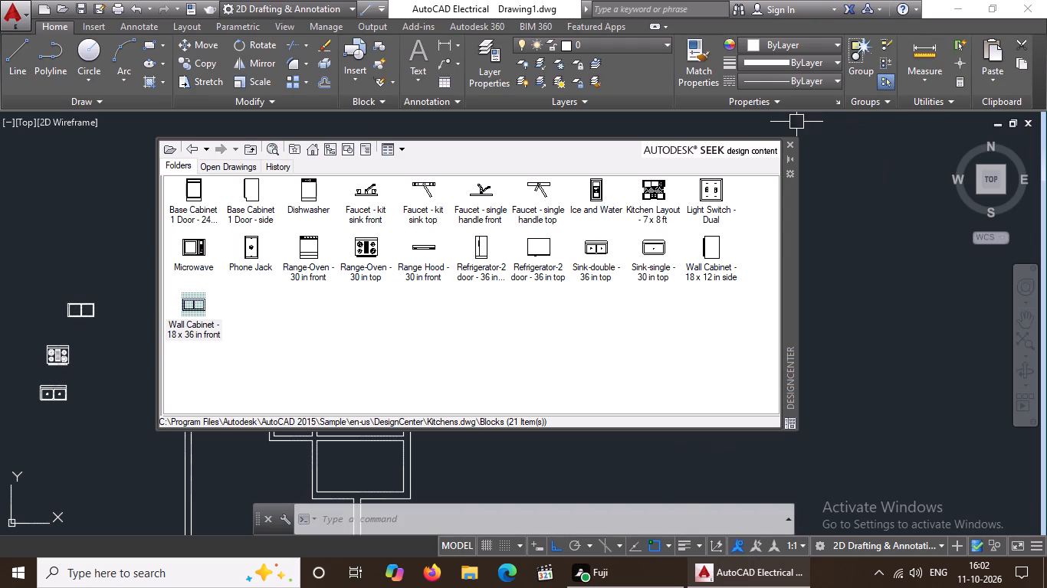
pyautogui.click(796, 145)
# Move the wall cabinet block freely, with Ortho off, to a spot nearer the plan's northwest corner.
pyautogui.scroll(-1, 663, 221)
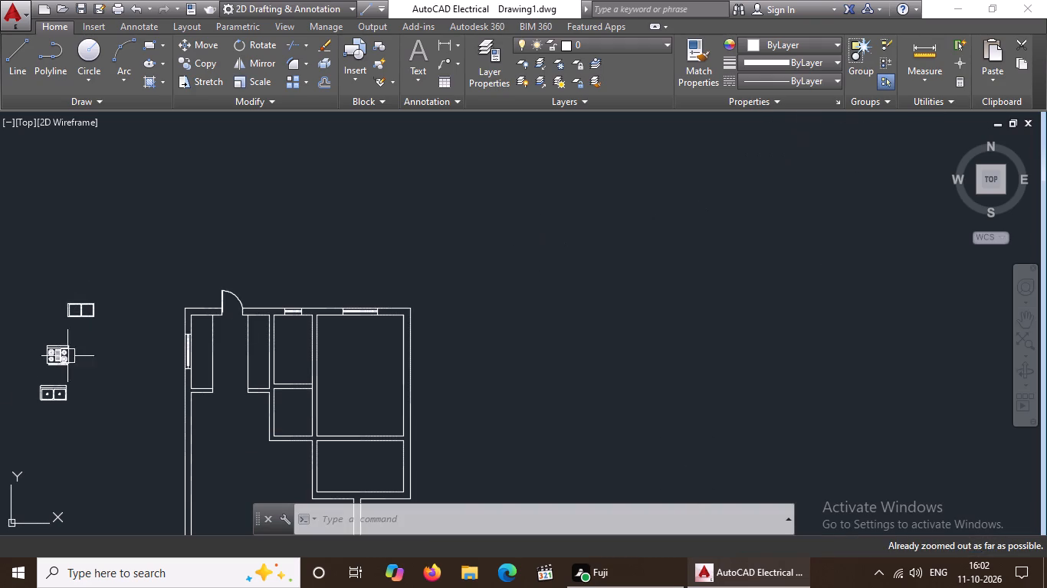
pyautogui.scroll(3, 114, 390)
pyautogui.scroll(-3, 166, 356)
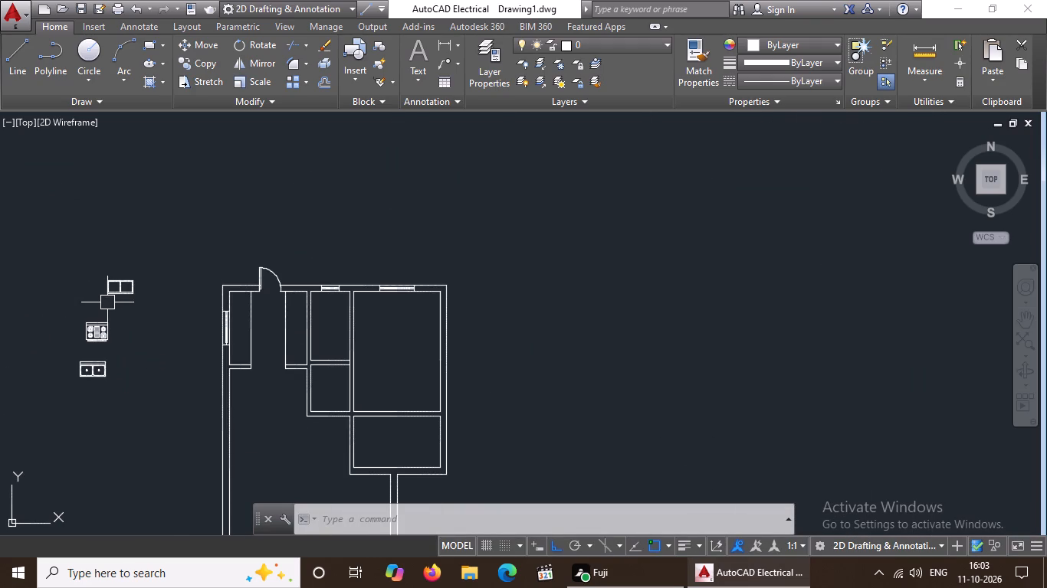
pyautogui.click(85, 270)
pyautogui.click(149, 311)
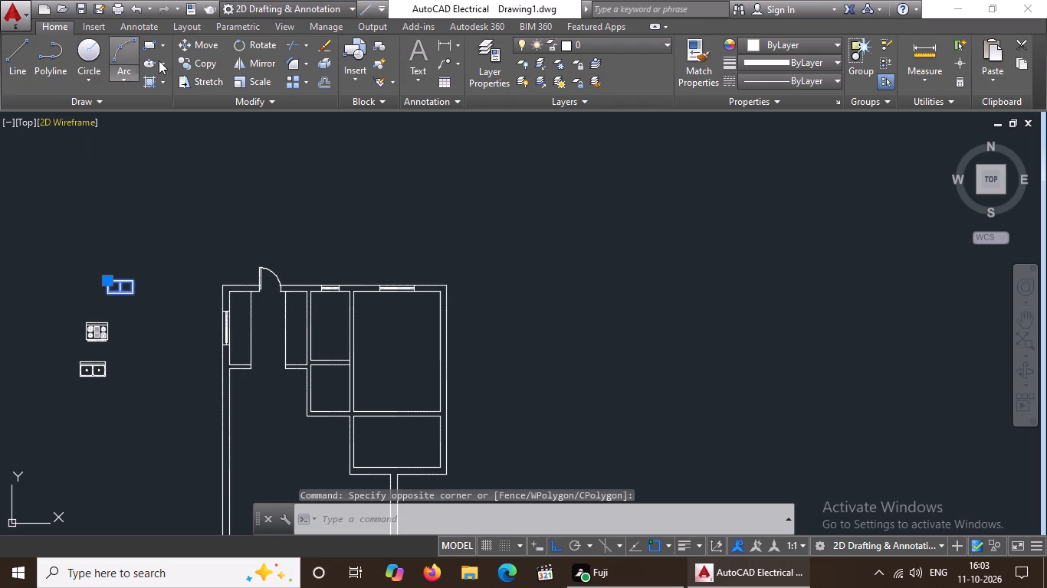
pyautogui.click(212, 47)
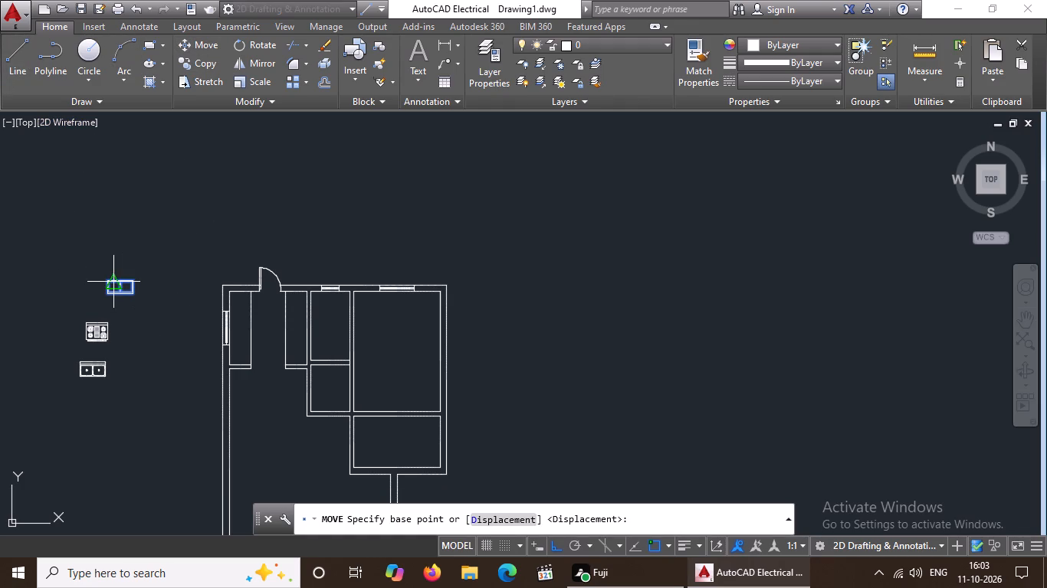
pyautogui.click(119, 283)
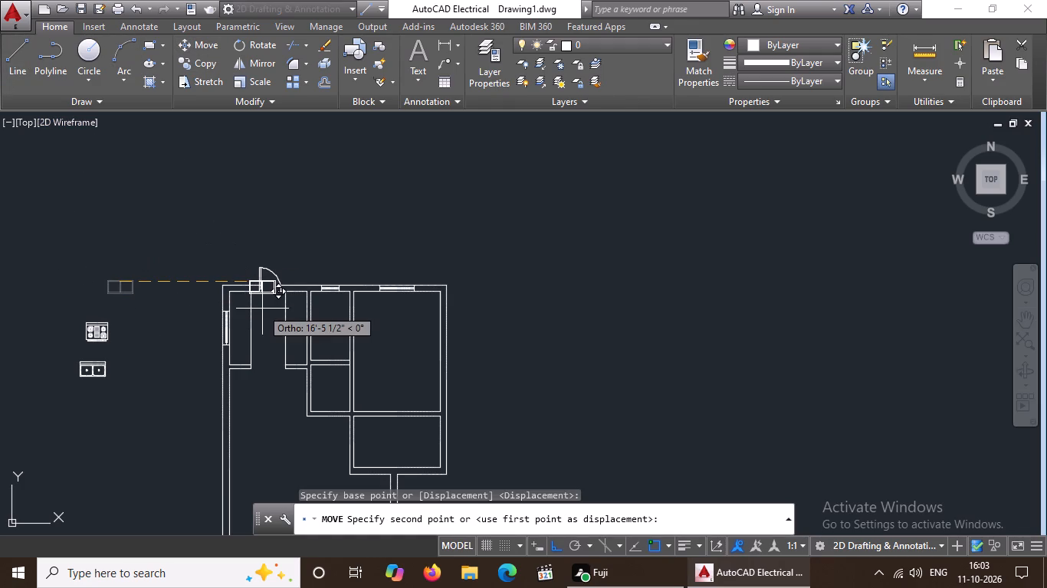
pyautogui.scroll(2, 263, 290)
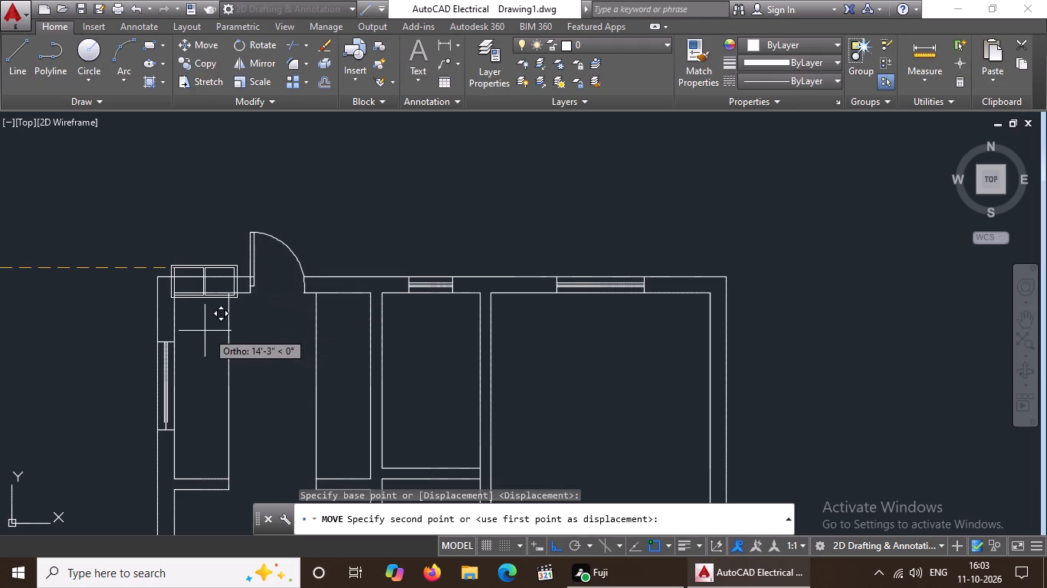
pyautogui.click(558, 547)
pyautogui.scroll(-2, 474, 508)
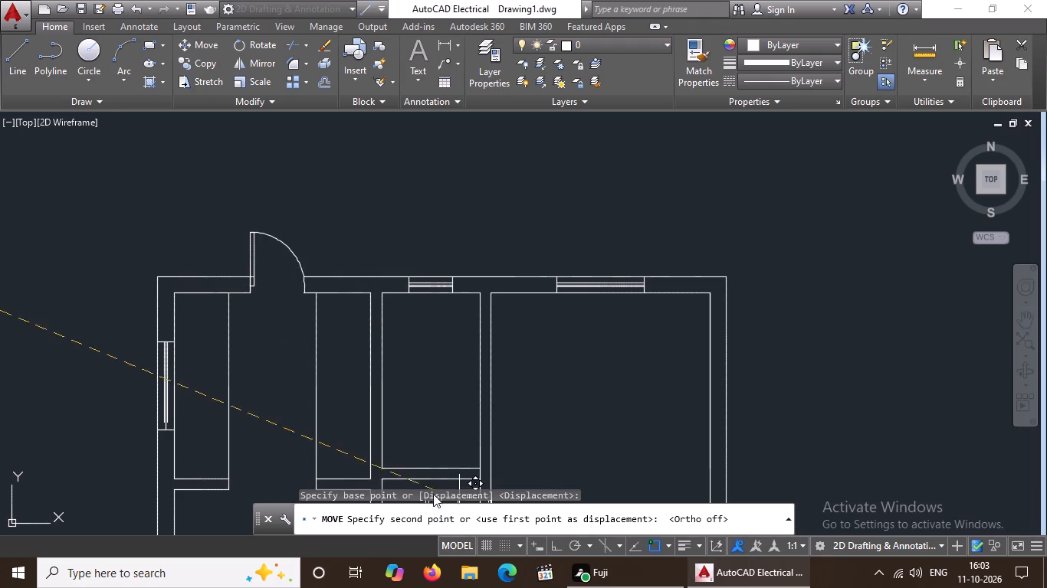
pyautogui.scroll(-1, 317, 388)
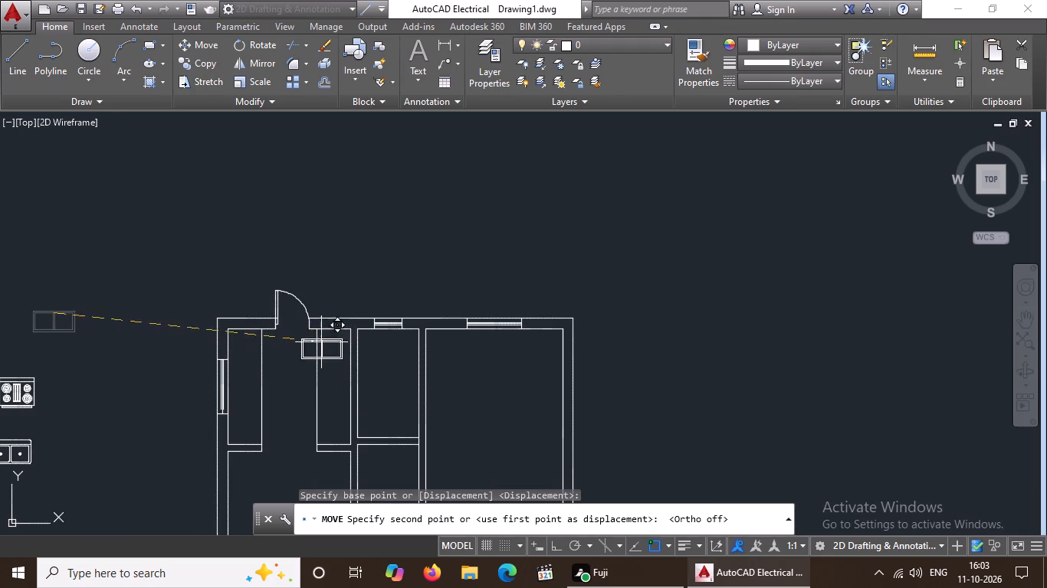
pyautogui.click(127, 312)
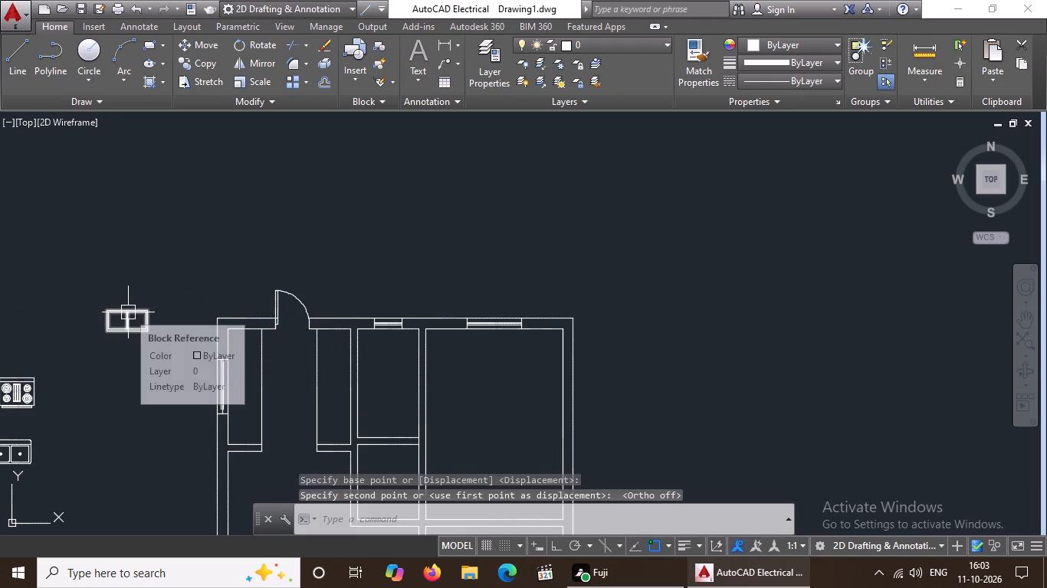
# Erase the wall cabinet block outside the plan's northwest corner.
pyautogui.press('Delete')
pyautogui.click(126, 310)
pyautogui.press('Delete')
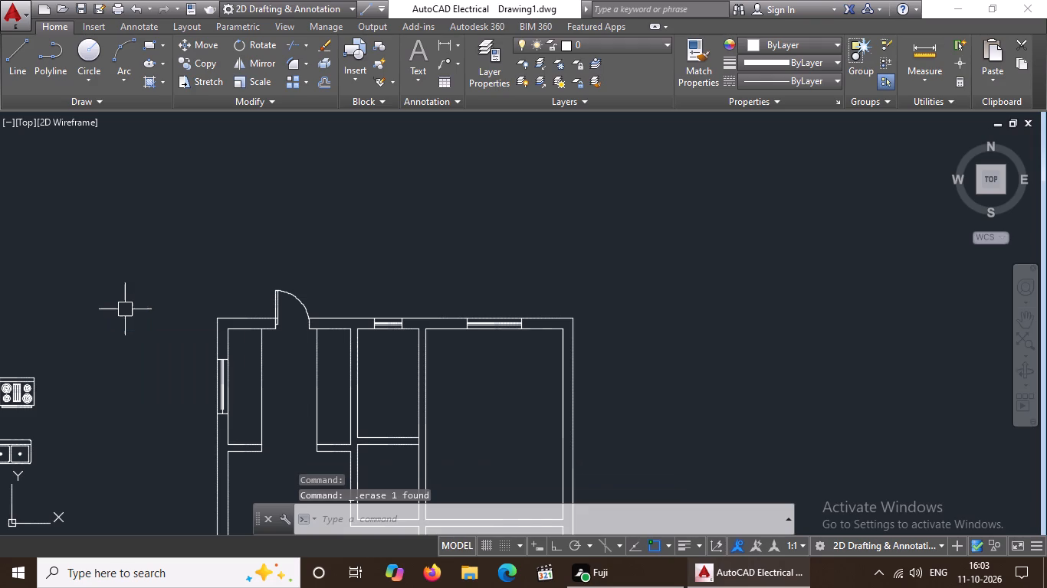
# Rotate the range and double sink blocks together by 90° with Ortho on, using a base point on the sink.
pyautogui.scroll(-2, 125, 309)
pyautogui.scroll(2, 70, 371)
pyautogui.click(36, 260)
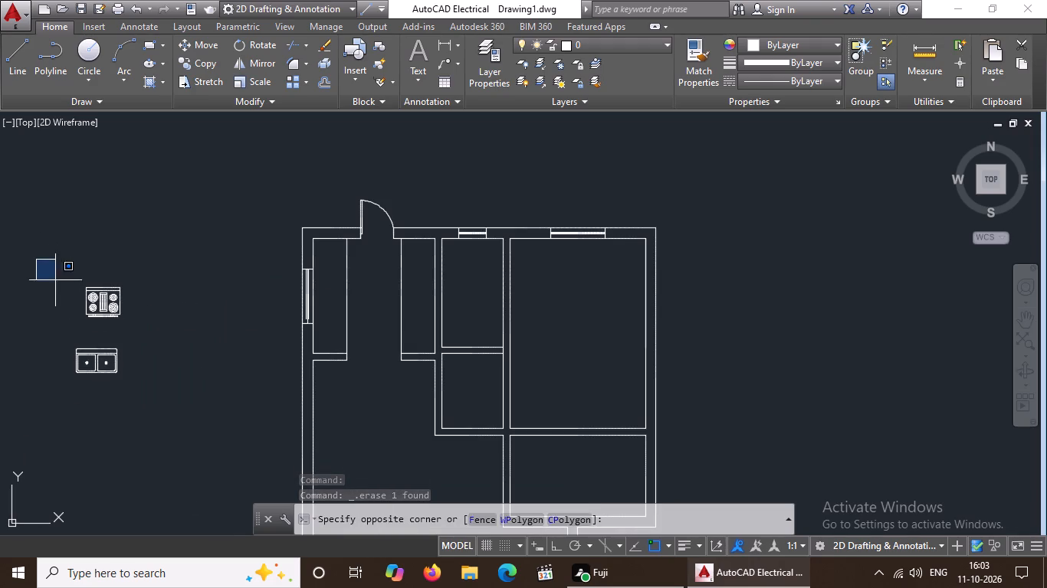
pyautogui.click(176, 413)
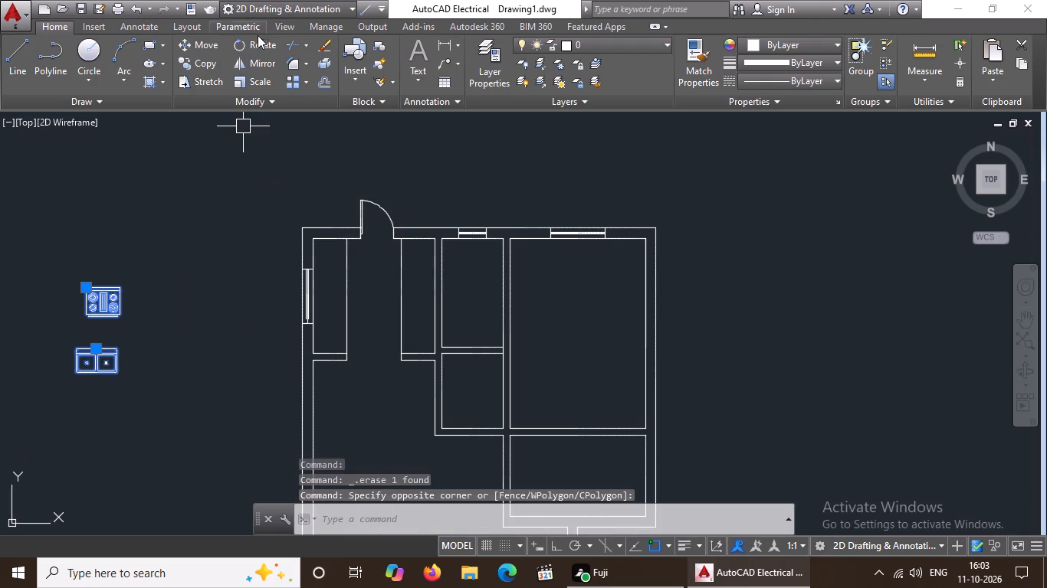
pyautogui.click(563, 542)
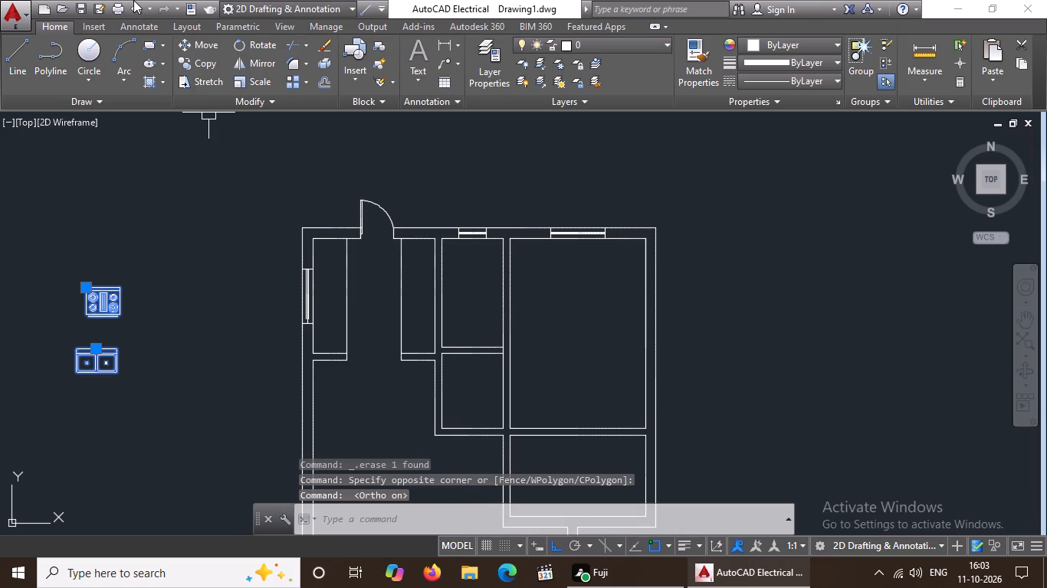
pyautogui.click(245, 44)
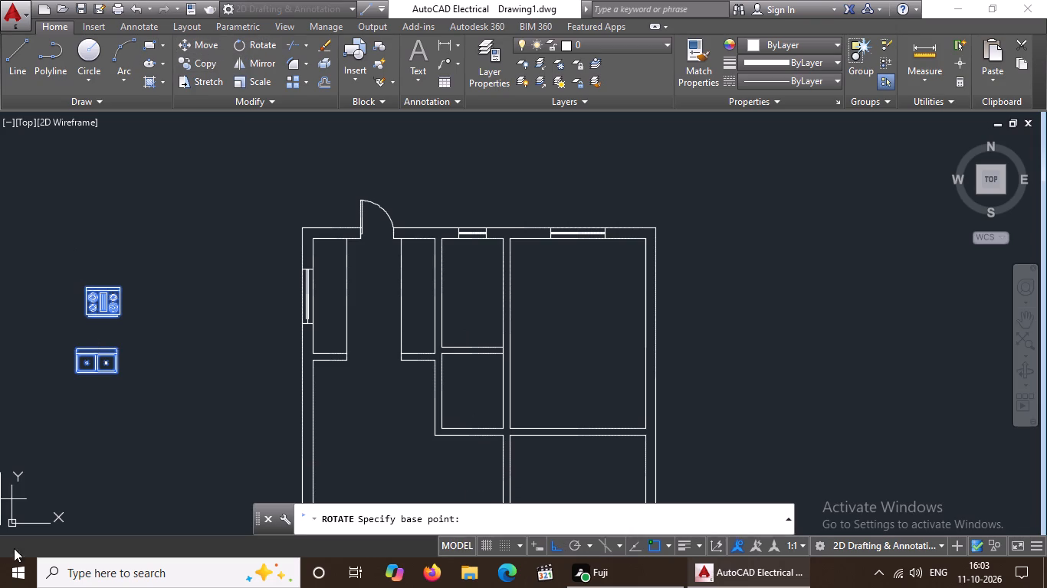
pyautogui.click(110, 364)
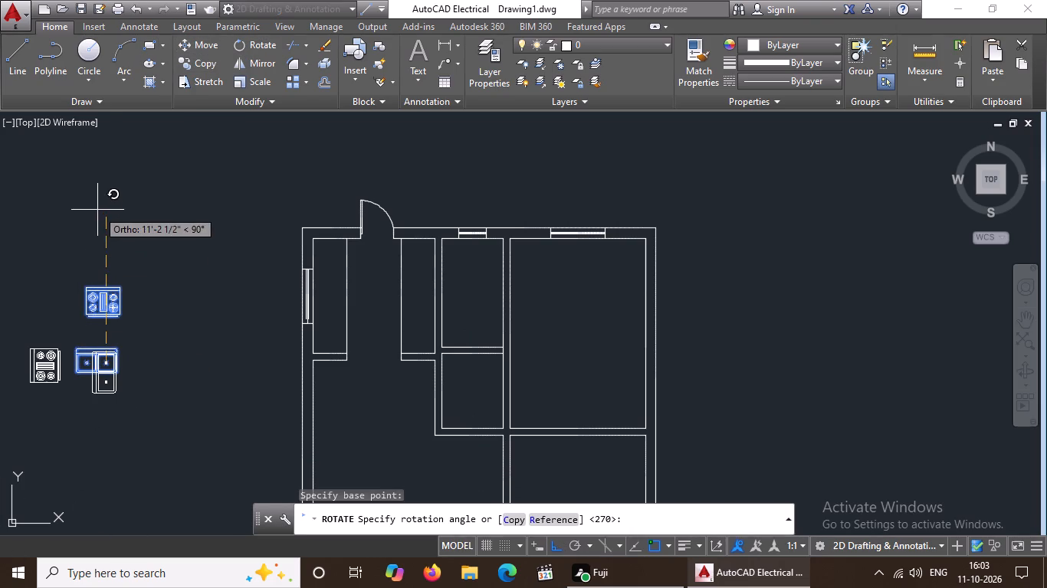
pyautogui.click(97, 224)
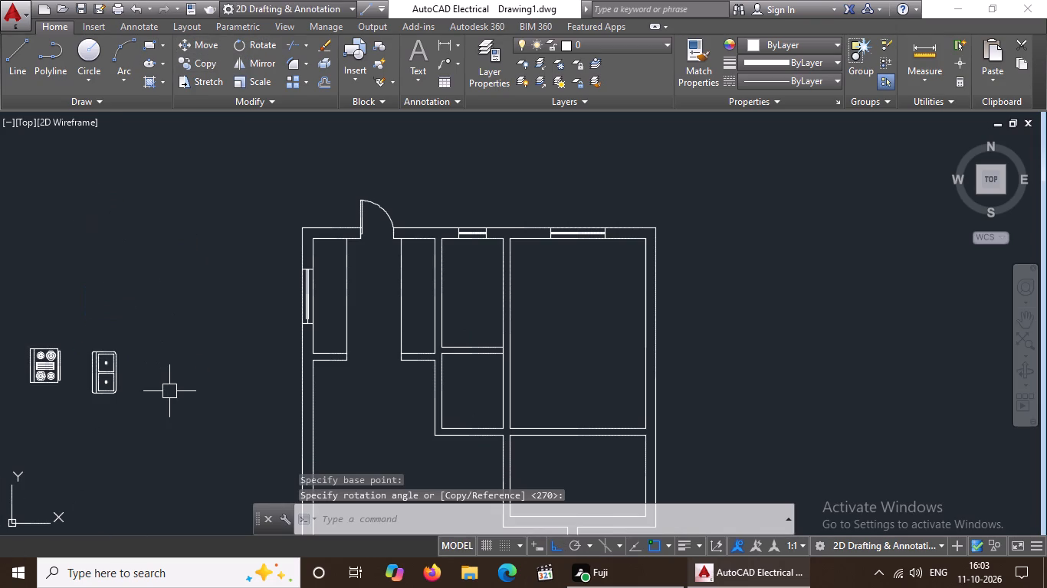
# Move the range block by its east edge onto the midpoint of the counter line beside the west wall window, with Ortho off.
pyautogui.click(44, 377)
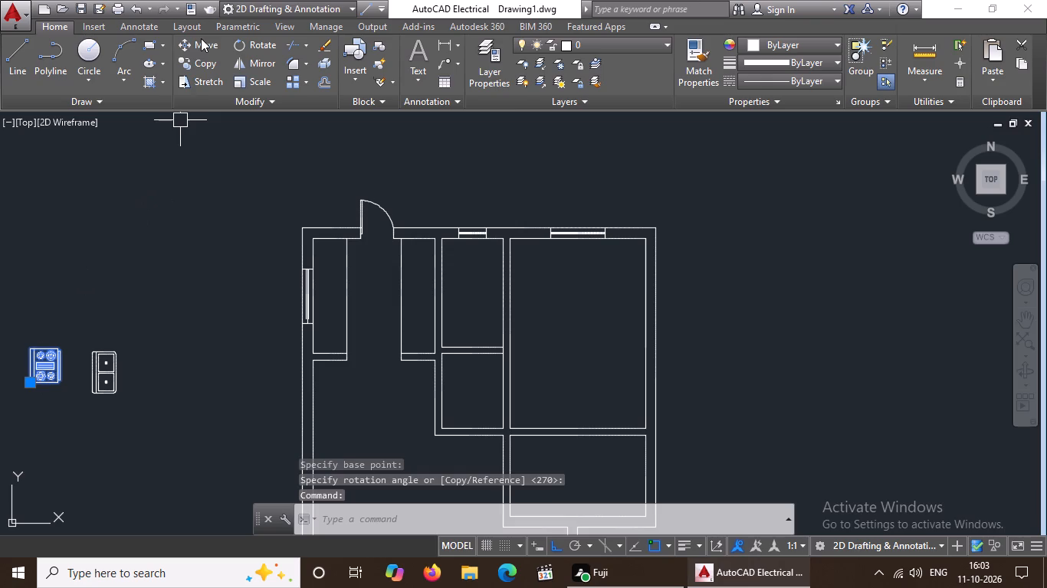
pyautogui.moveTo(201, 38); pyautogui.dragTo(199, 49)
pyautogui.click(61, 368)
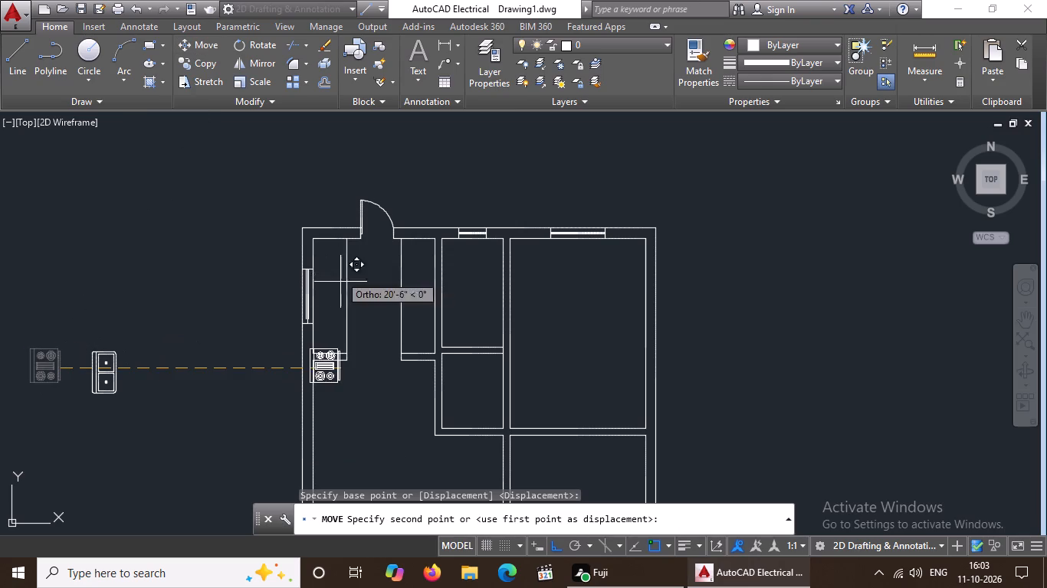
pyautogui.click(556, 548)
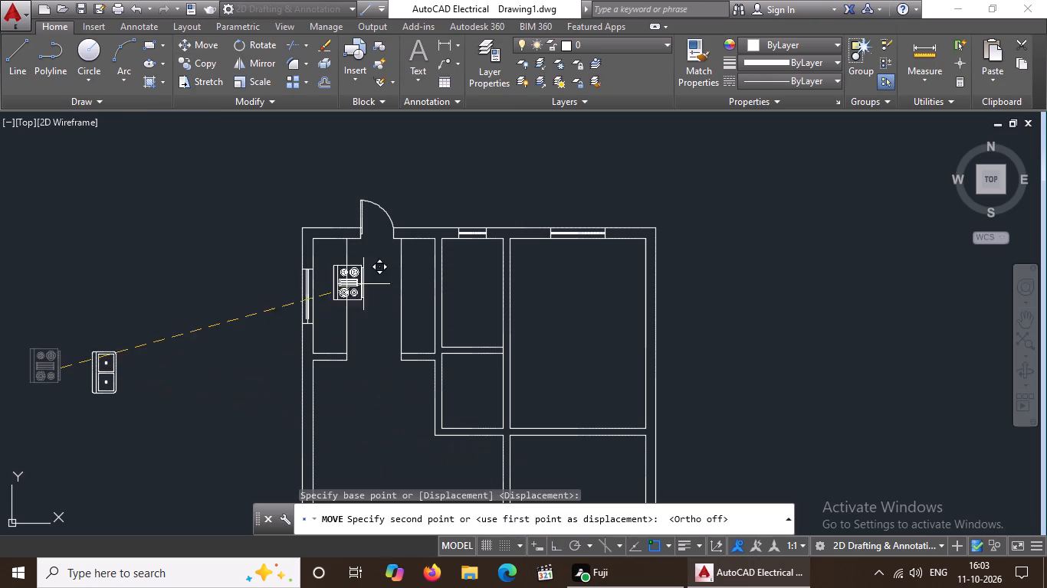
pyautogui.scroll(2, 357, 292)
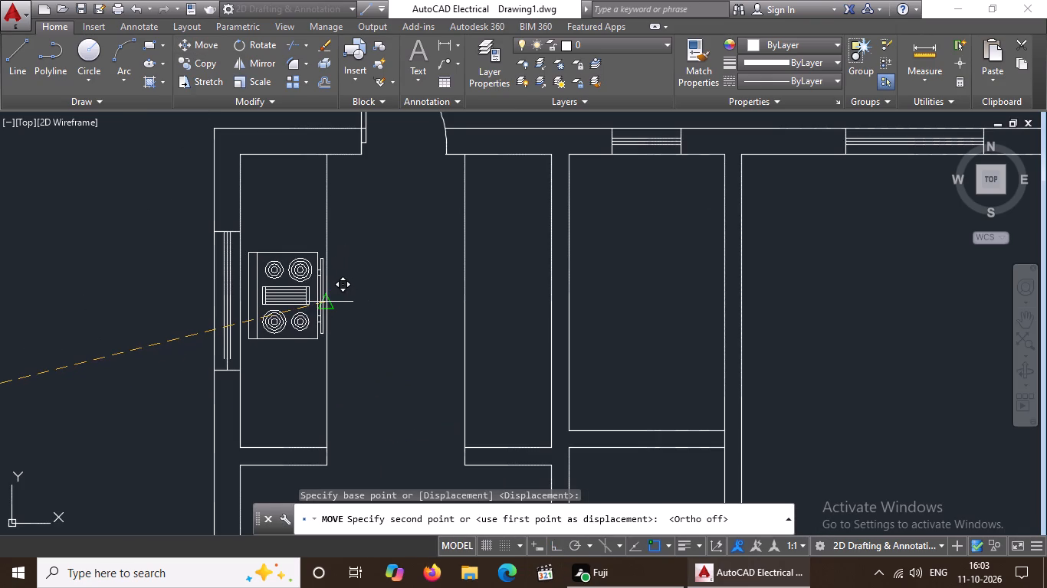
pyautogui.click(323, 305)
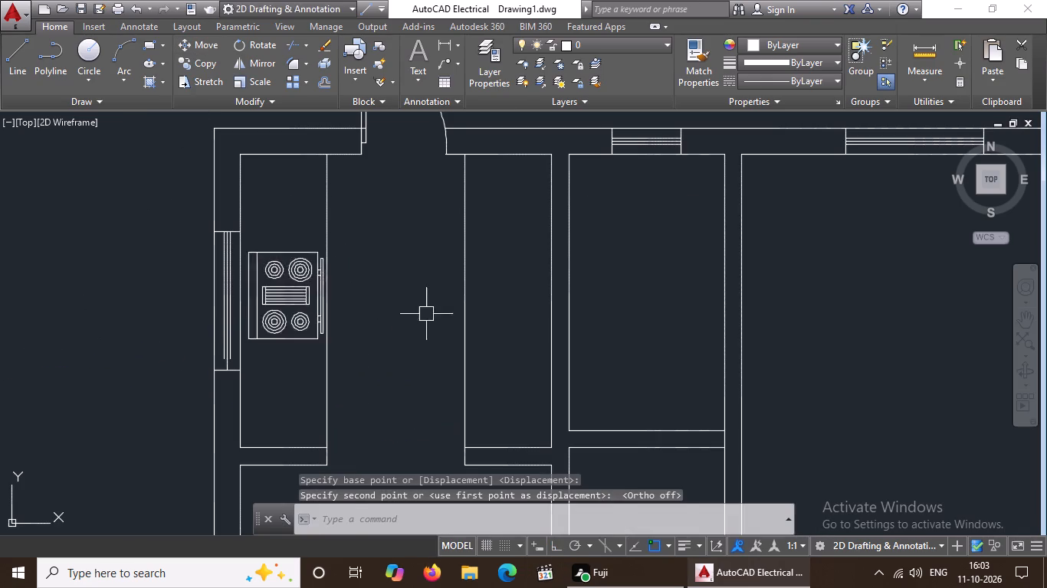
# Move the double sink block from west of the plan onto the eastern kitchen counter, beside the partition wall.
pyautogui.scroll(-2, 426, 314)
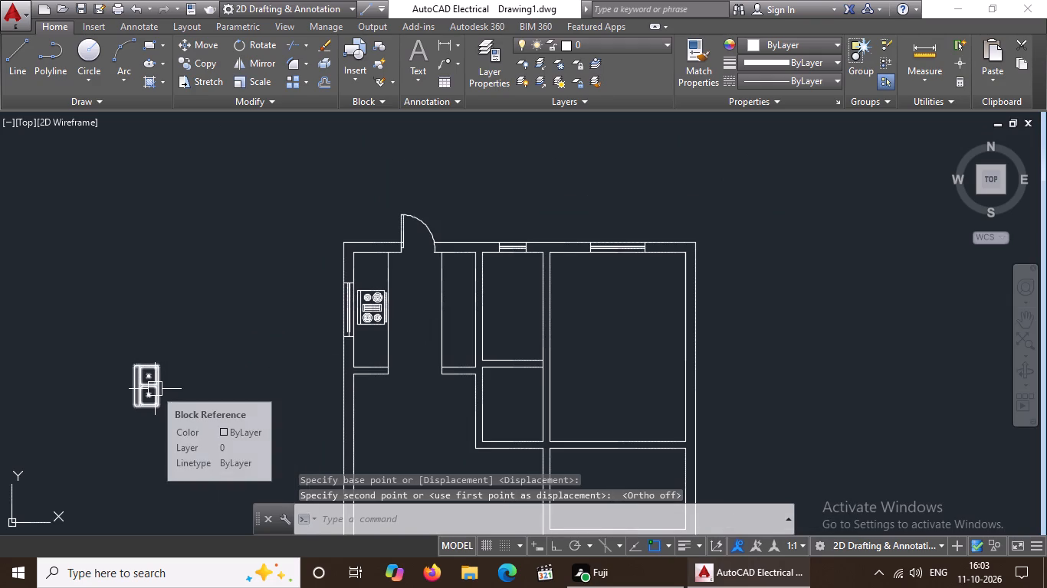
pyautogui.click(155, 389)
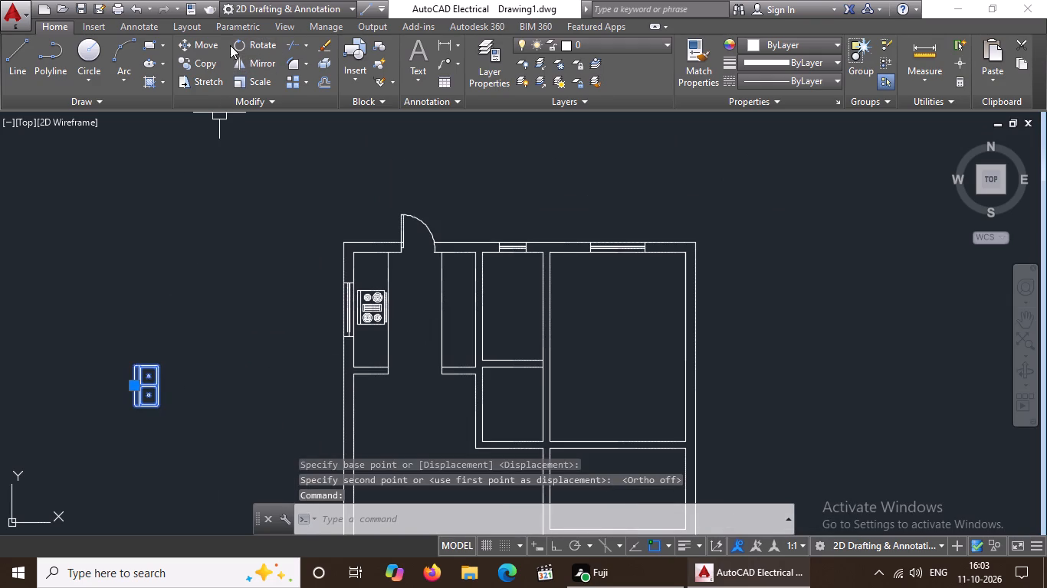
pyautogui.click(195, 45)
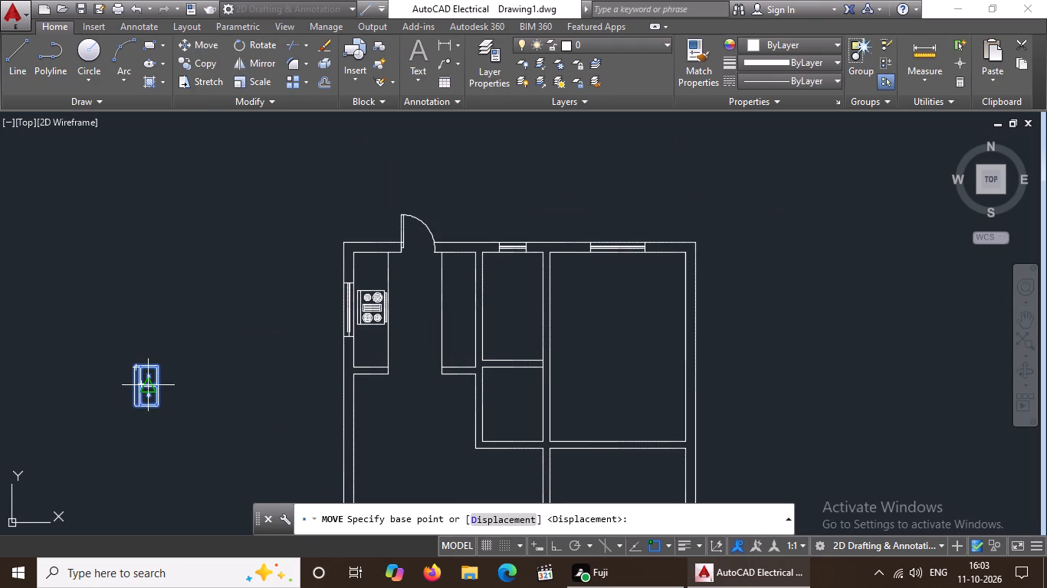
pyautogui.click(156, 388)
pyautogui.scroll(2, 438, 303)
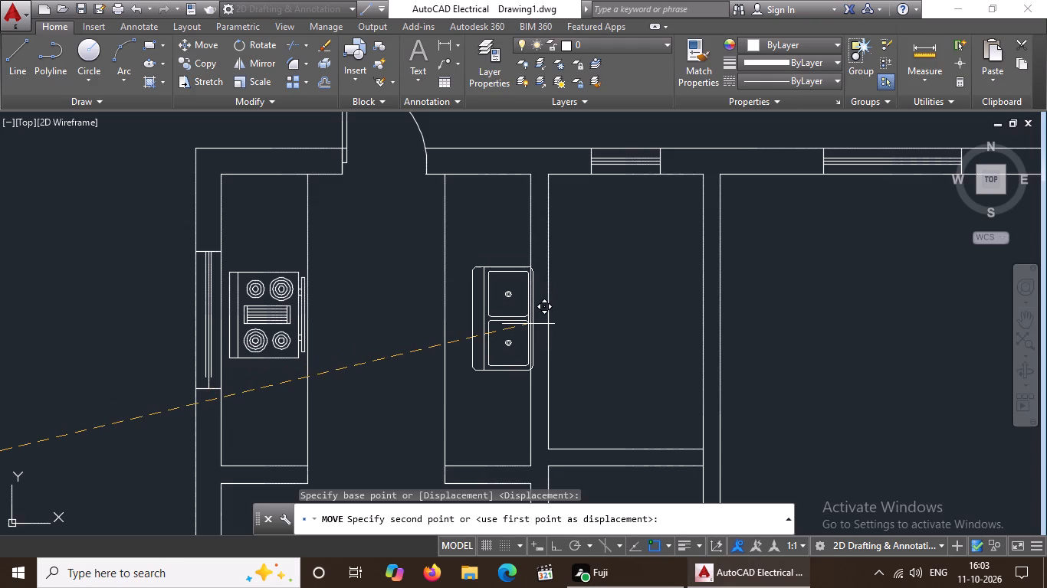
pyautogui.click(530, 328)
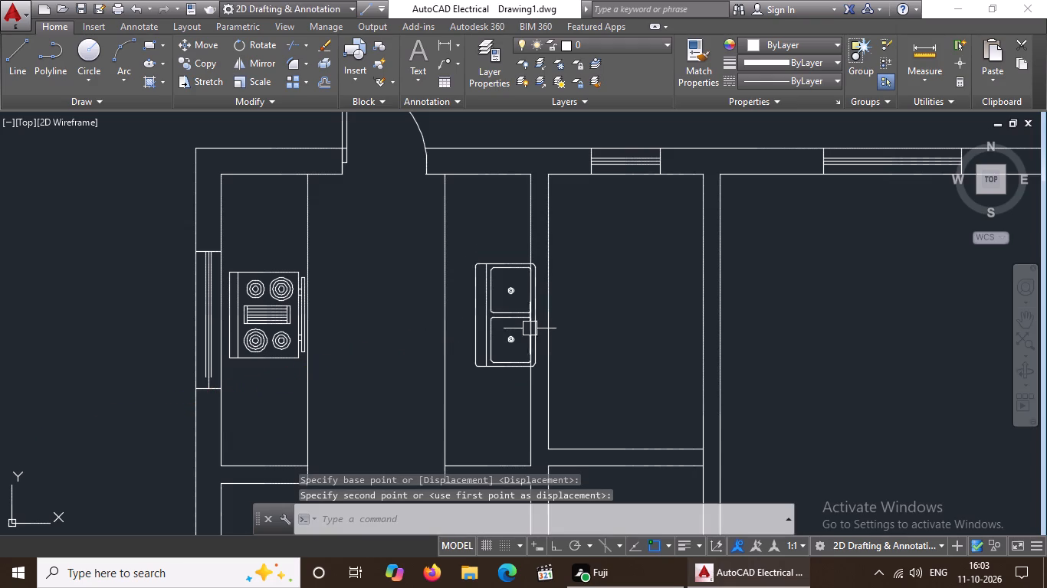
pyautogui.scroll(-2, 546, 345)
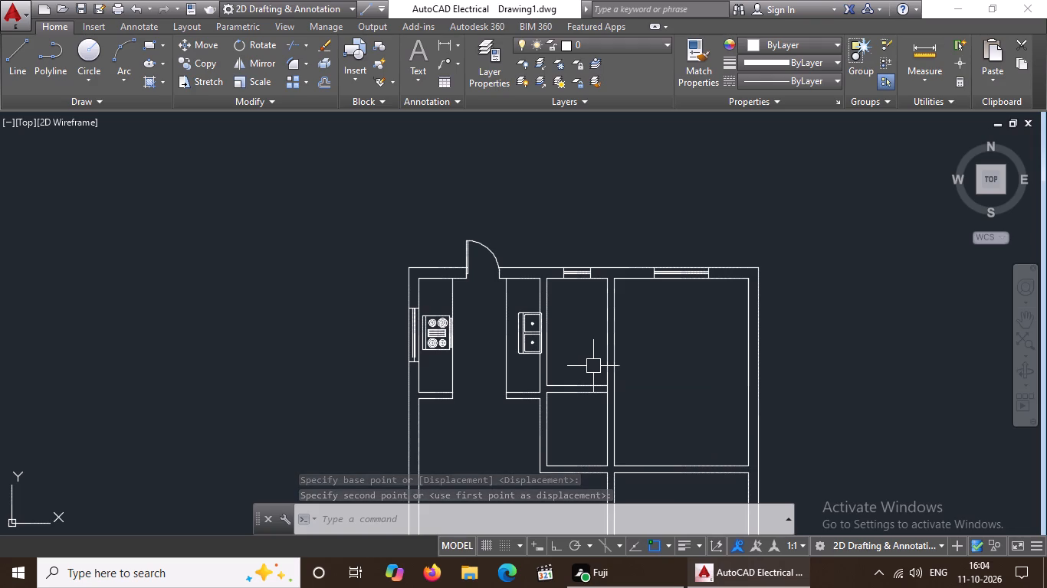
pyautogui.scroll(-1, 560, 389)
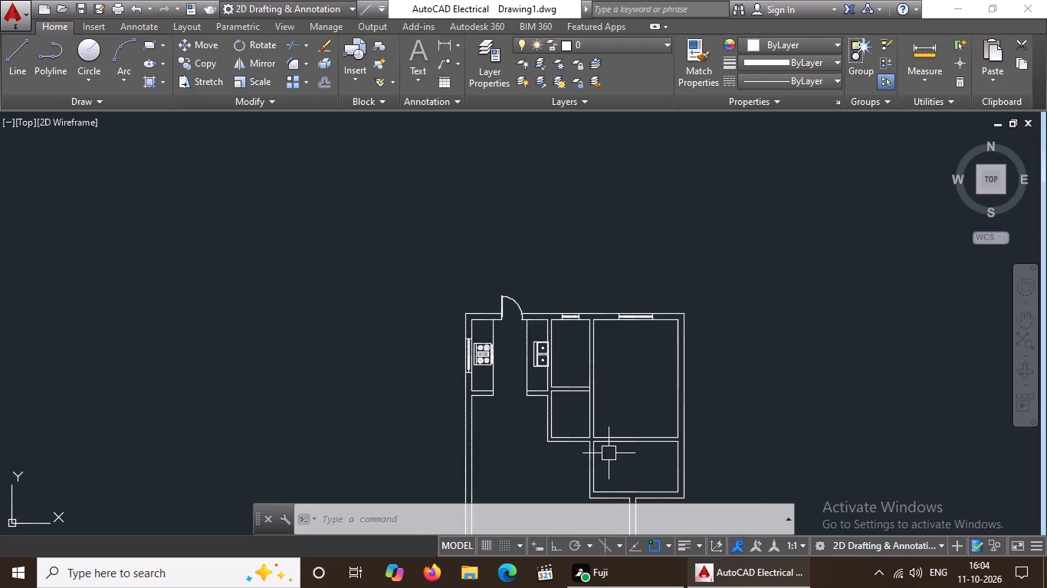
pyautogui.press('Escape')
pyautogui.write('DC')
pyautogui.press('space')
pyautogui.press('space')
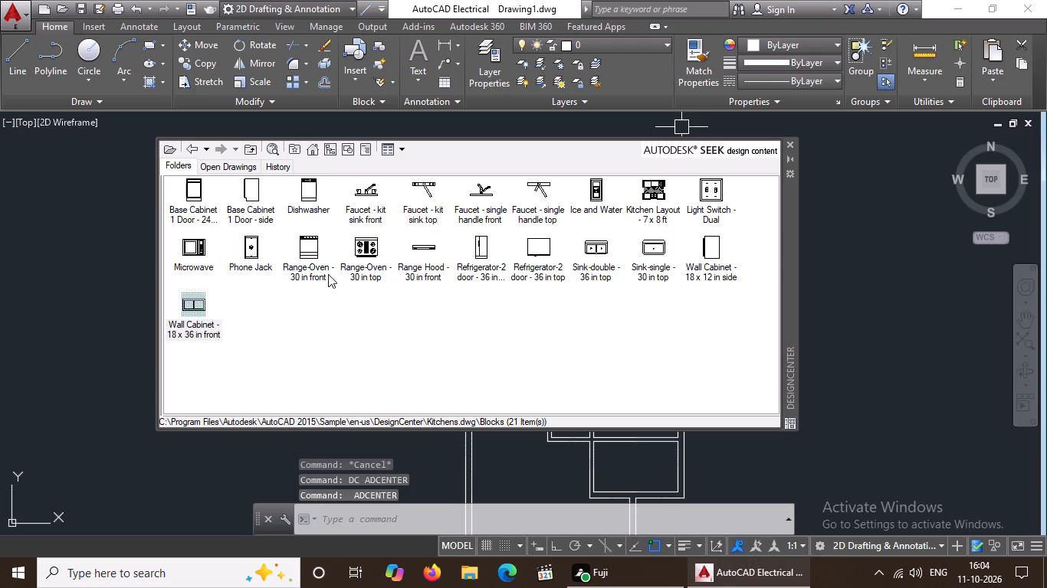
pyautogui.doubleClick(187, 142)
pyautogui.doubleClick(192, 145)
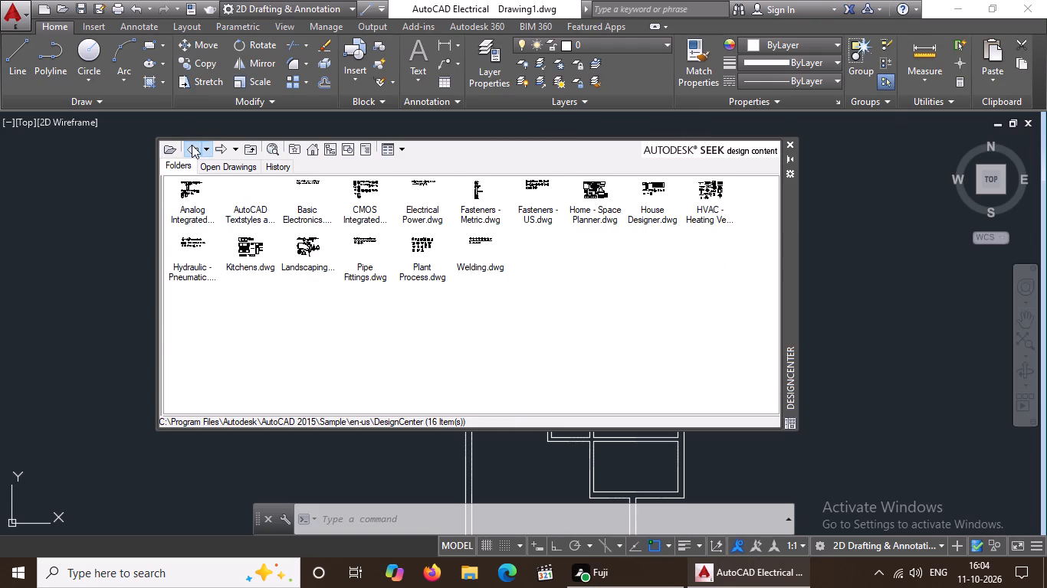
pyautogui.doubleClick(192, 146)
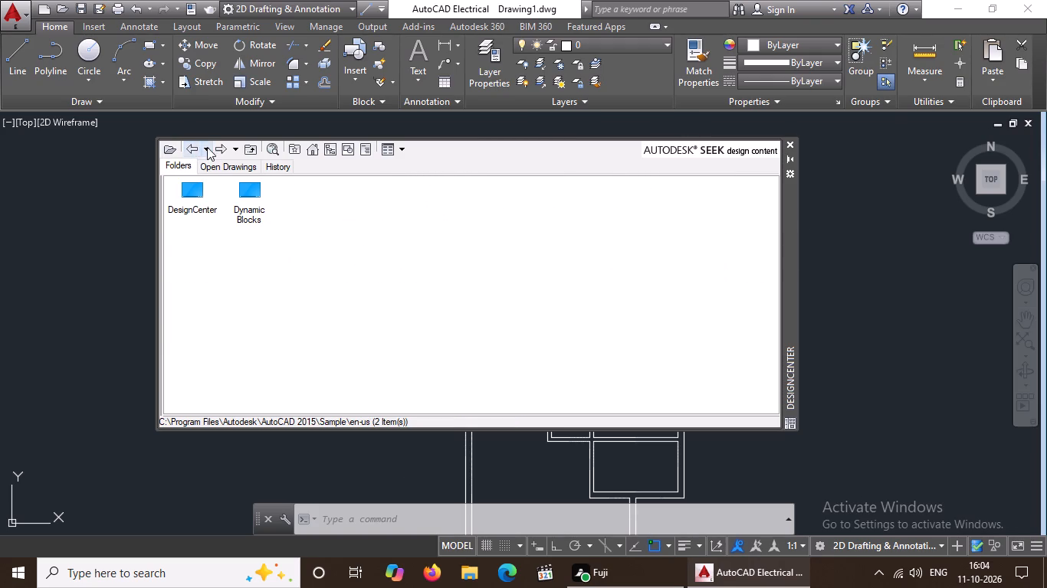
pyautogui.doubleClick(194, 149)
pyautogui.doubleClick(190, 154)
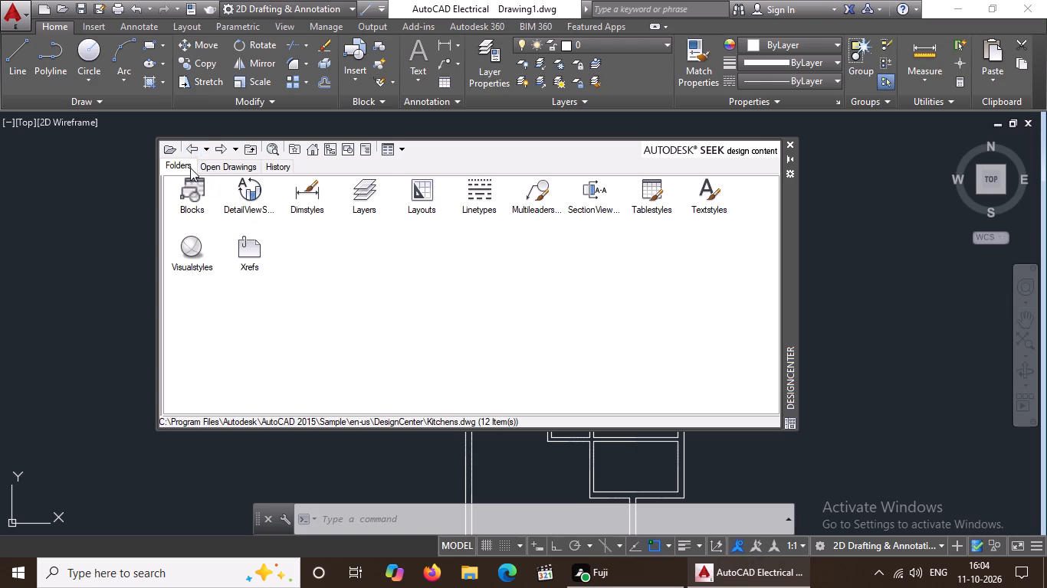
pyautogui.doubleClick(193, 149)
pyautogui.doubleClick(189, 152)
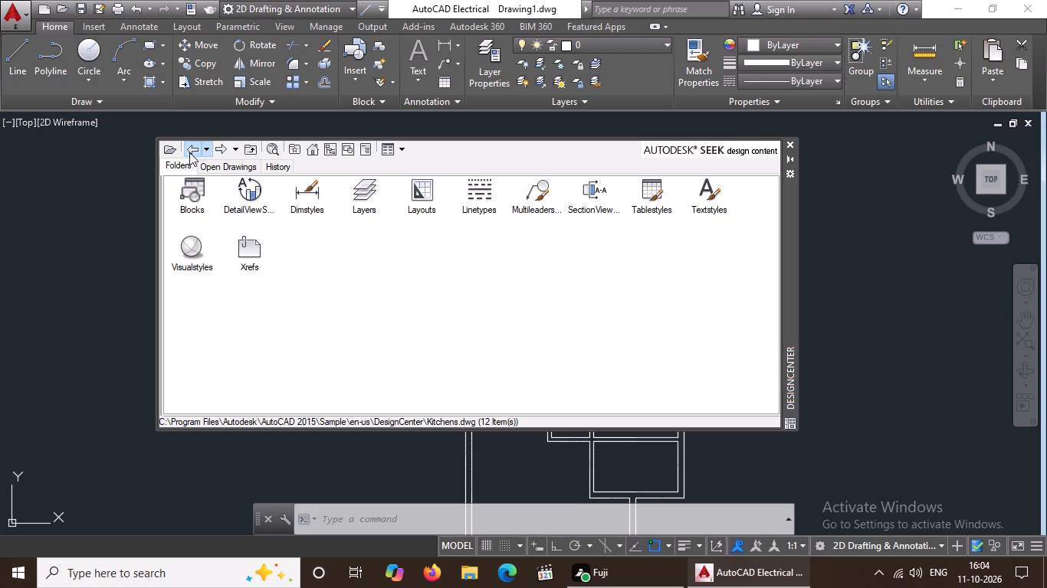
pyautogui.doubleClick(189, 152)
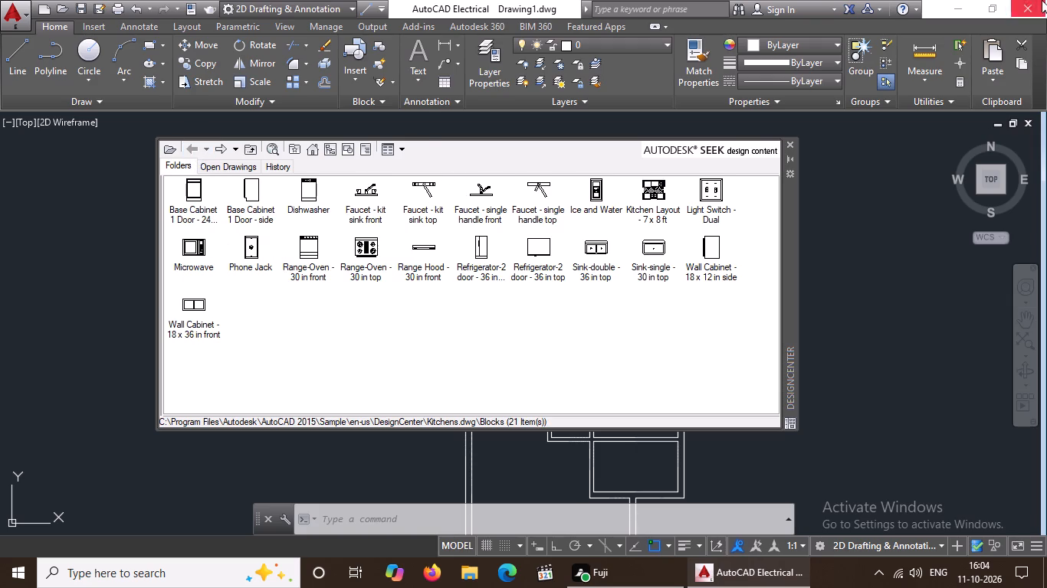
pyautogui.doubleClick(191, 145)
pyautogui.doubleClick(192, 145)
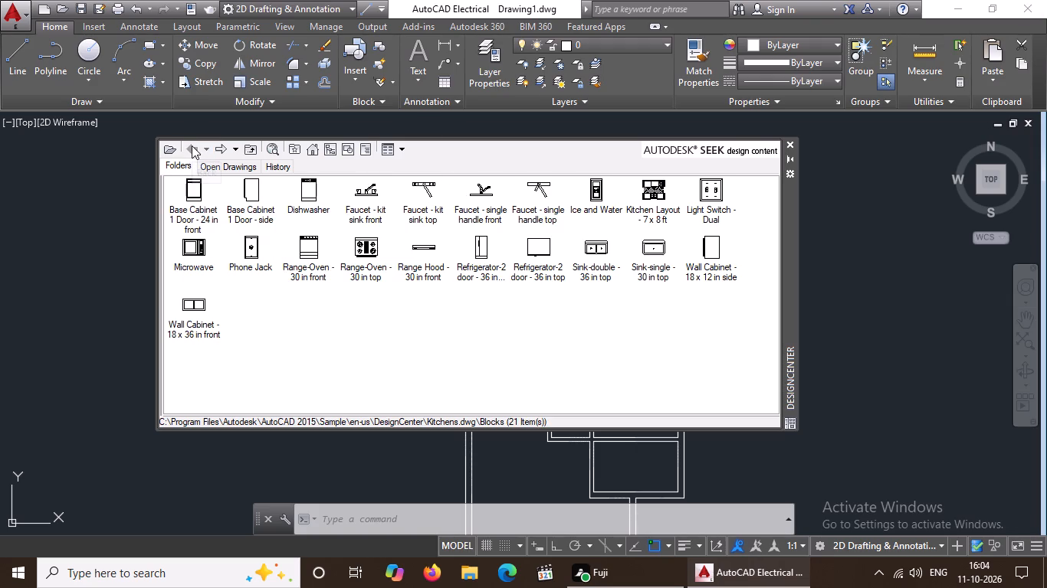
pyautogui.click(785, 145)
# Insert the Dining Set - 36 x 72 in. block from DesignCenter's Home - Space Planner.dwg west of the plan at scale 1.
pyautogui.press('d')
pyautogui.press('c')
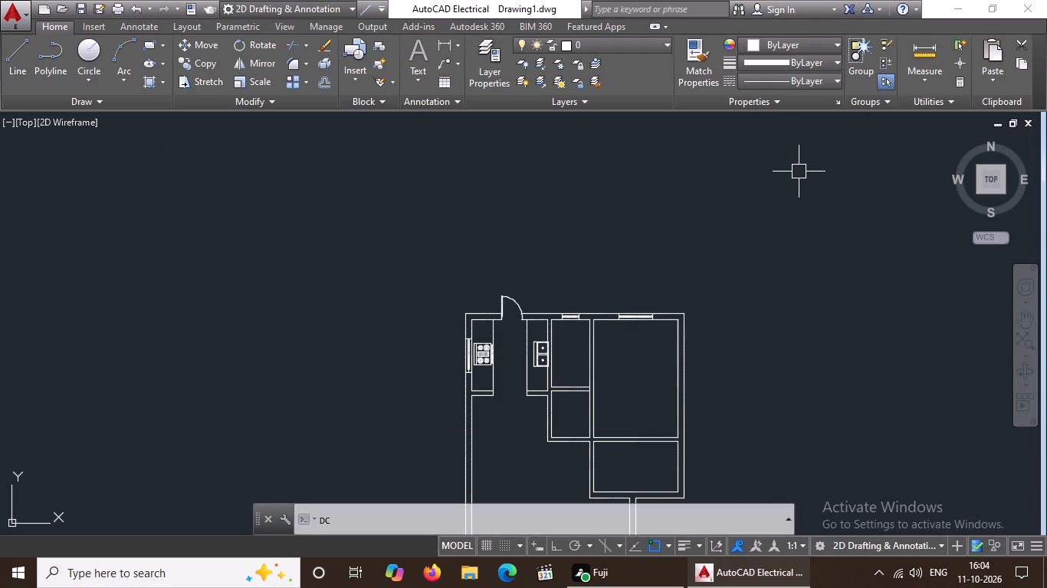
pyautogui.press('space')
pyautogui.scroll(-3, 536, 273)
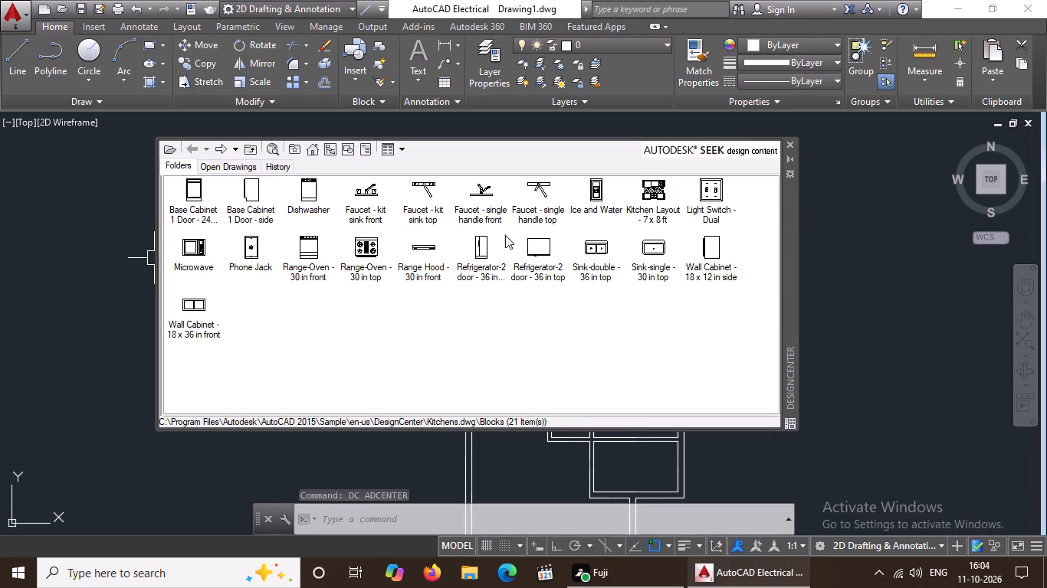
pyautogui.click(310, 148)
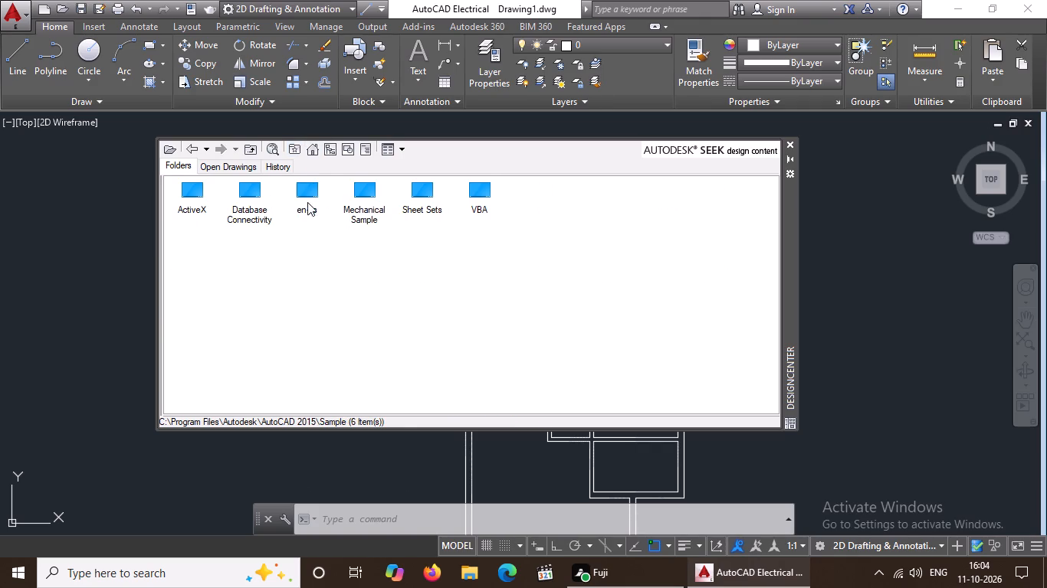
pyautogui.doubleClick(307, 202)
pyautogui.doubleClick(194, 196)
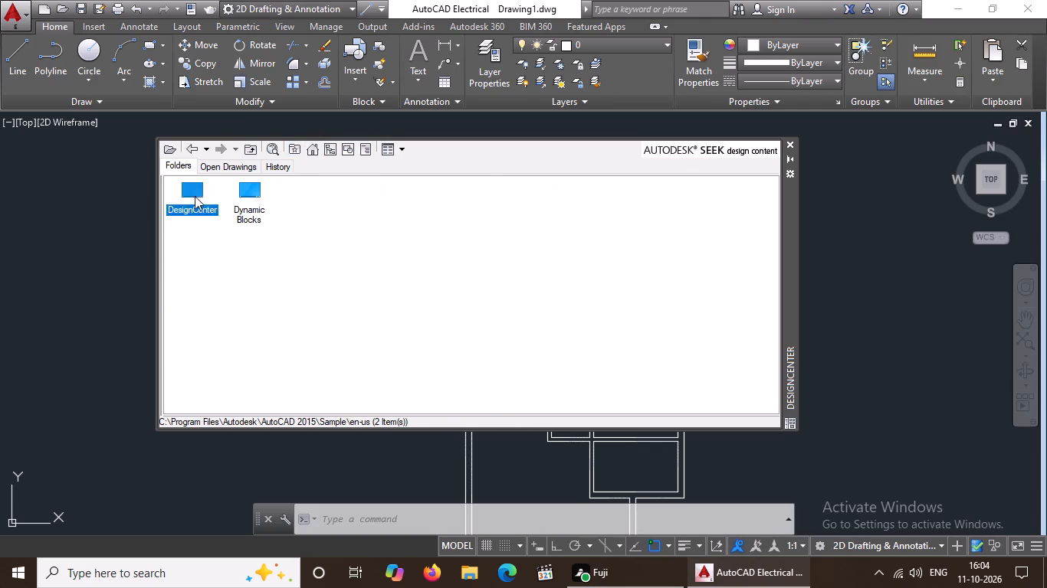
pyautogui.doubleClick(604, 219)
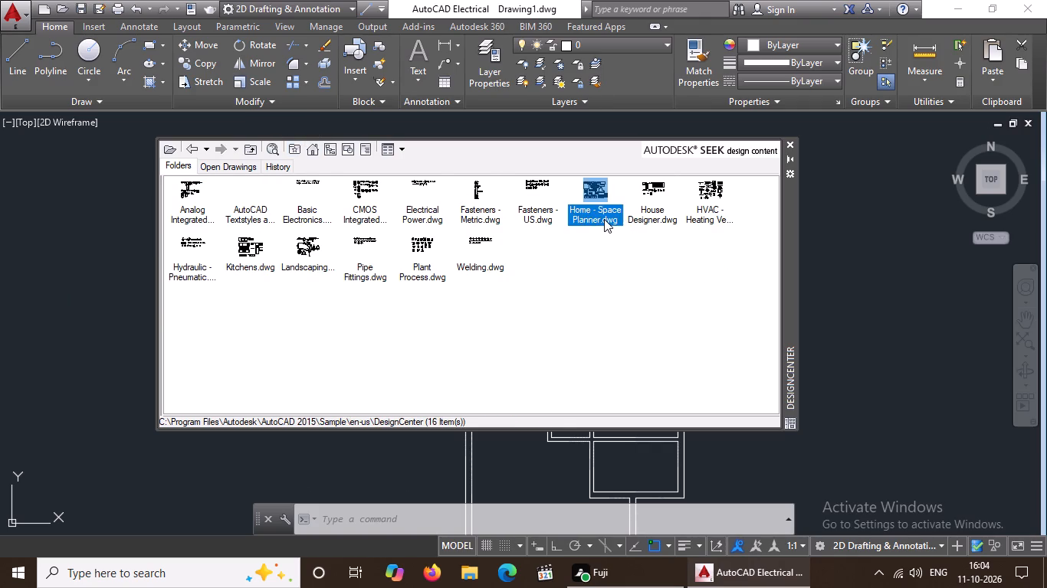
pyautogui.doubleClick(189, 201)
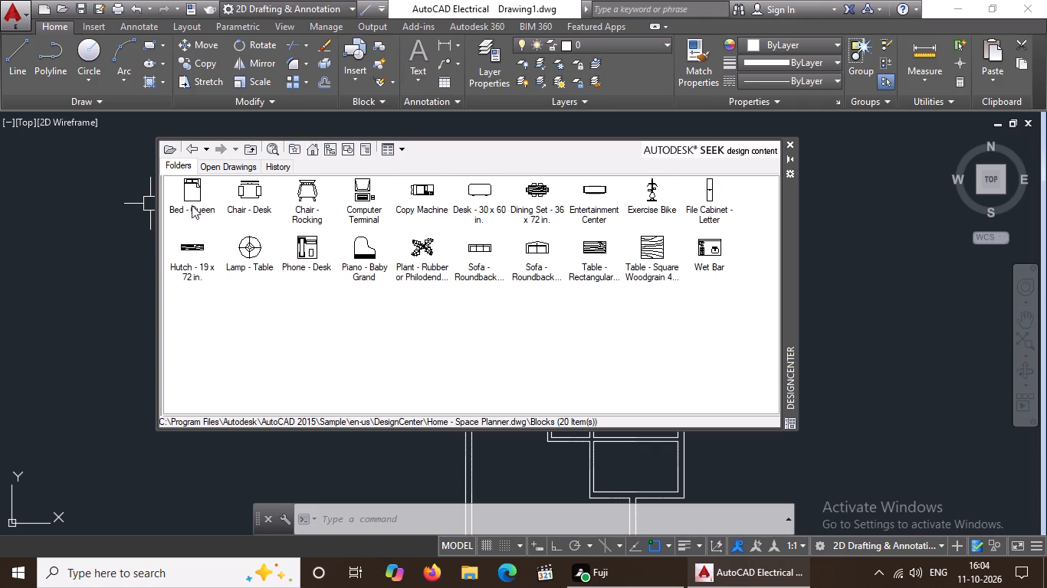
pyautogui.doubleClick(527, 198)
pyautogui.click(548, 382)
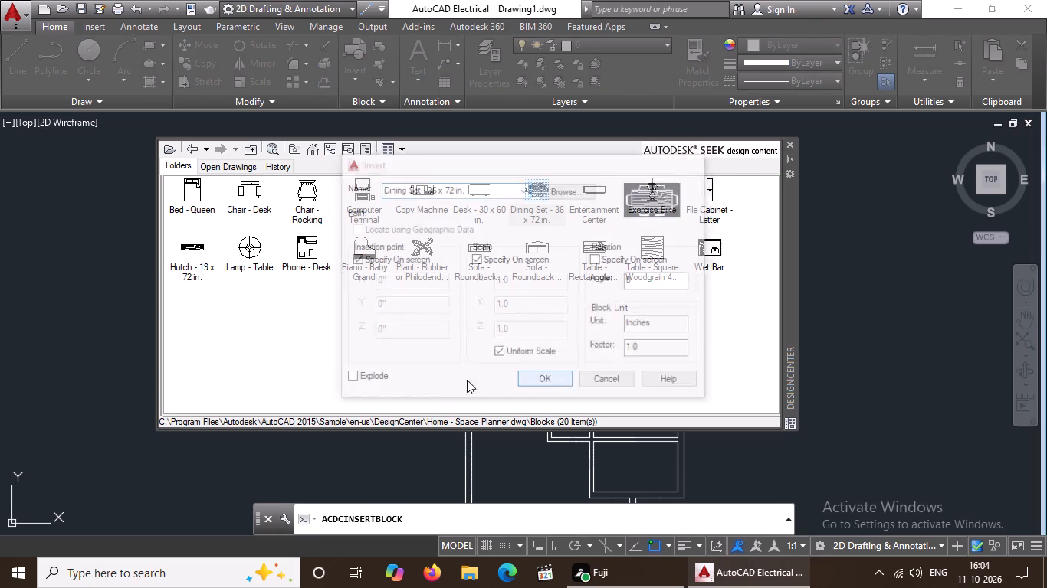
pyautogui.click(113, 358)
pyautogui.press('Return')
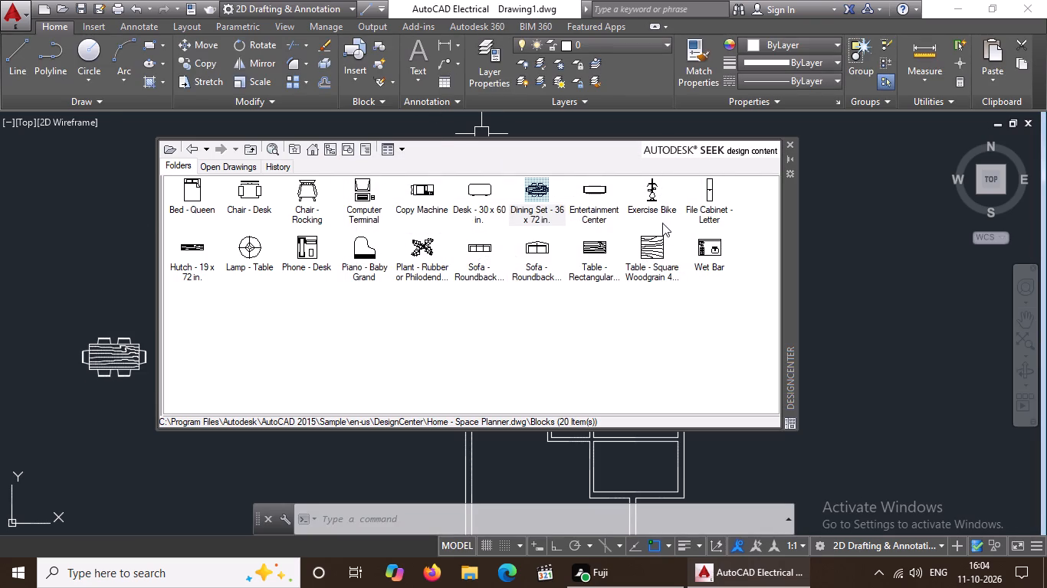
# Insert the Exercise Bike block at scale 1 just north of the dining set, and close DesignCenter.
pyautogui.doubleClick(655, 193)
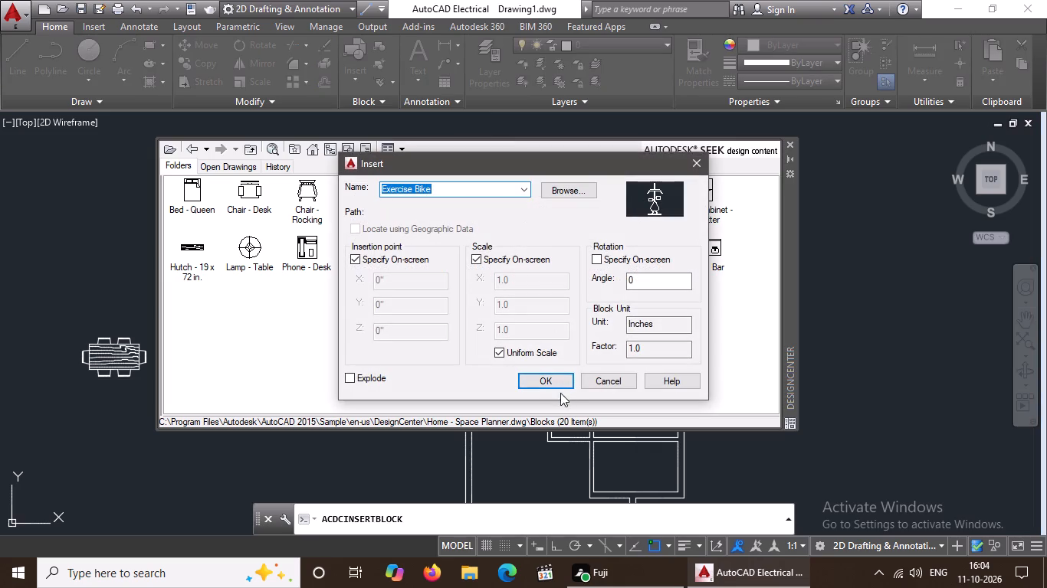
pyautogui.click(555, 381)
pyautogui.click(100, 266)
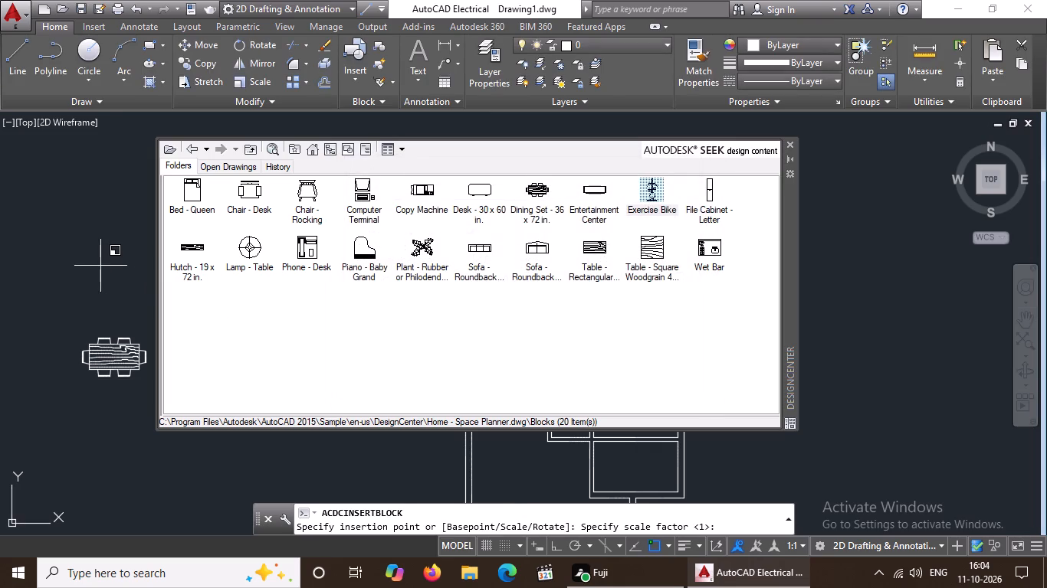
pyautogui.press('Return')
pyautogui.scroll(-1, 286, 321)
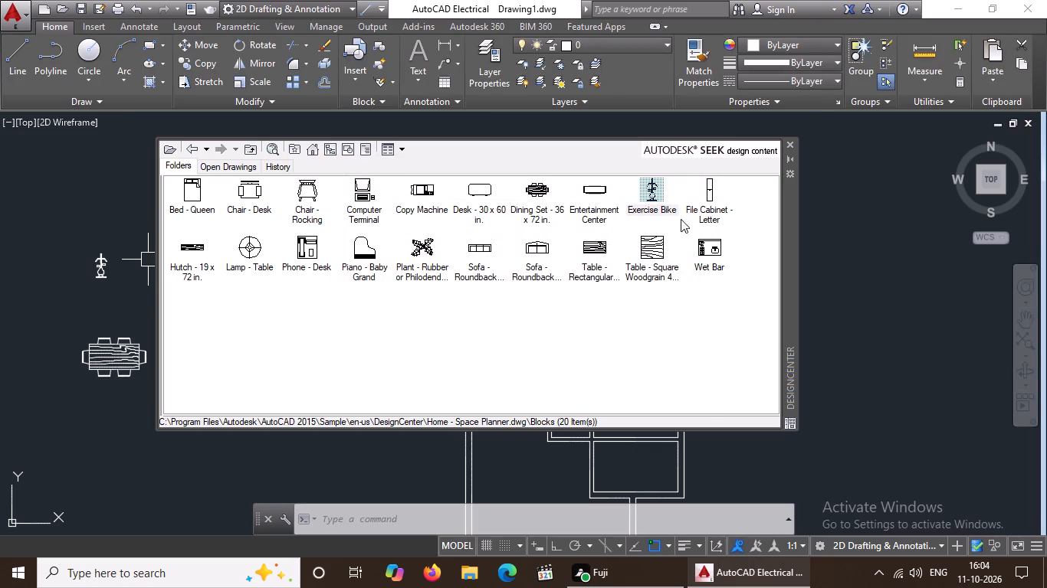
pyautogui.click(789, 144)
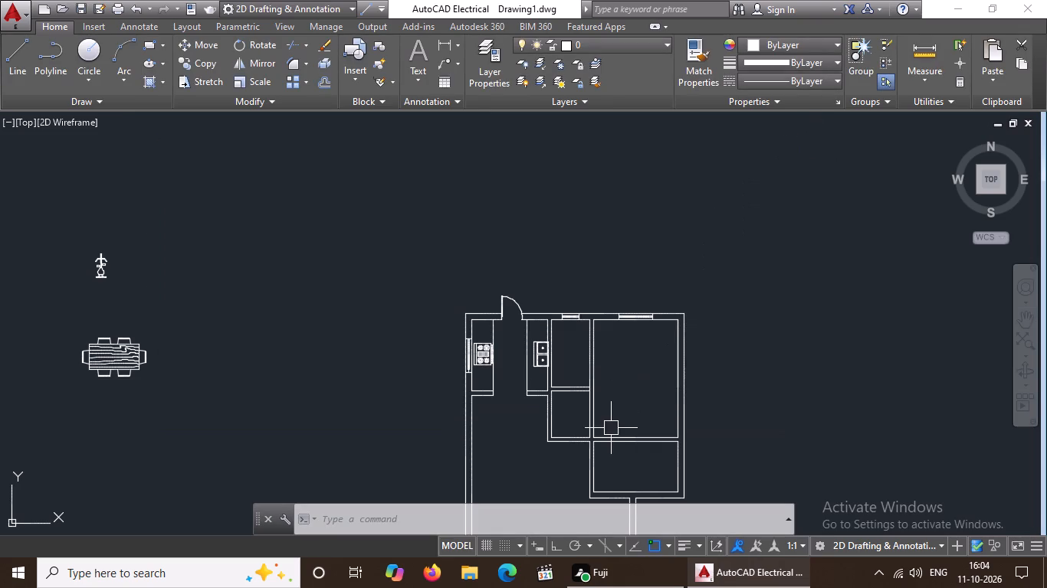
# Rotate the dining set block 90° clockwise with Ortho on, using a base point near the table's east end.
pyautogui.click(127, 361)
pyautogui.click(275, 39)
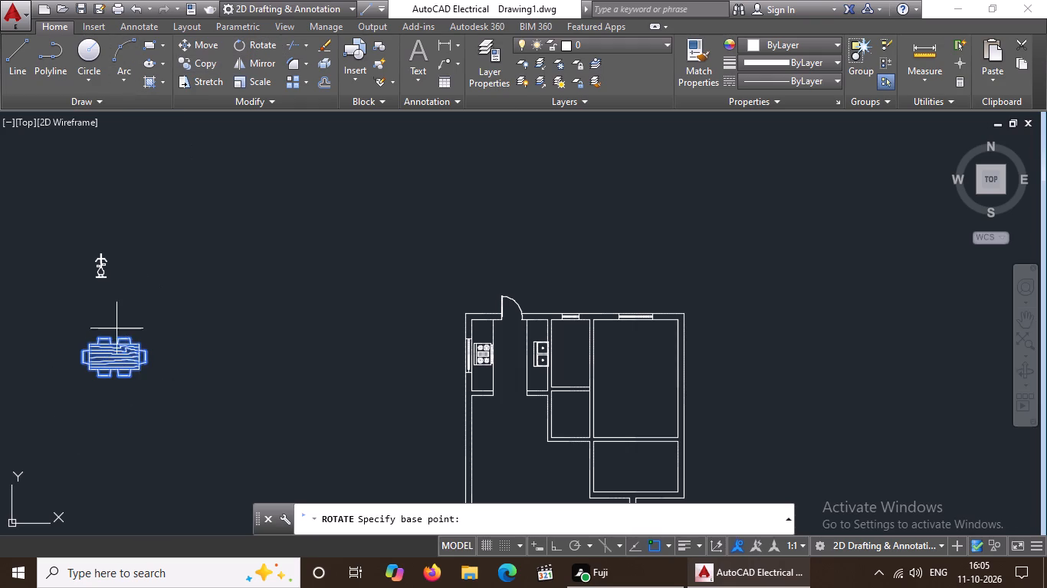
pyautogui.click(138, 354)
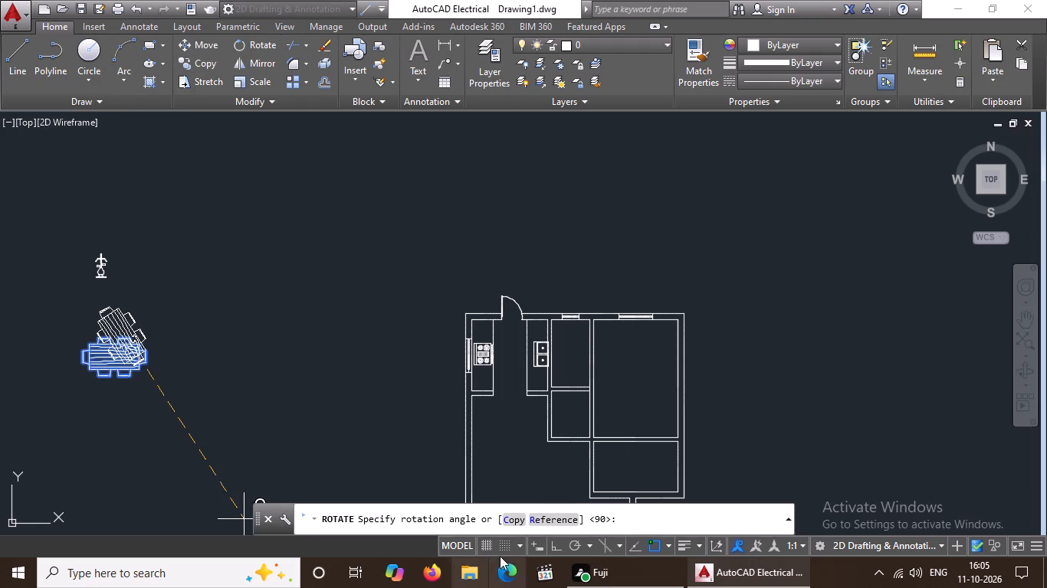
pyautogui.click(555, 546)
pyautogui.click(179, 450)
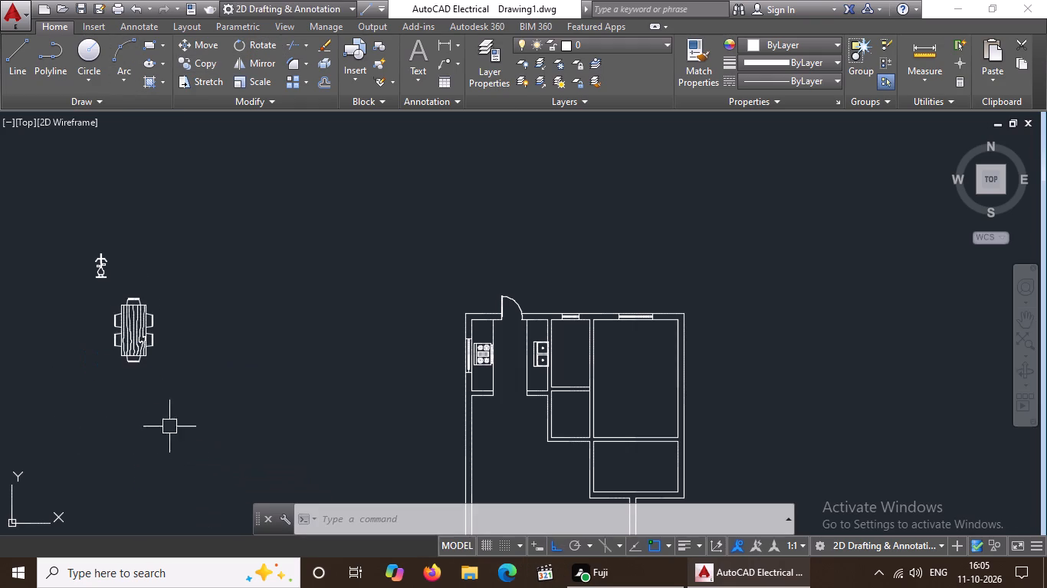
# Move the dining set block by its centre into the open room just south of the kitchen counters, with Ortho off.
pyautogui.click(145, 335)
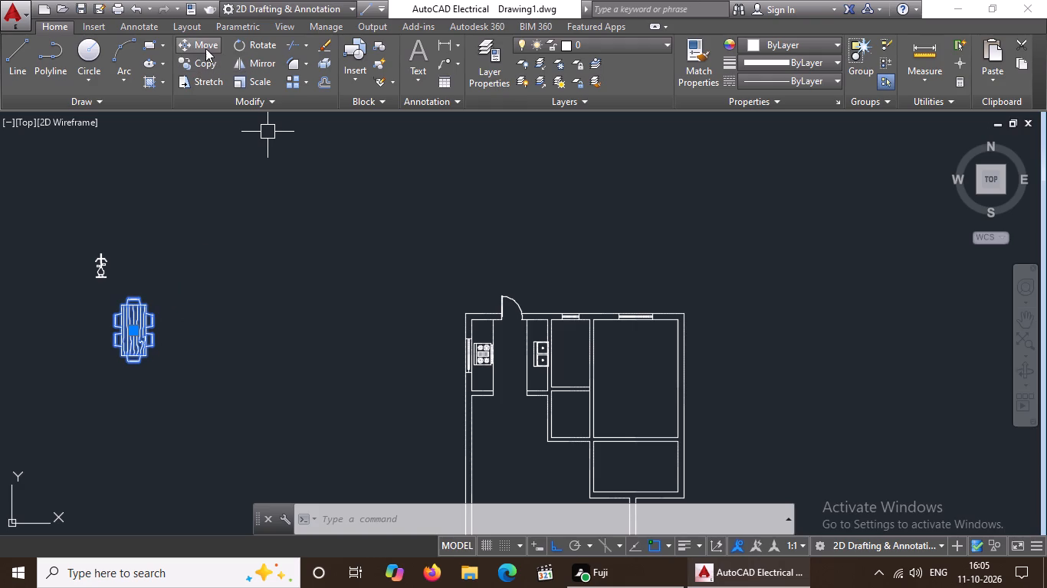
pyautogui.click(205, 47)
pyautogui.click(134, 330)
pyautogui.scroll(-2, 490, 384)
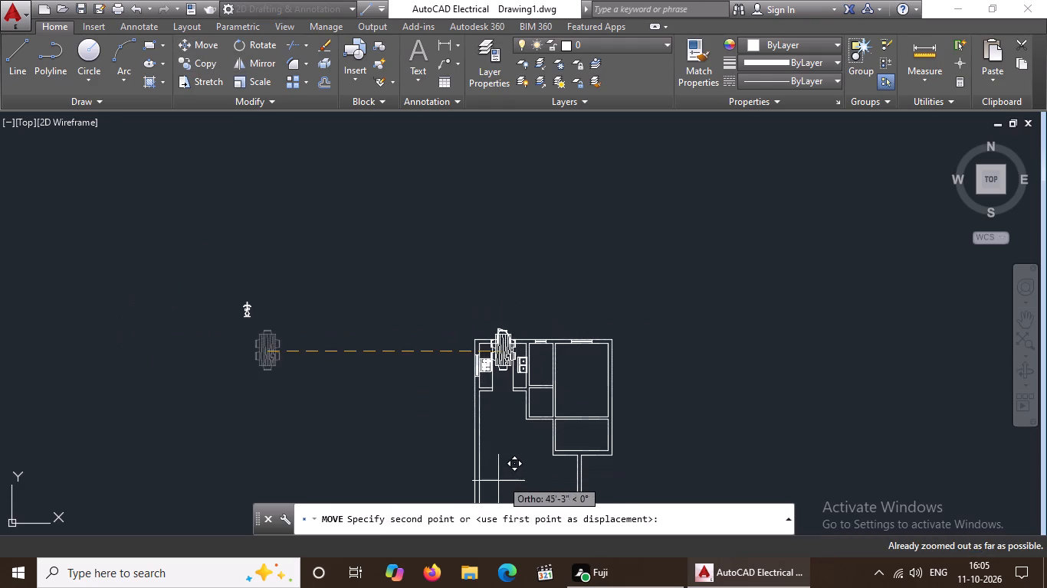
pyautogui.click(555, 551)
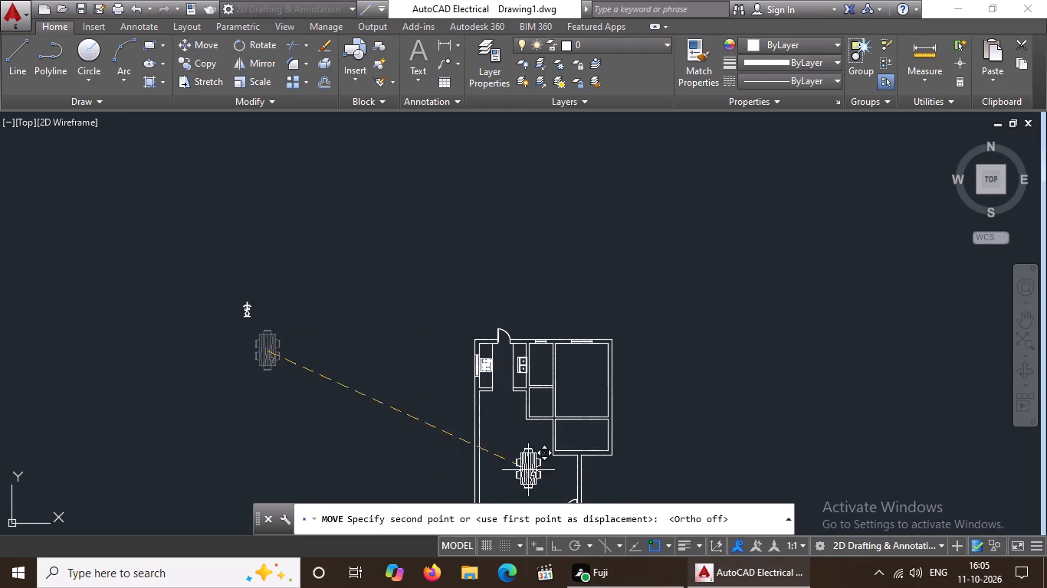
pyautogui.scroll(-2, 514, 413)
pyautogui.scroll(1, 494, 451)
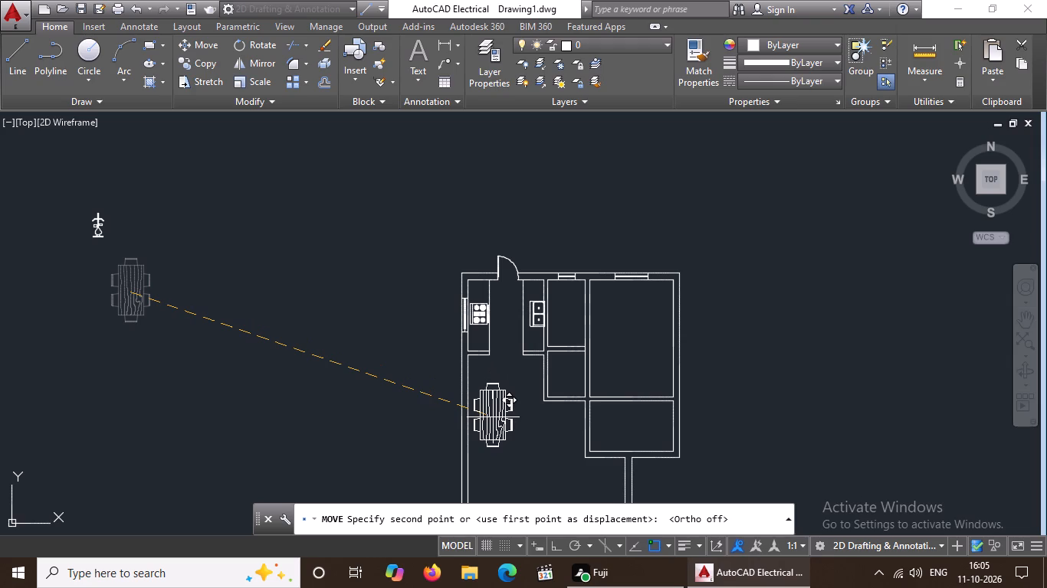
pyautogui.click(493, 418)
pyautogui.scroll(-1, 532, 407)
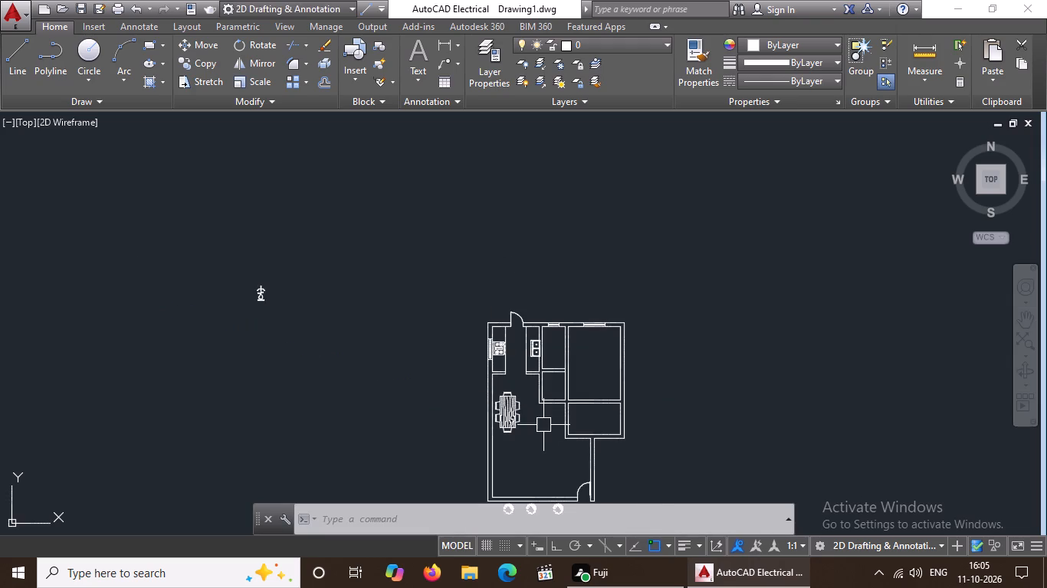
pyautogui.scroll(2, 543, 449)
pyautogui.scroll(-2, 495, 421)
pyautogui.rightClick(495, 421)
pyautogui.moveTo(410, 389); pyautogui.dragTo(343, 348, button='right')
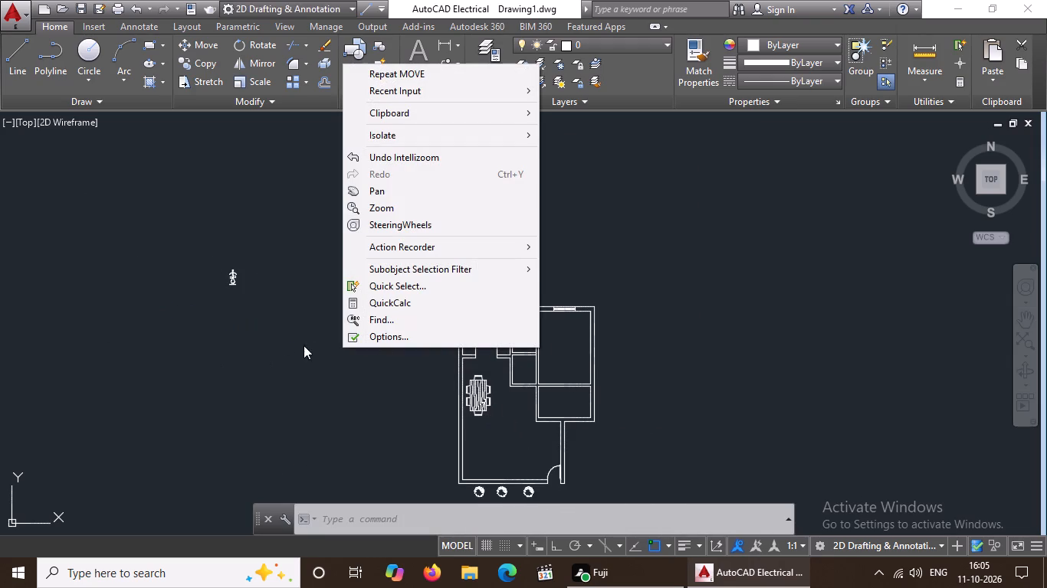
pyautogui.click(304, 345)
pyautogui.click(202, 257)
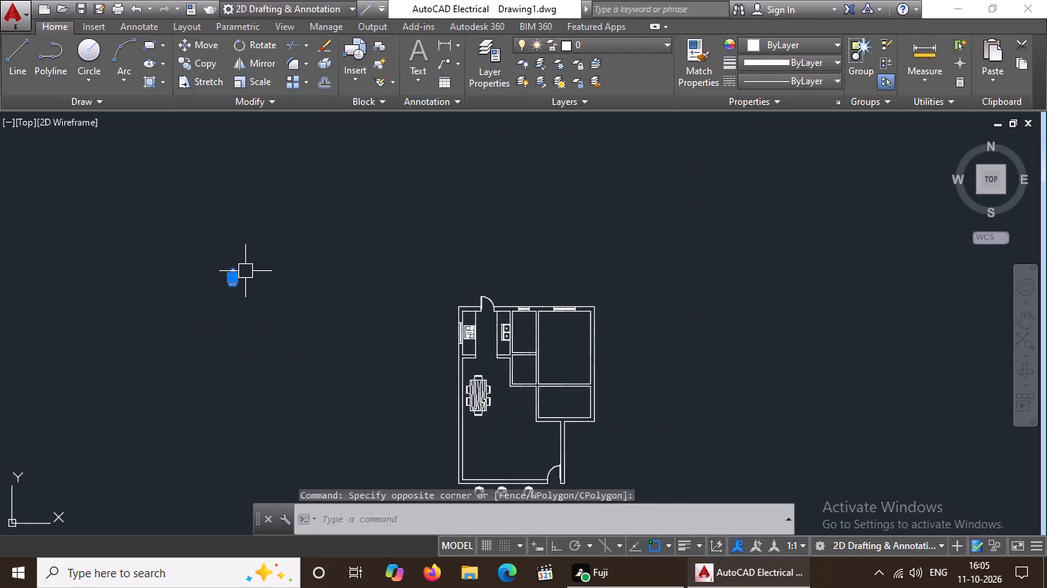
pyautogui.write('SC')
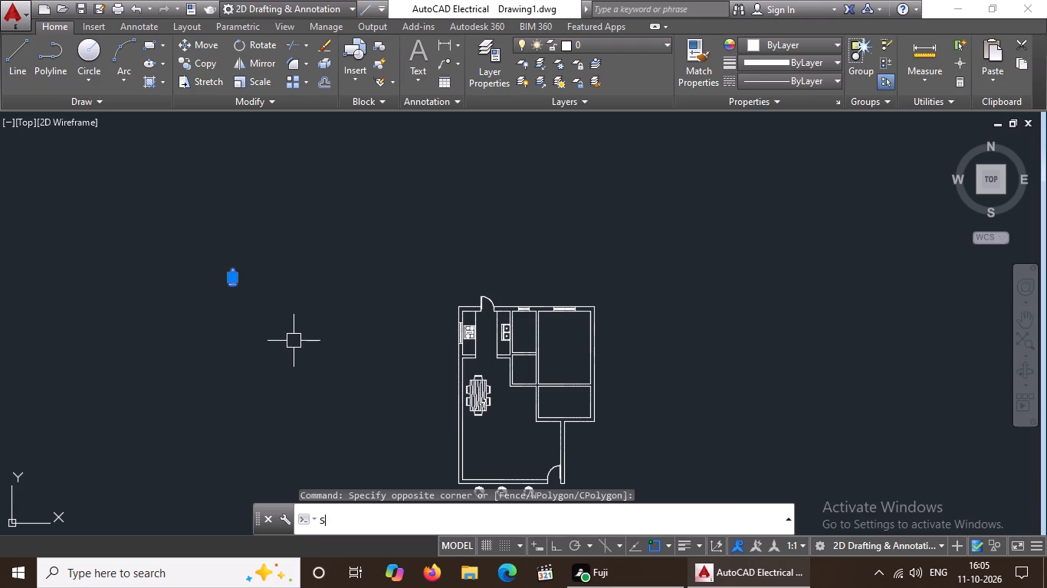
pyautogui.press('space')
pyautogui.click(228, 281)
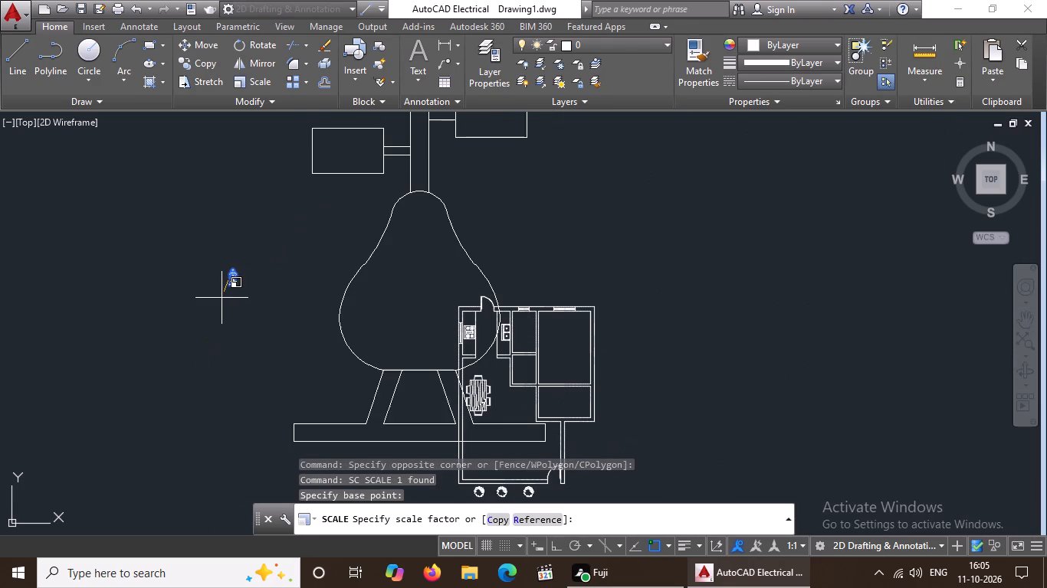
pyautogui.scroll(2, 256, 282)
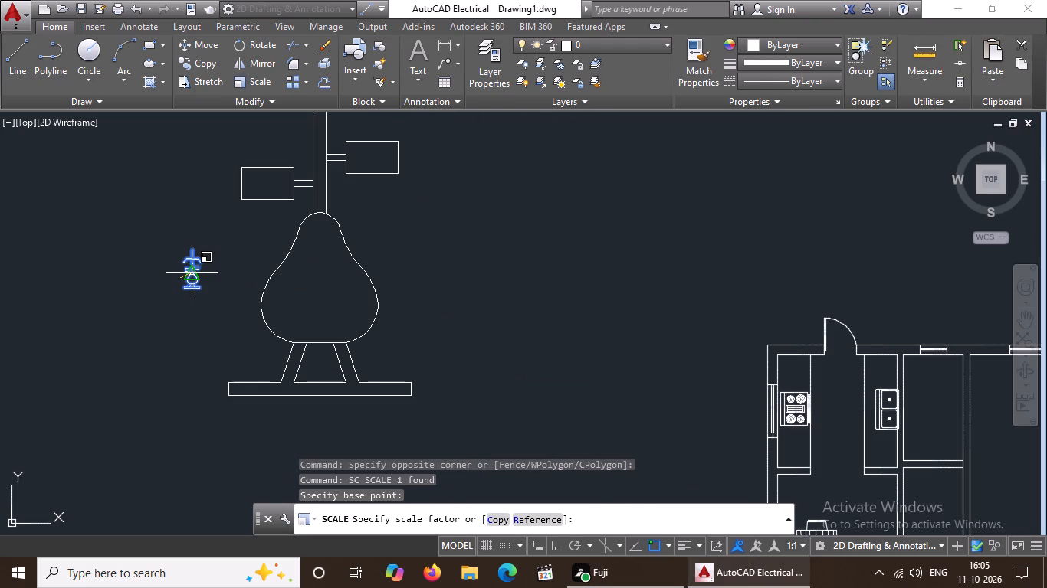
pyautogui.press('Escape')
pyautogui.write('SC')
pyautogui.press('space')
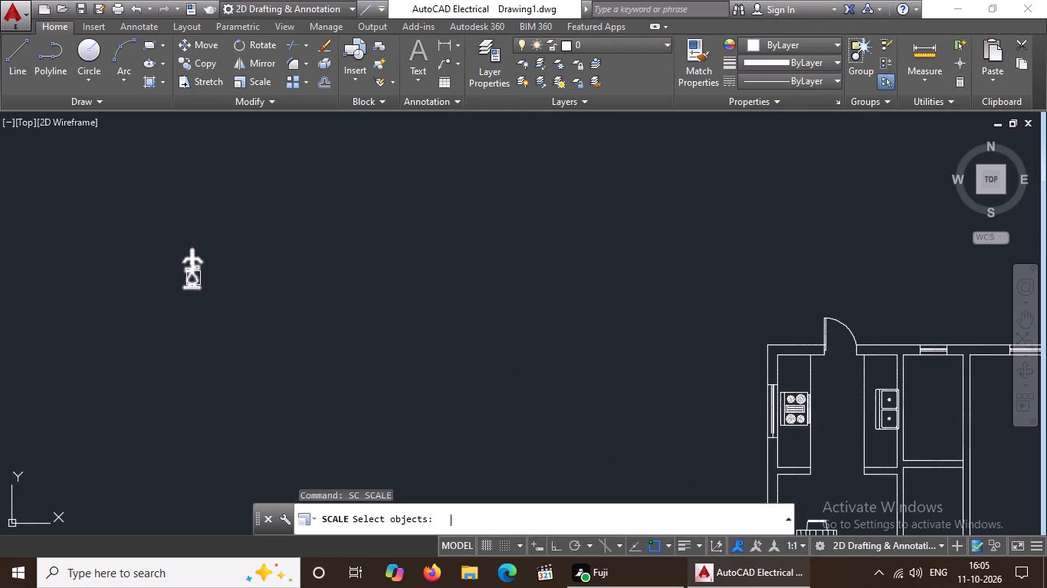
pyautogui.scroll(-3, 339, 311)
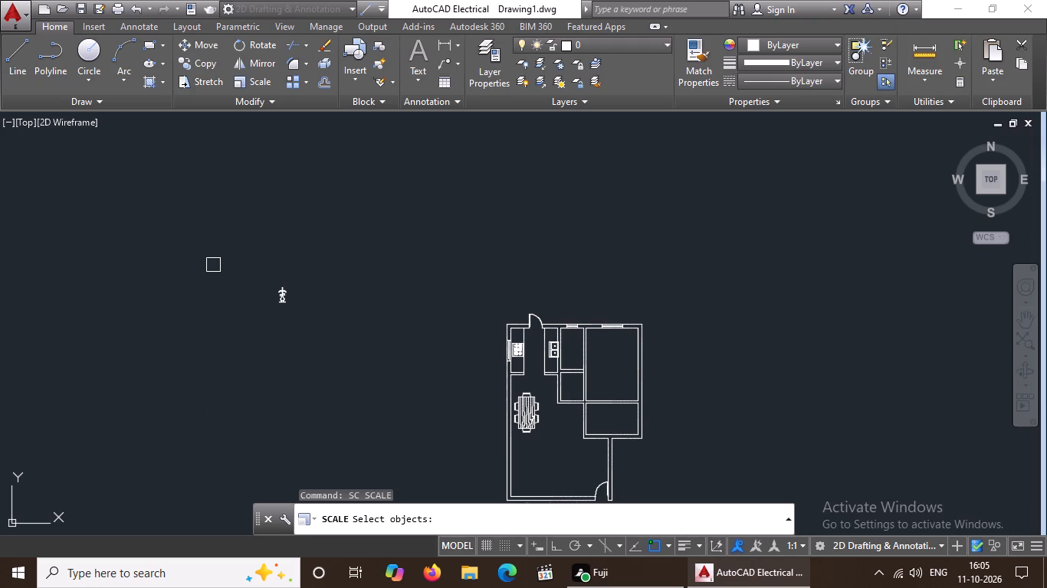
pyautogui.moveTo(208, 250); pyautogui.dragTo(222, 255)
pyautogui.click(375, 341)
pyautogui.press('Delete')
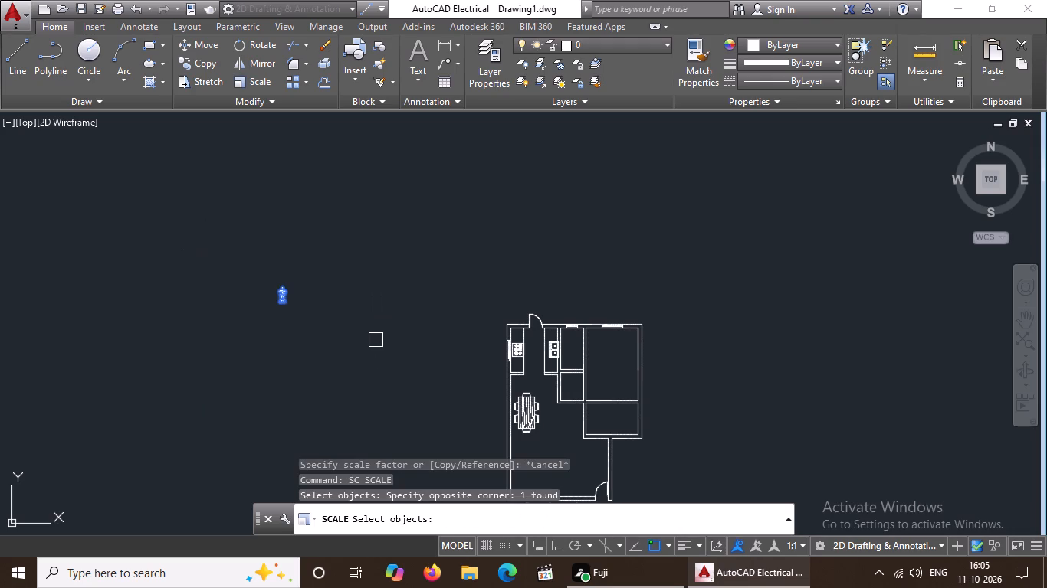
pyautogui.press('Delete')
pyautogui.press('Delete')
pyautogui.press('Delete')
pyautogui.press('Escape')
# Delete the exercise bike block standing northwest of the floor plan.
pyautogui.click(282, 301)
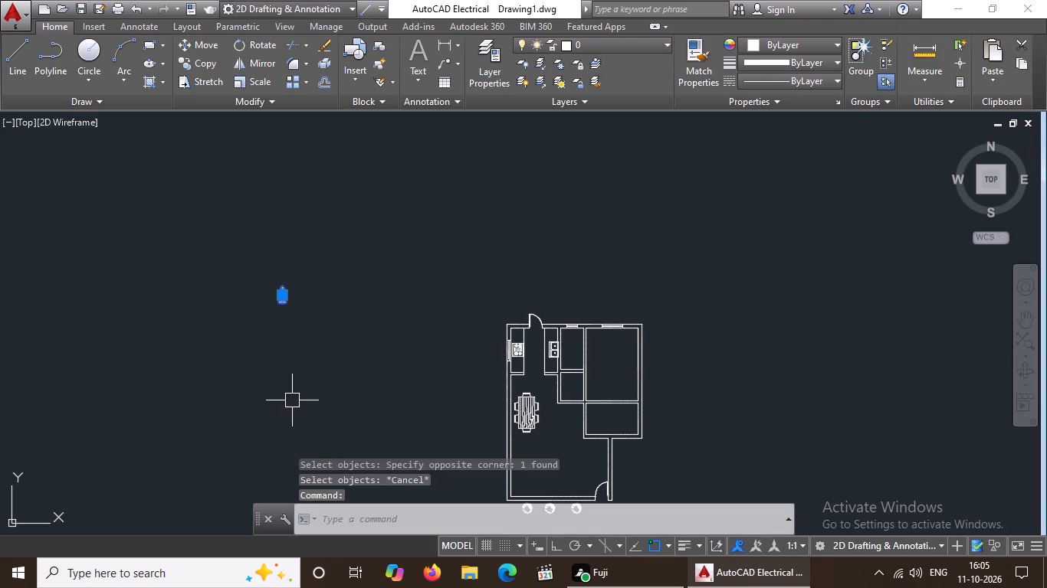
pyautogui.press('Delete')
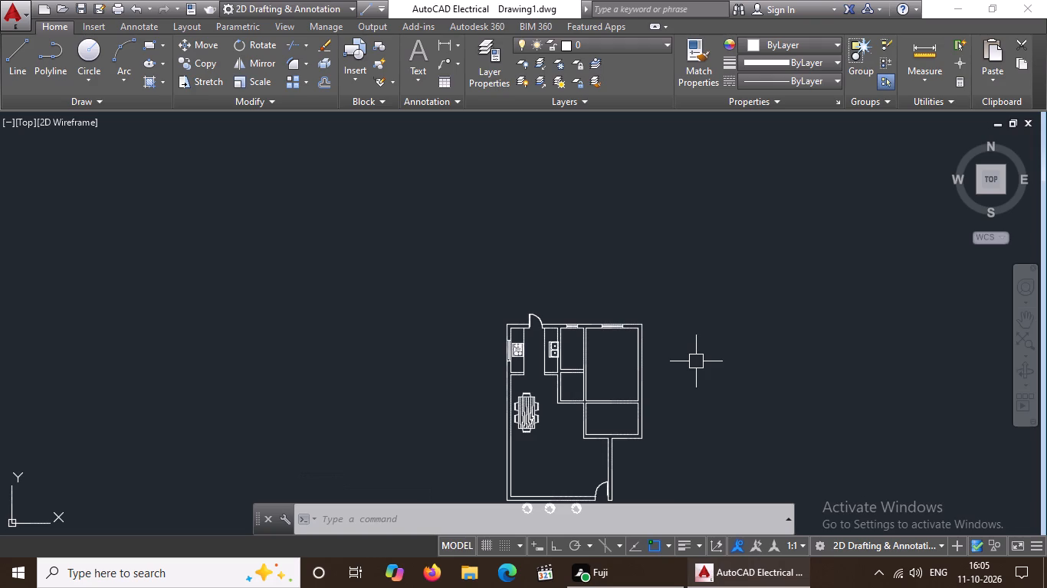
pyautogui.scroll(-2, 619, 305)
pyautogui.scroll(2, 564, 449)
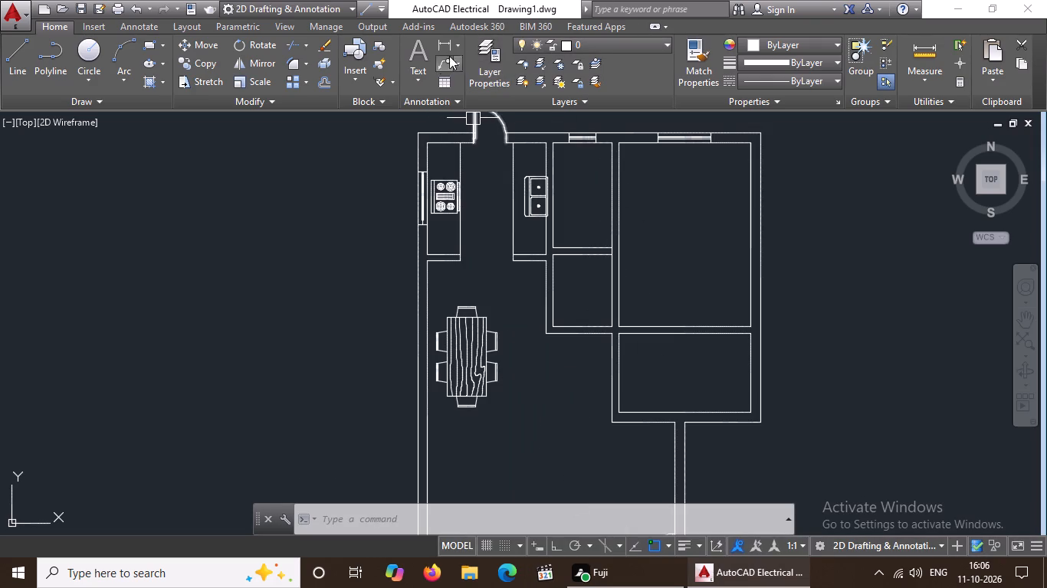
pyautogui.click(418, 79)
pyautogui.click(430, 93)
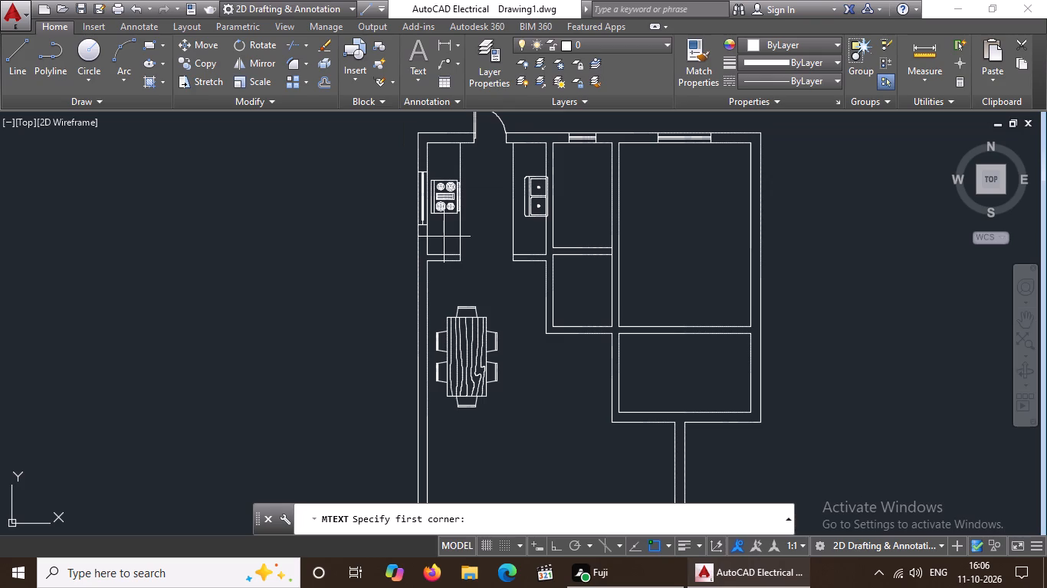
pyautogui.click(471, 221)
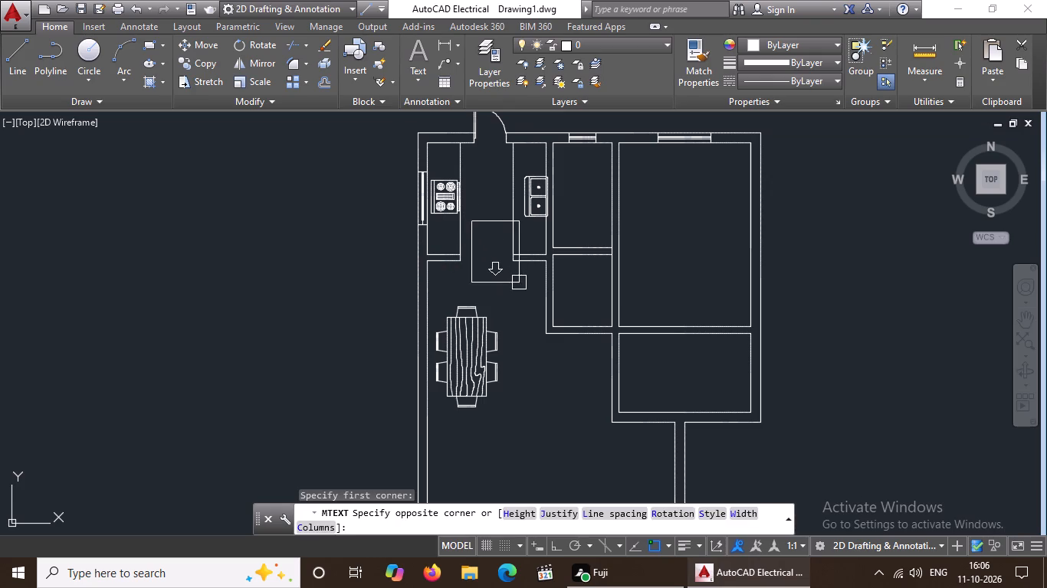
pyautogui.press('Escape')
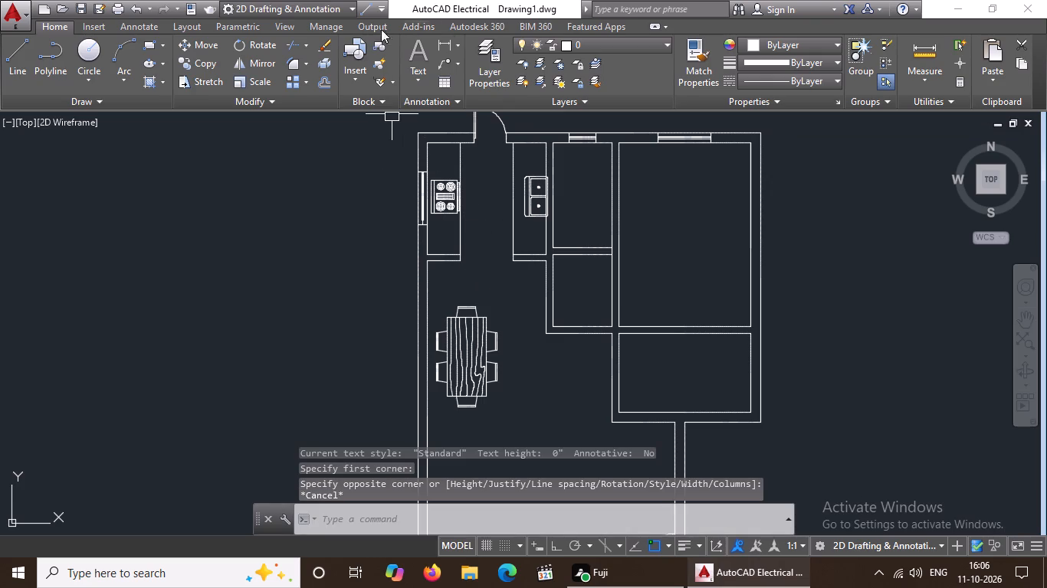
# Add a two-line multiline text label reading KITCHEN and 9'X8'6" between the two kitchen counters.
pyautogui.click(412, 77)
pyautogui.click(448, 101)
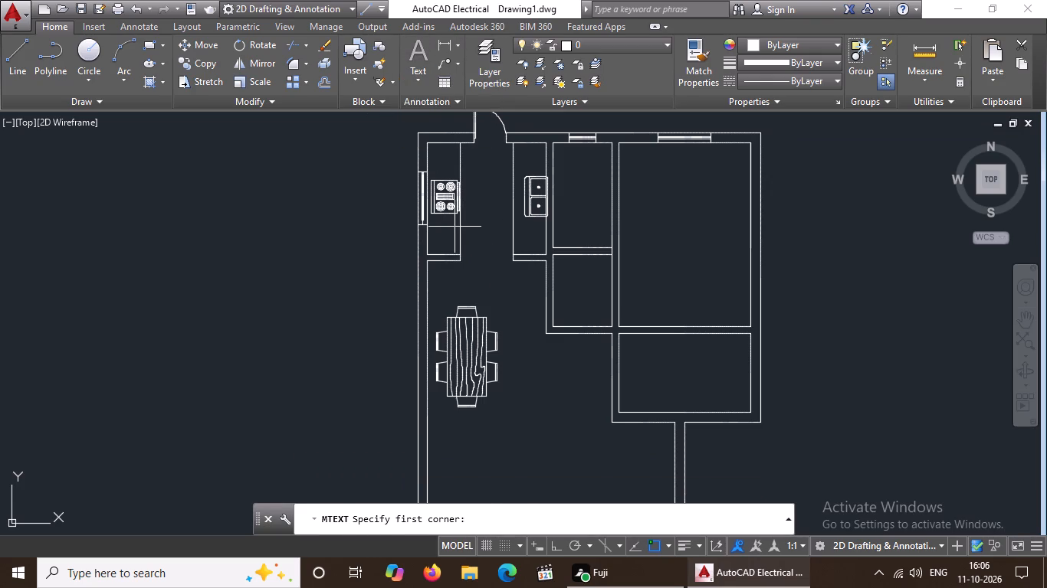
pyautogui.click(455, 224)
pyautogui.click(523, 279)
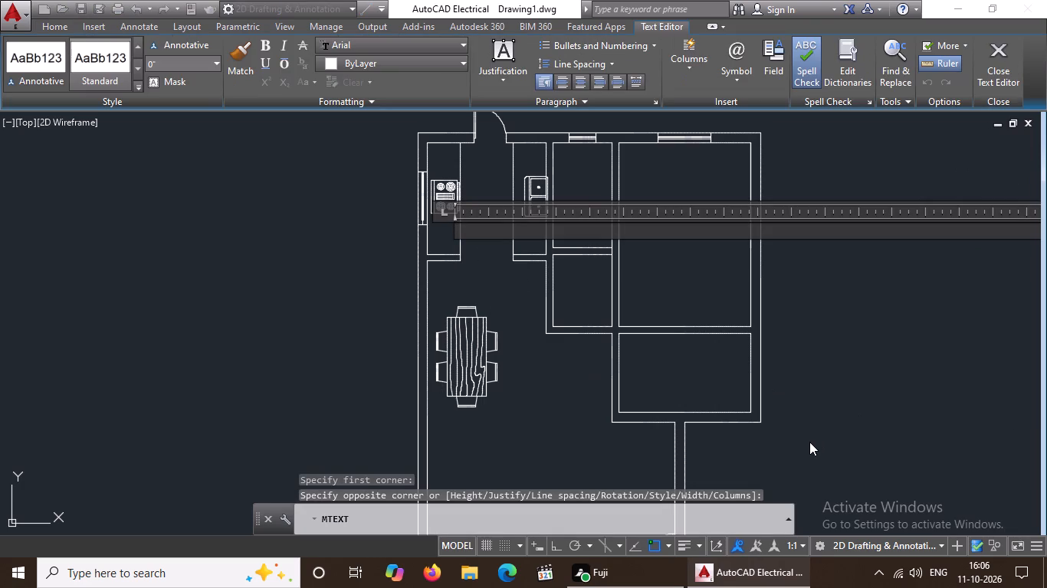
pyautogui.press('k')
pyautogui.write('ITCHEN')
pyautogui.press('Return')
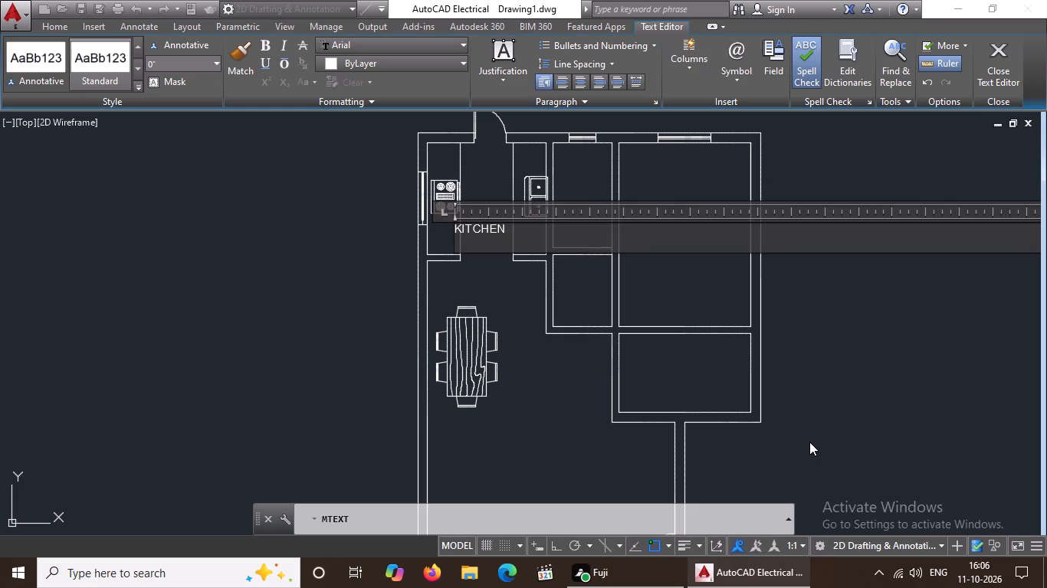
pyautogui.write("9'")
pyautogui.write("8'")
pyautogui.write('6"')
pyautogui.press('Return')
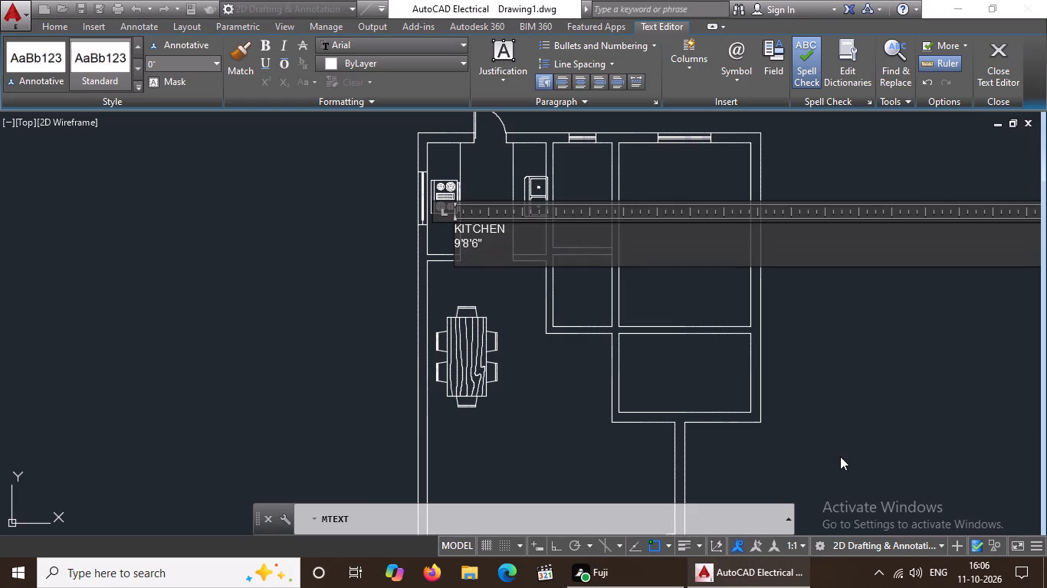
pyautogui.click(461, 243)
pyautogui.scroll(2, 451, 232)
pyautogui.click(480, 250)
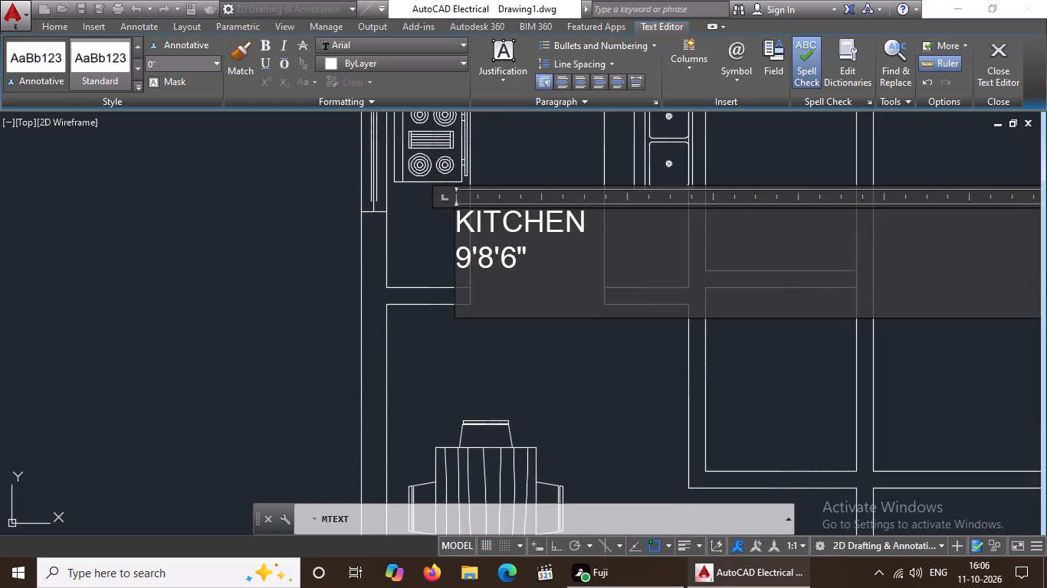
pyautogui.press('x')
pyautogui.click(406, 243)
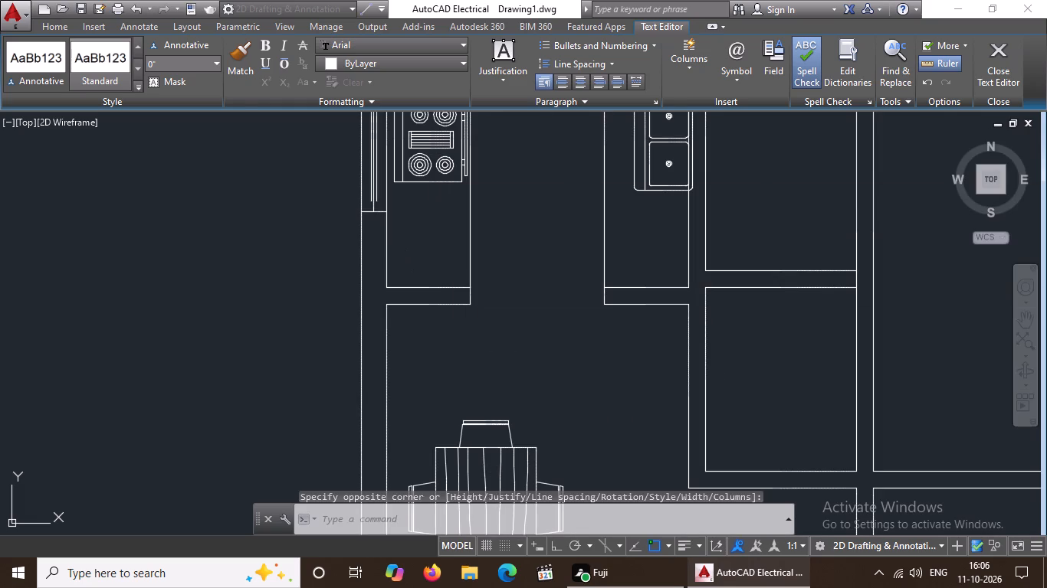
# Open the kitchen label's properties and set its text height to 10".
pyautogui.click(456, 212)
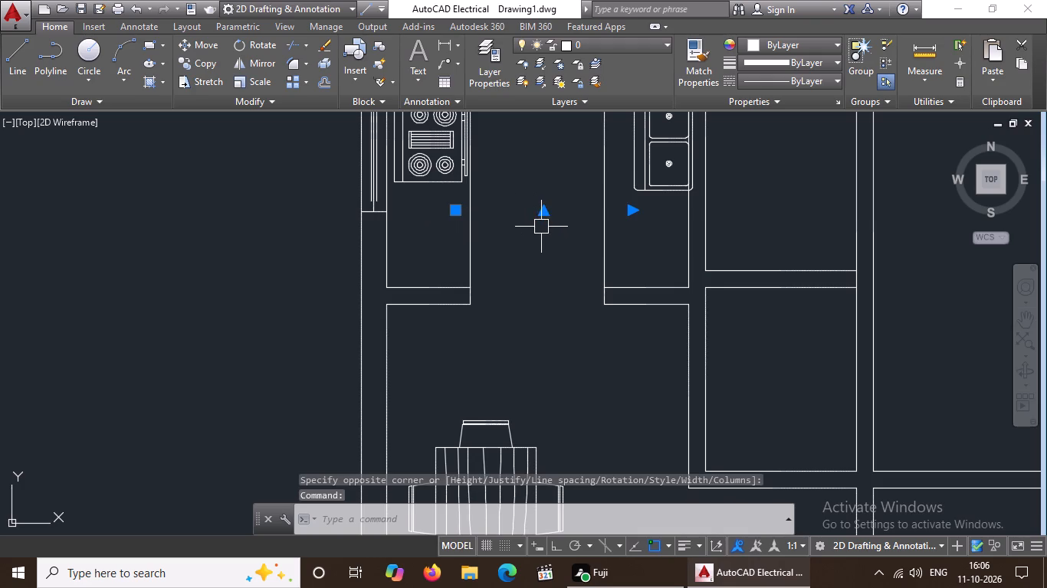
pyautogui.rightClick(541, 227)
pyautogui.click(592, 524)
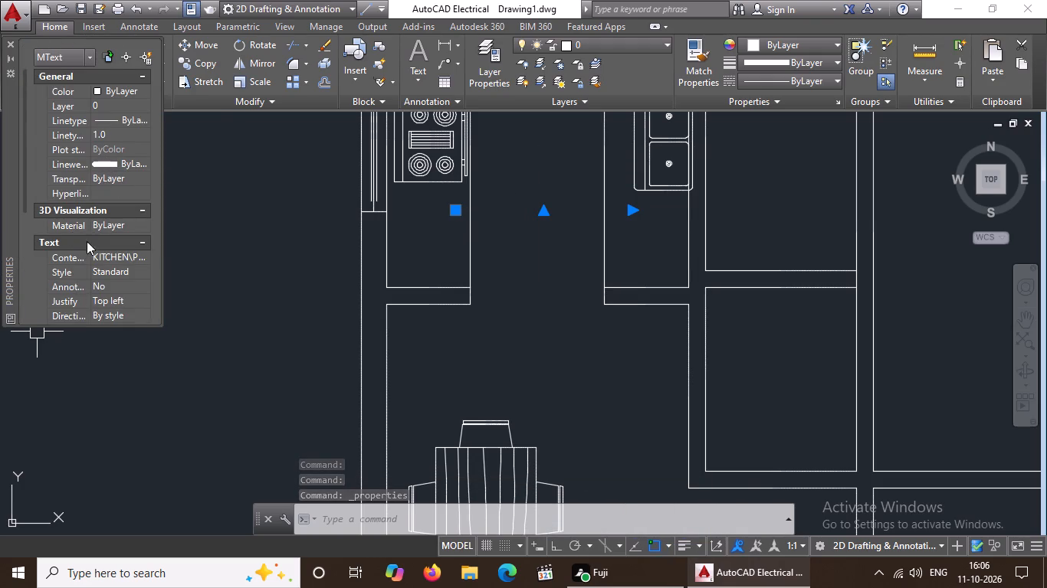
pyautogui.scroll(-1, 87, 242)
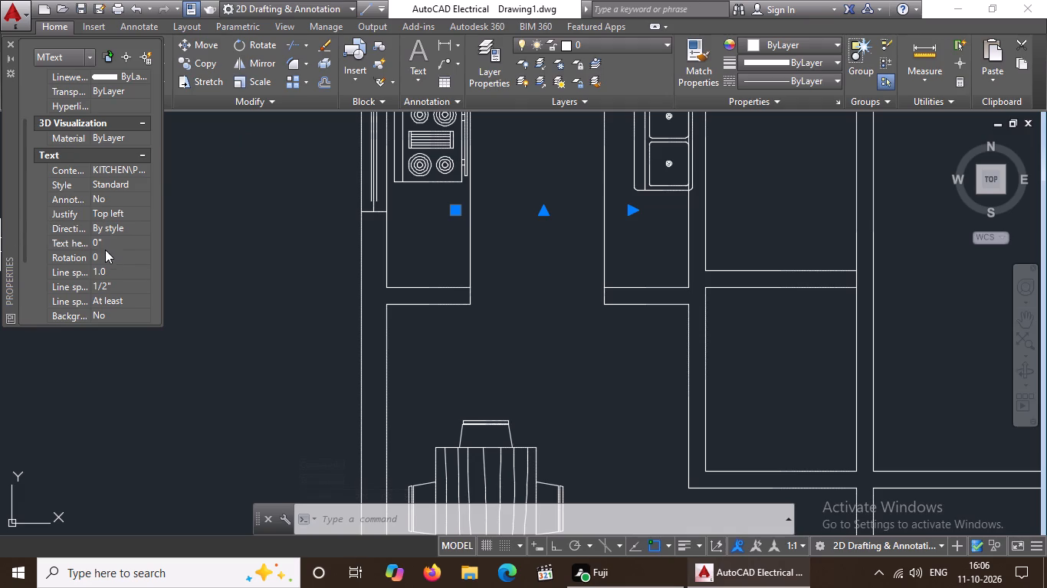
pyautogui.click(113, 243)
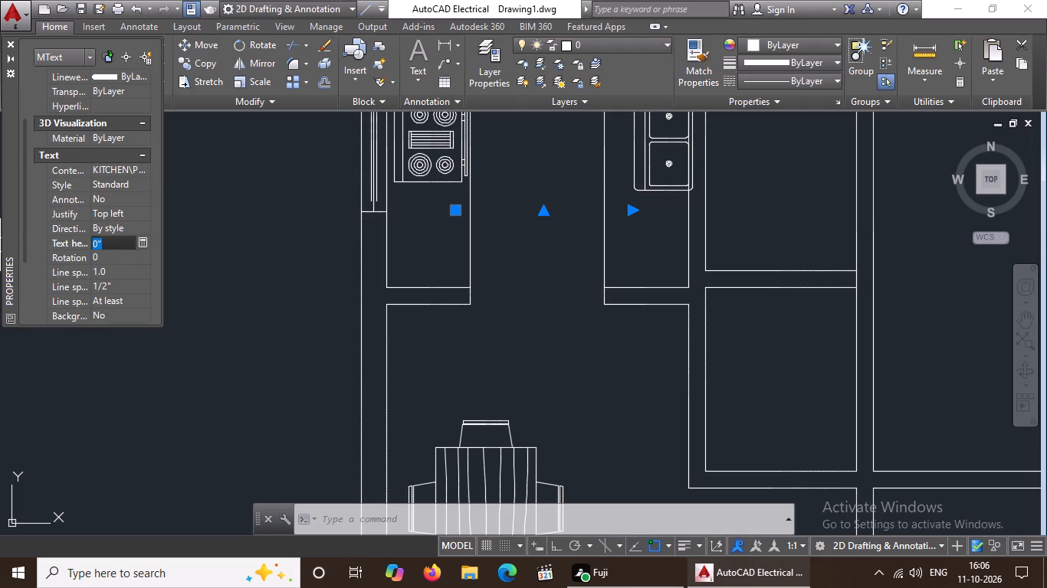
pyautogui.press('BackSpace')
pyautogui.press('BackSpace')
pyautogui.write('10"')
pyautogui.press('Return')
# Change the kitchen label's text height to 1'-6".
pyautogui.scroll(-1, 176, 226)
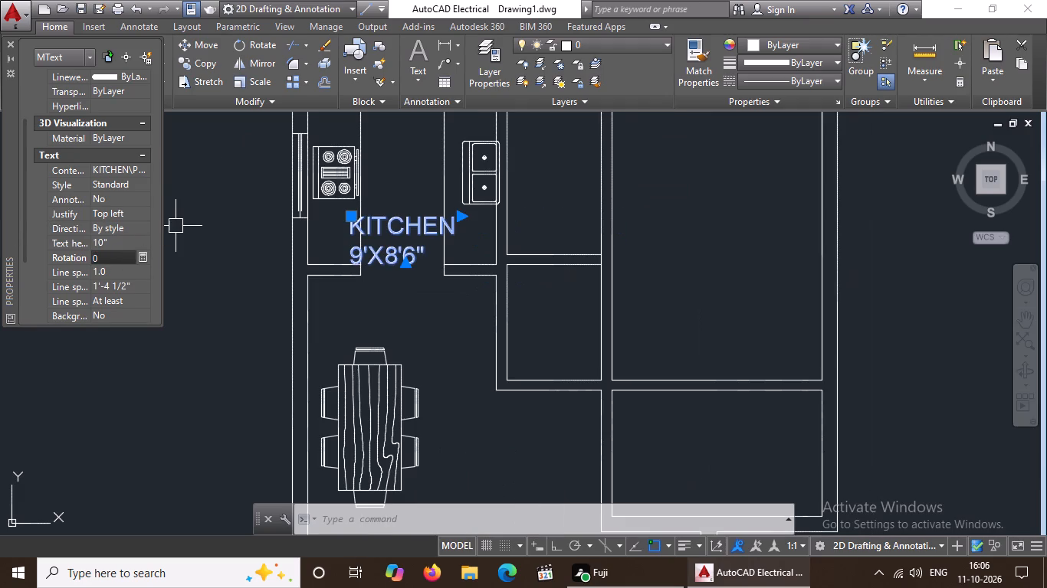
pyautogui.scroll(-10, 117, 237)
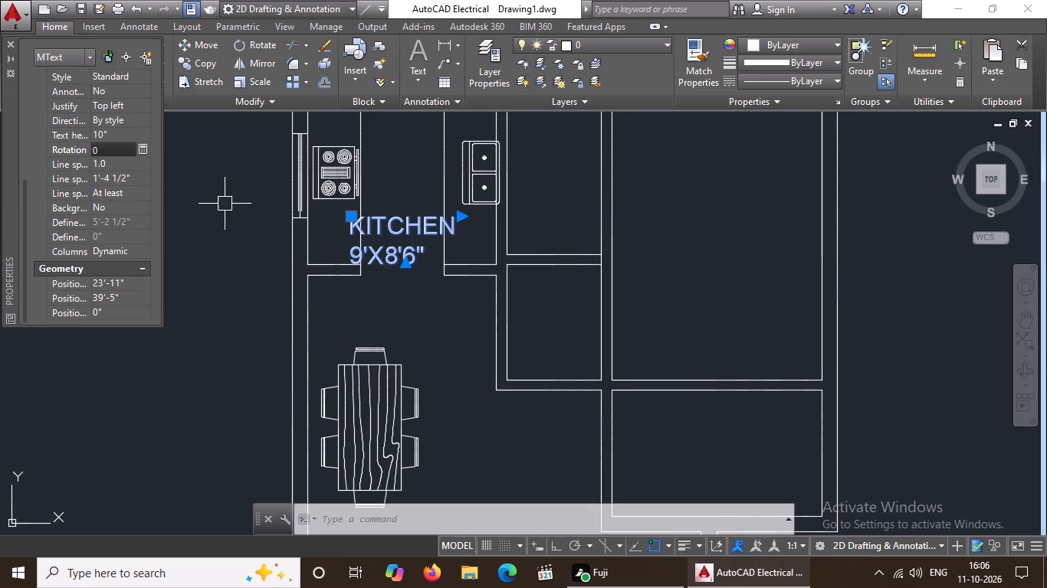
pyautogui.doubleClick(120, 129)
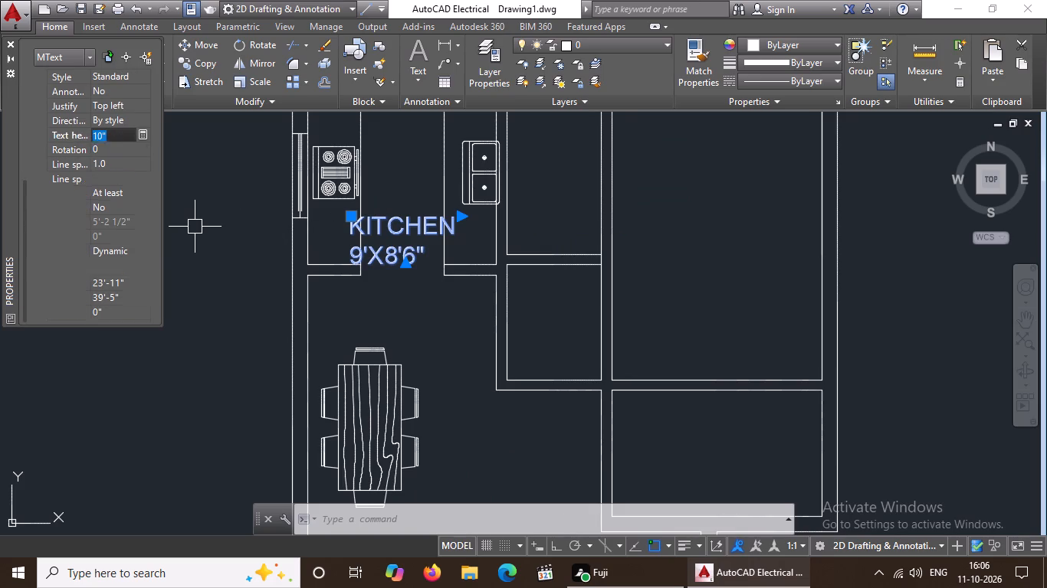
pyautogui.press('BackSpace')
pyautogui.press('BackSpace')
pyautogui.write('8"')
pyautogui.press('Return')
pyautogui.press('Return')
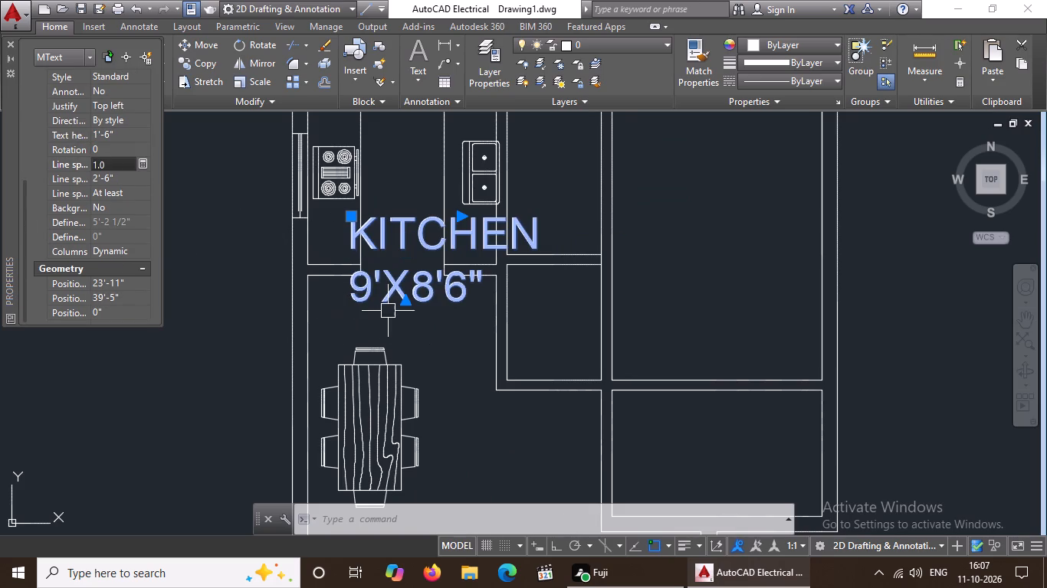
# Set the kitchen label's text height to 8".
pyautogui.doubleClick(130, 128)
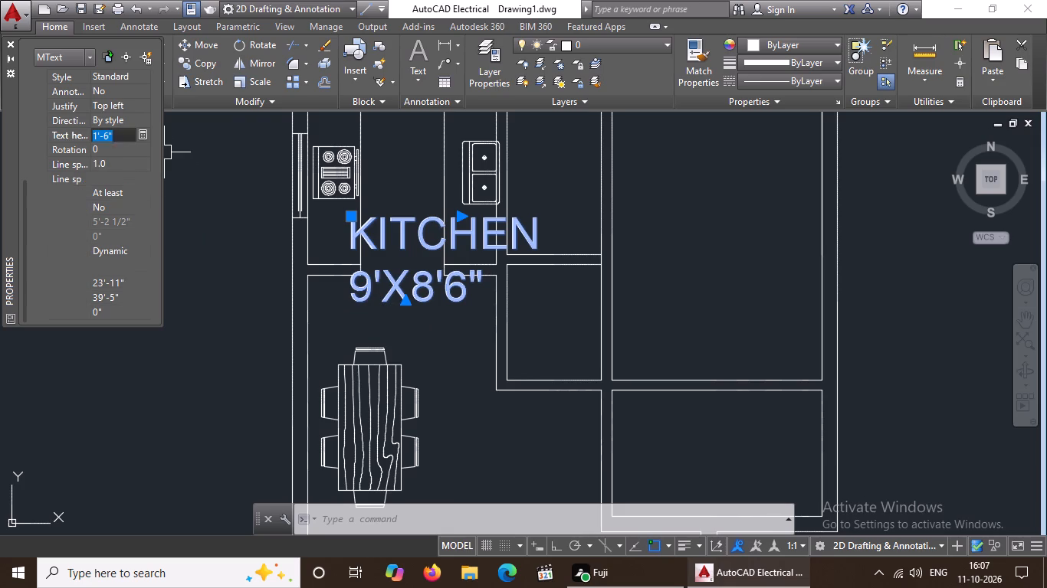
pyautogui.press('BackSpace')
pyautogui.press('BackSpace')
pyautogui.press('BackSpace')
pyautogui.press('BackSpace')
pyautogui.press('BackSpace')
pyautogui.press('BackSpace')
pyautogui.press('BackSpace')
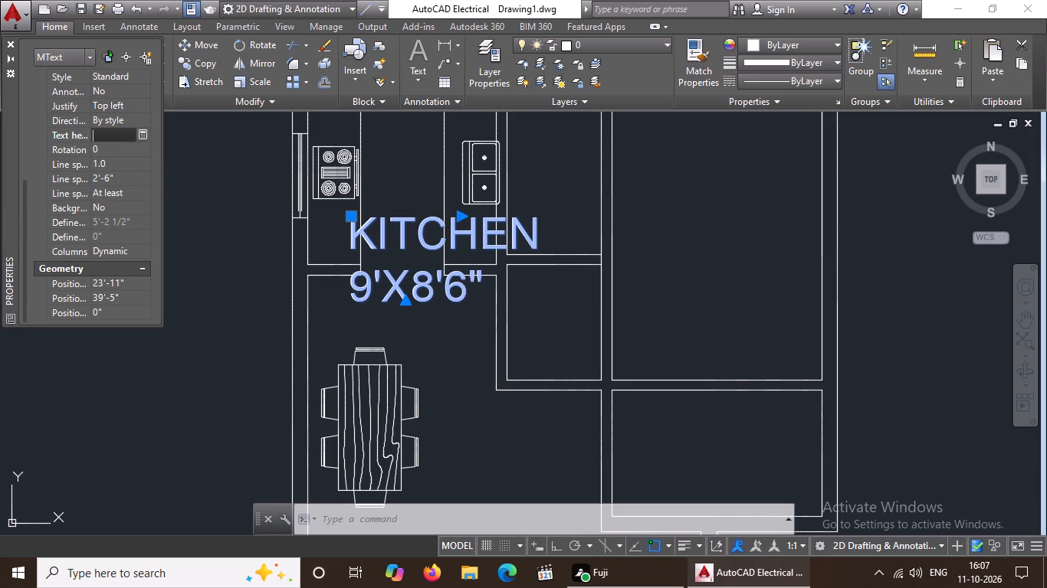
pyautogui.write('8"')
pyautogui.press('Return')
# Apply the 8" text height to the kitchen label and close its properties.
pyautogui.press('Return')
pyautogui.scroll(-4, 1028, 587)
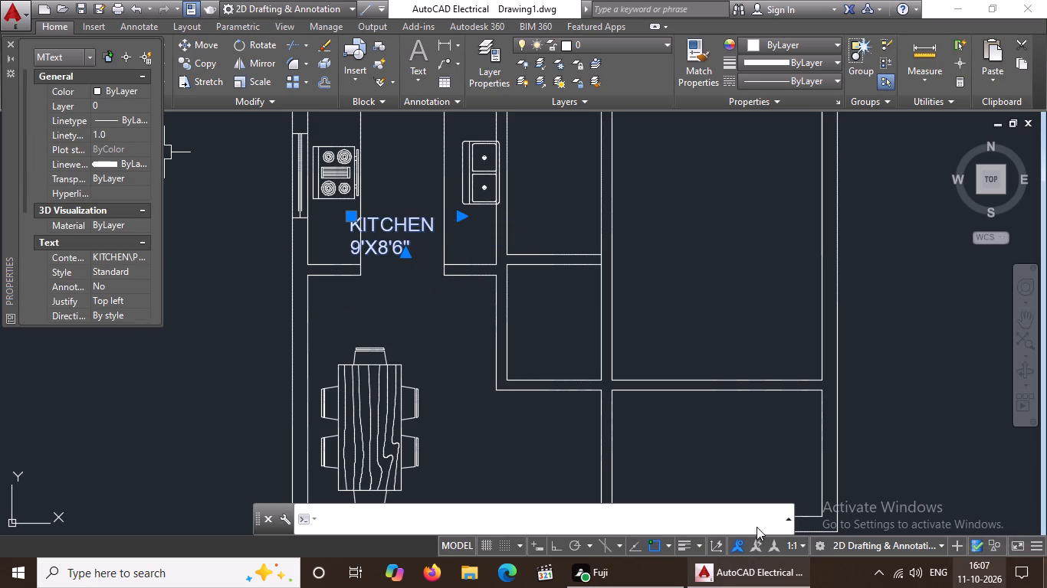
pyautogui.click(4, 41)
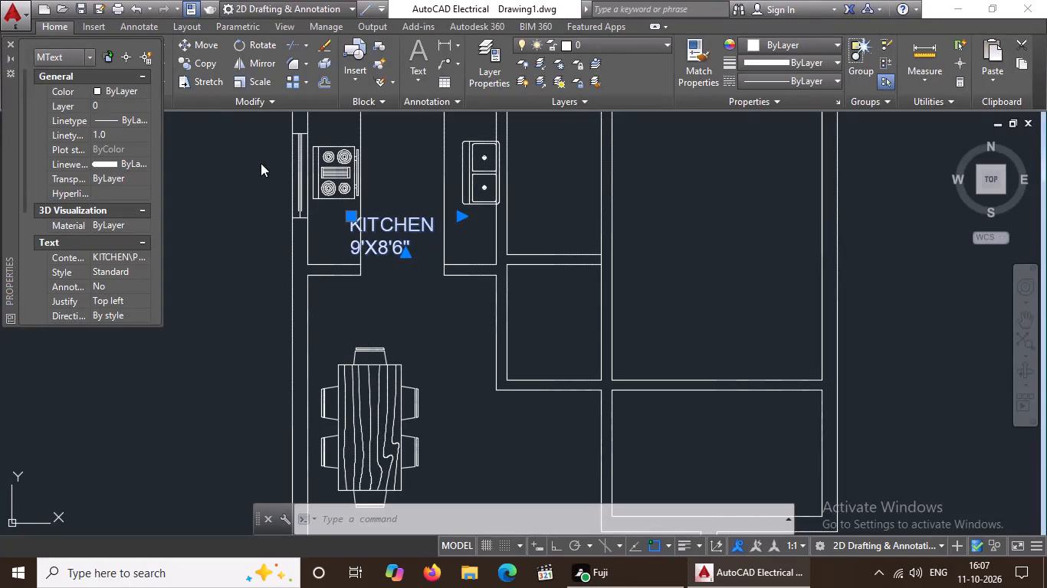
pyautogui.click(5, 40)
# Move the kitchen label so it fits in the gap between the two kitchen counters.
pyautogui.scroll(-3, 368, 302)
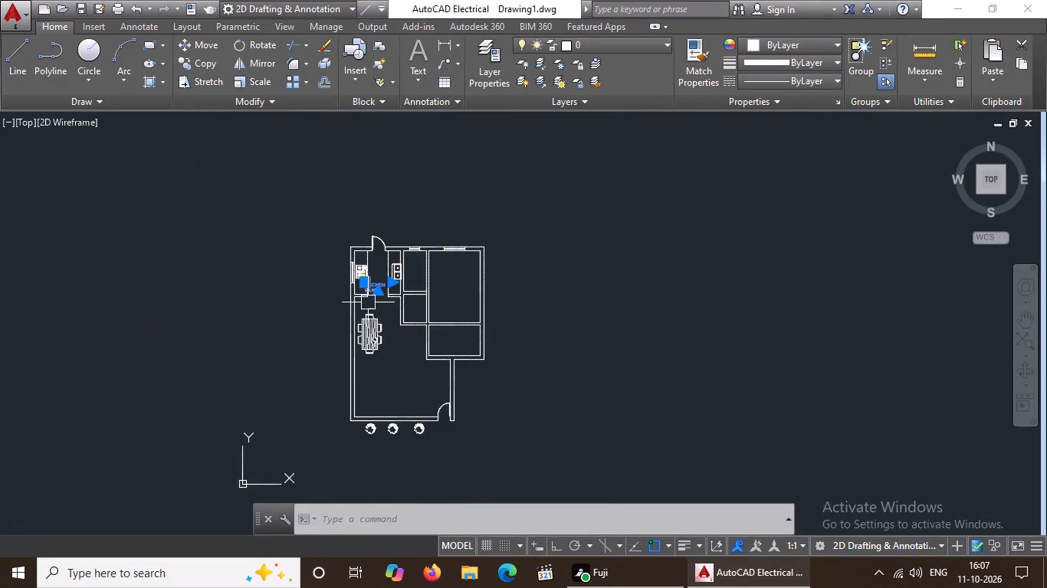
pyautogui.scroll(4, 392, 294)
pyautogui.scroll(-2, 344, 175)
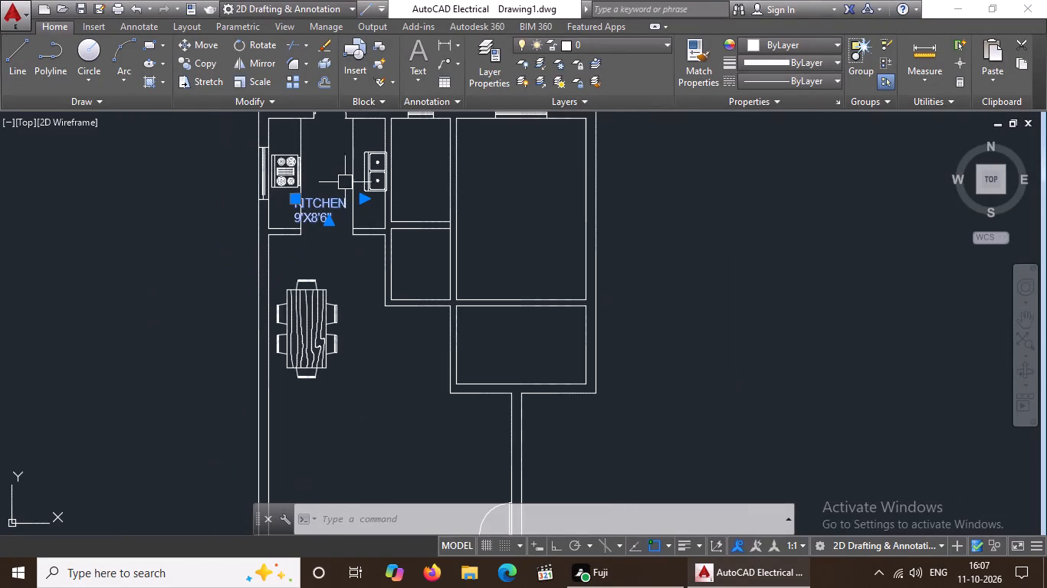
pyautogui.moveTo(198, 42); pyautogui.dragTo(201, 49)
pyautogui.click(321, 209)
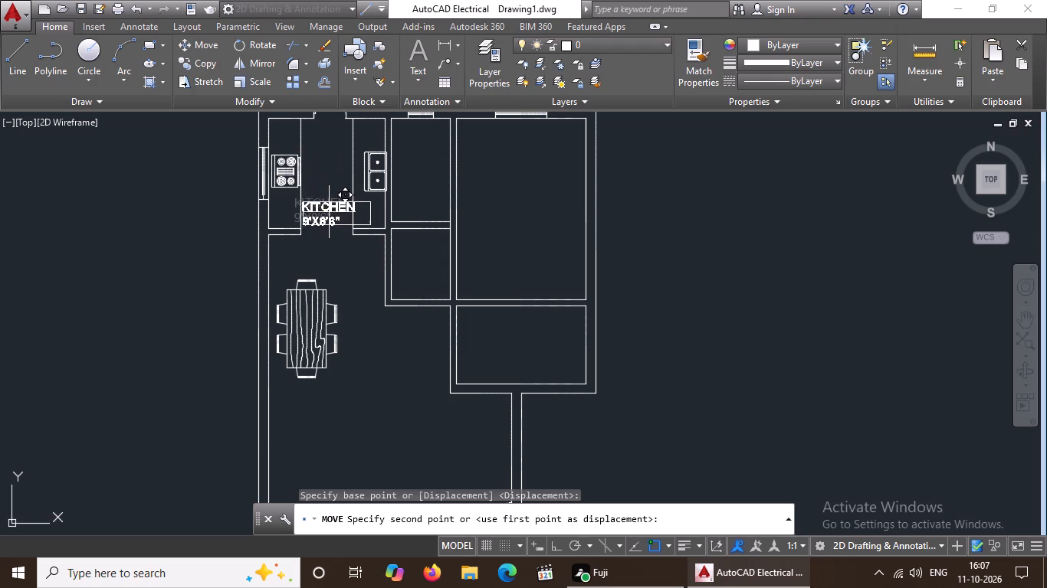
pyautogui.scroll(1, 329, 211)
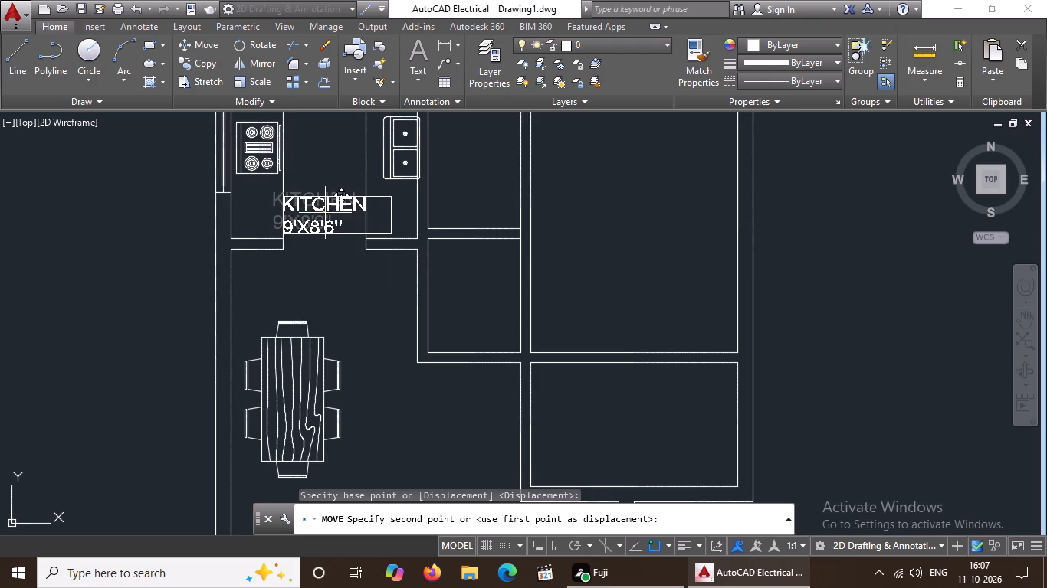
pyautogui.click(325, 213)
# Copy the kitchen label into the small room beside the kitchen and into the large room beyond it.
pyautogui.scroll(-3, 376, 215)
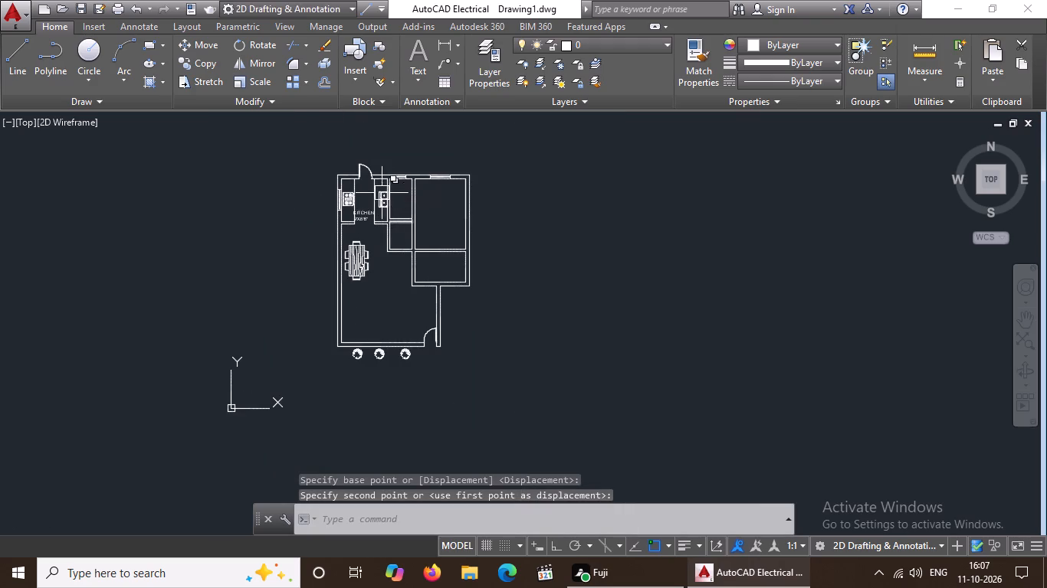
pyautogui.scroll(1, 371, 180)
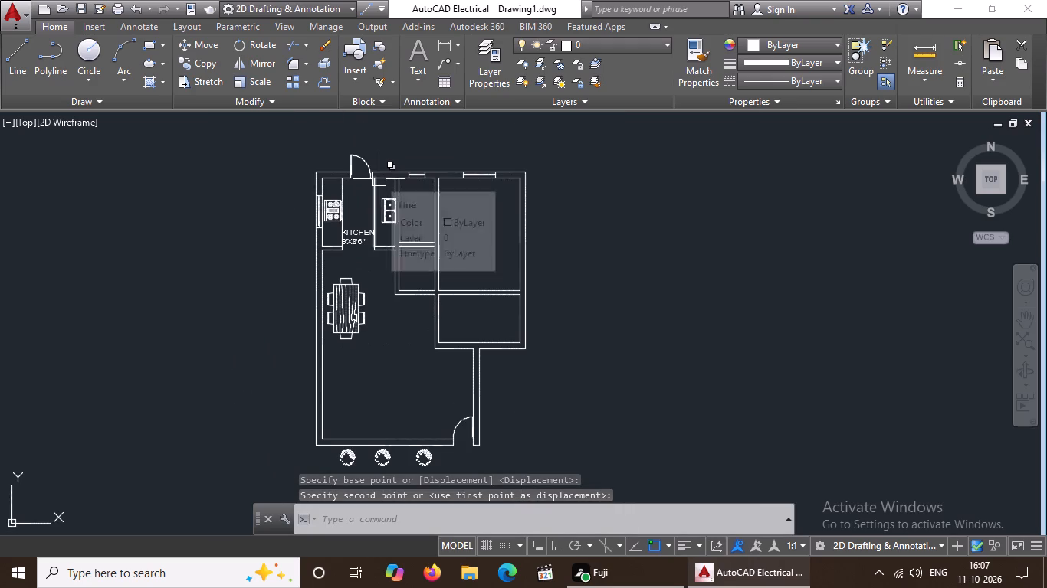
pyautogui.scroll(2, 421, 195)
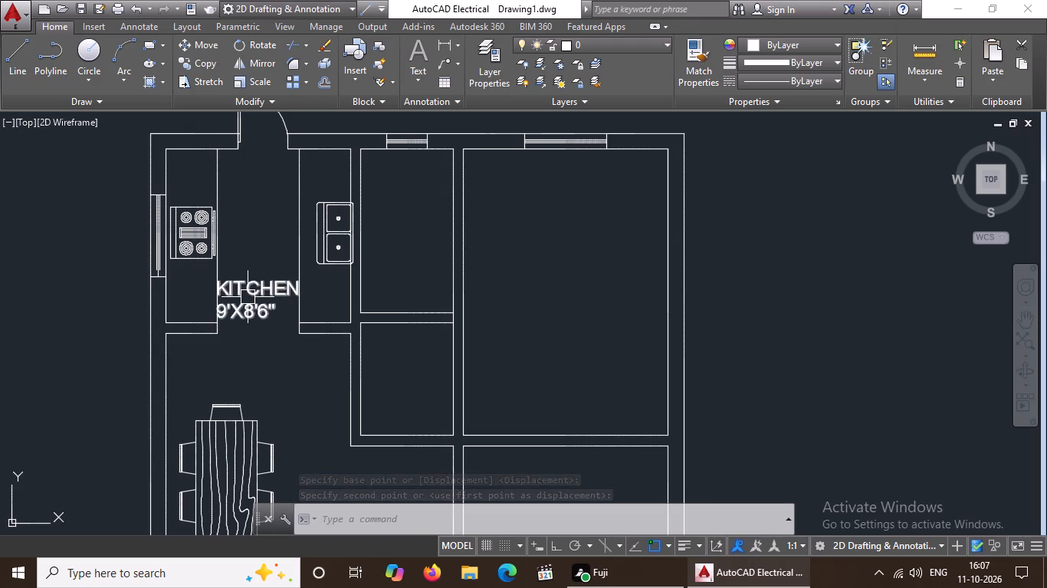
pyautogui.click(248, 297)
pyautogui.click(205, 62)
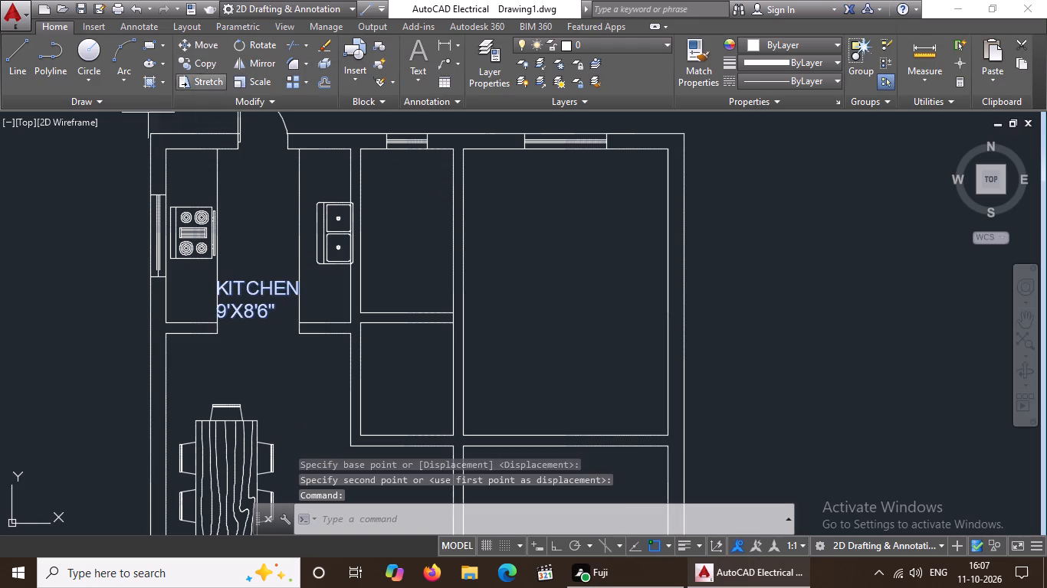
pyautogui.click(251, 293)
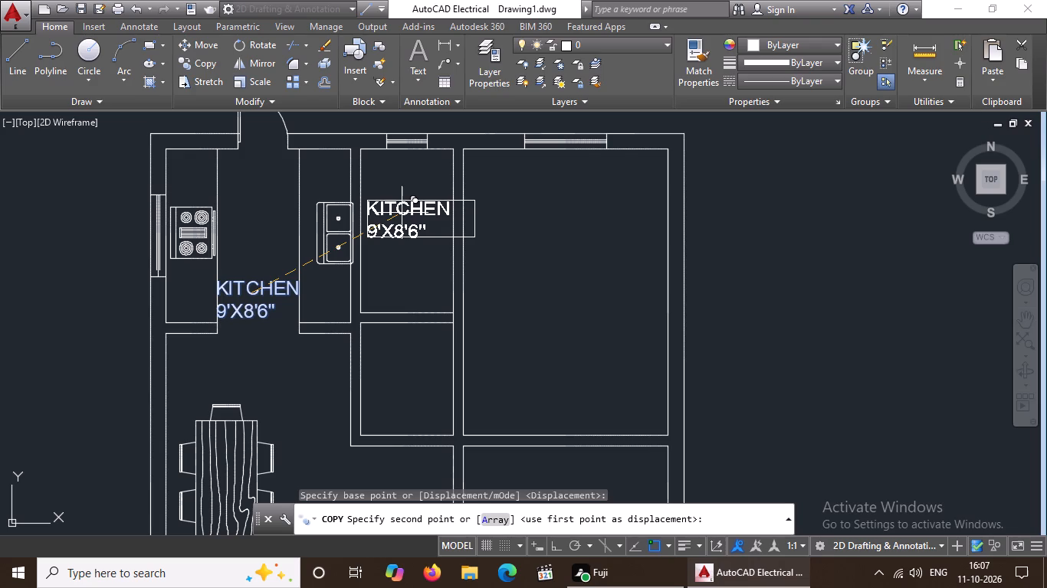
pyautogui.click(402, 212)
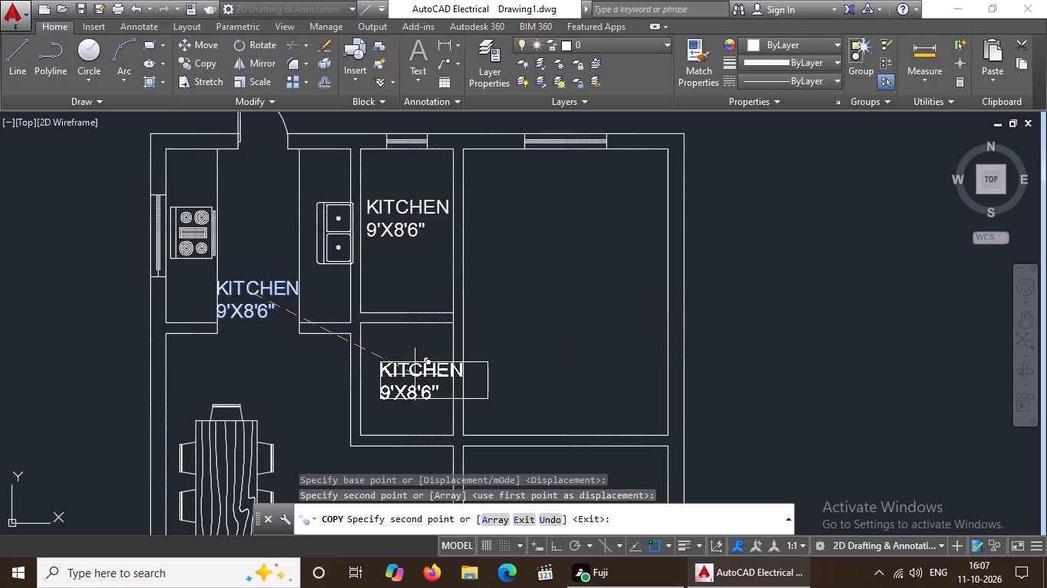
pyautogui.click(539, 351)
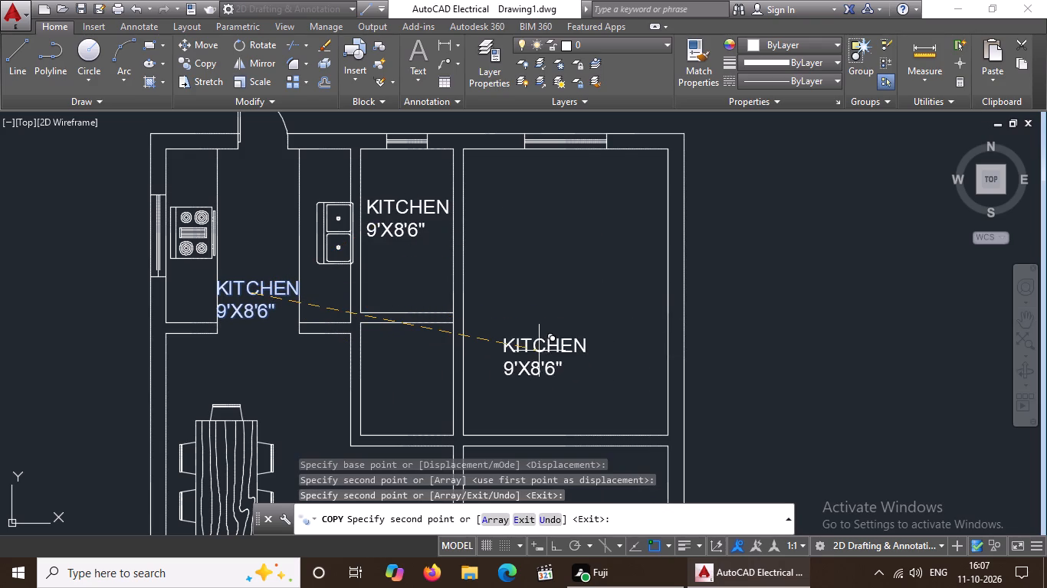
pyautogui.press('Escape')
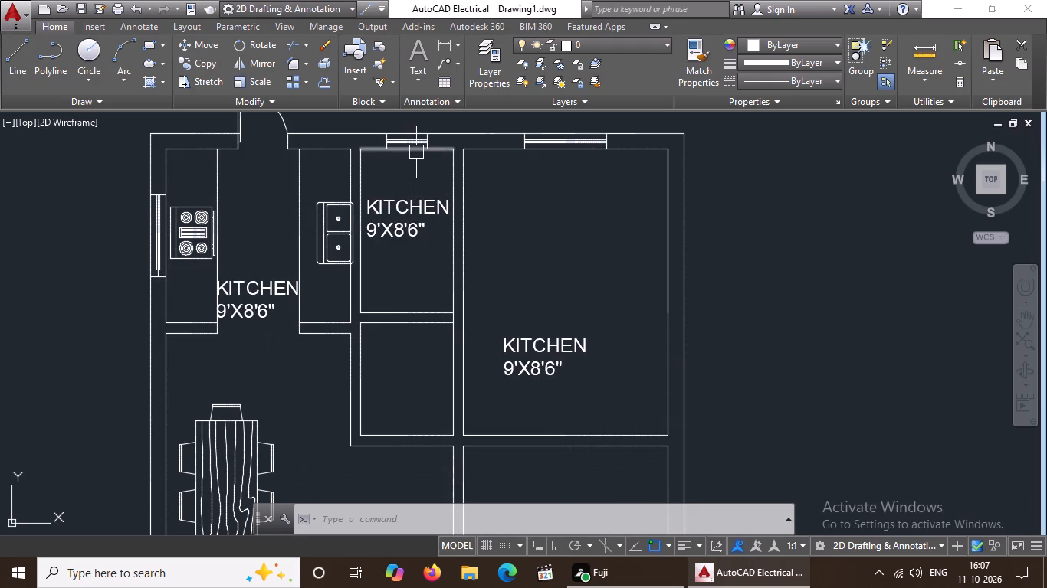
pyautogui.press('Escape')
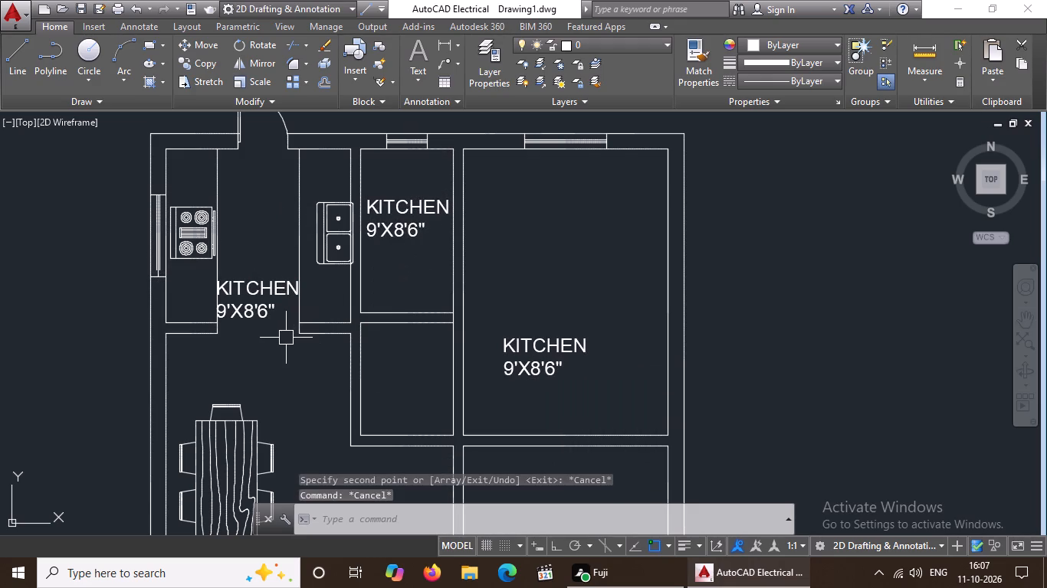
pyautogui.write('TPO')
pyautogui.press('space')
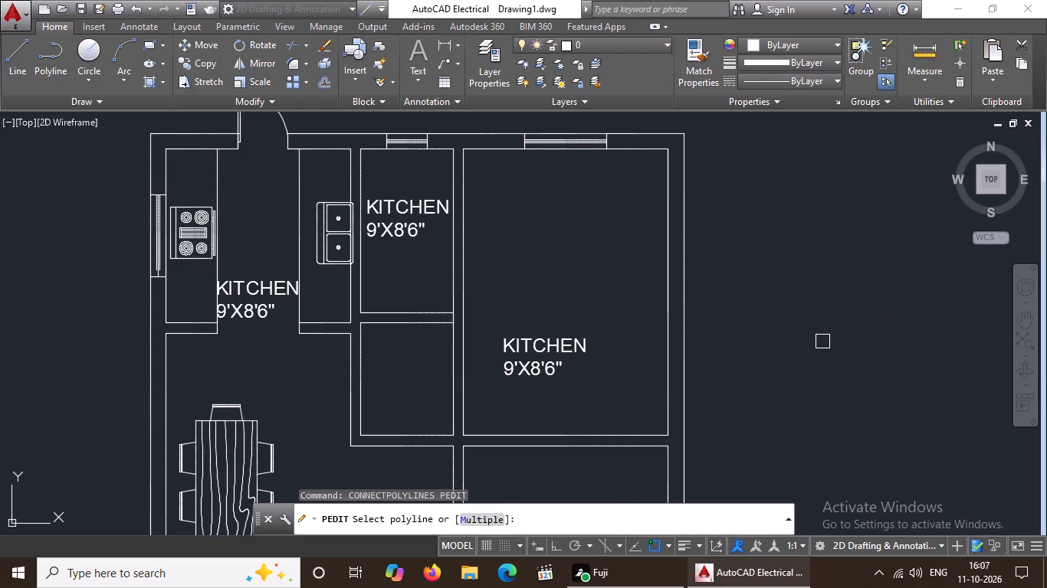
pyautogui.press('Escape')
# Insert a Door - Metric block from the tool palettes in the empty space east of the plan, and close the palettes.
pyautogui.press('t')
pyautogui.press('p')
pyautogui.press('space')
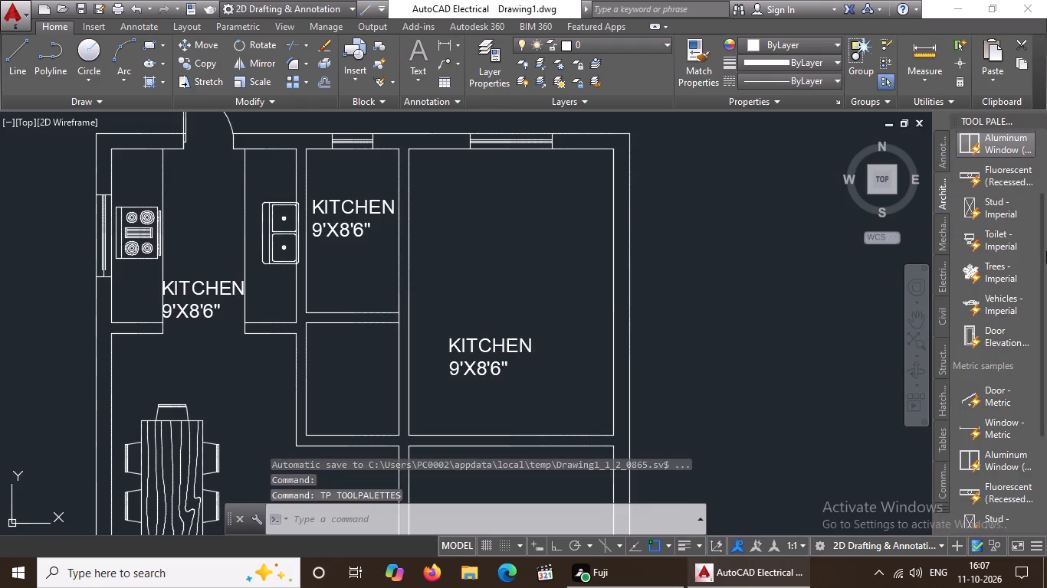
pyautogui.scroll(4, 973, 240)
pyautogui.click(993, 180)
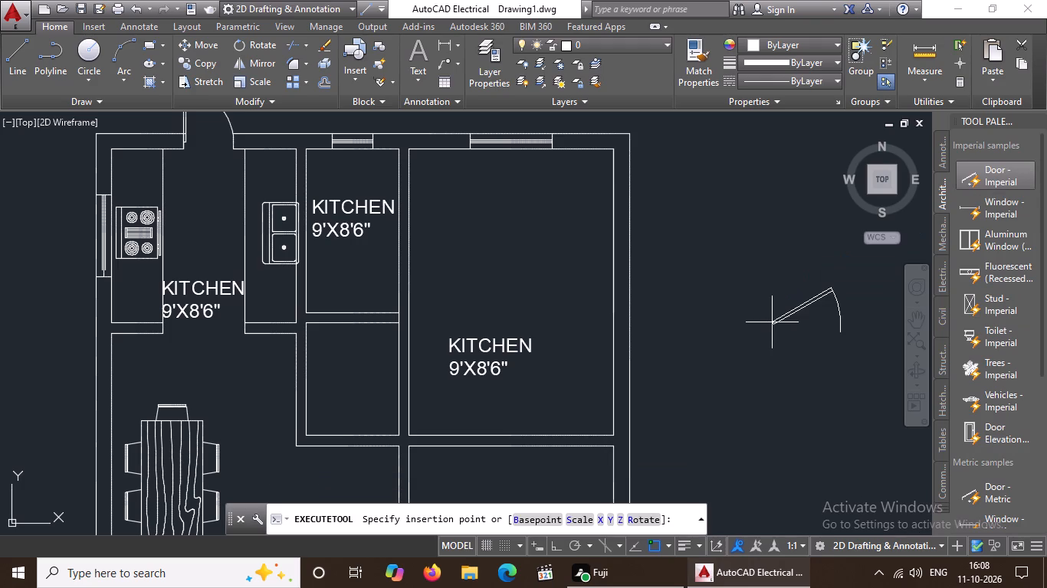
pyautogui.press('Escape')
pyautogui.click(1000, 485)
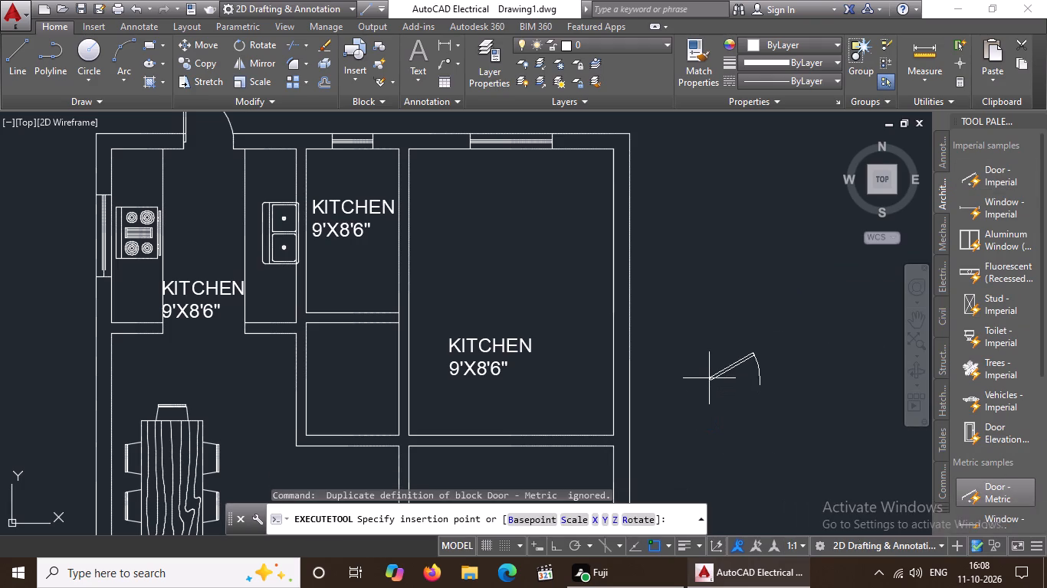
pyautogui.click(709, 378)
pyautogui.click(1040, 119)
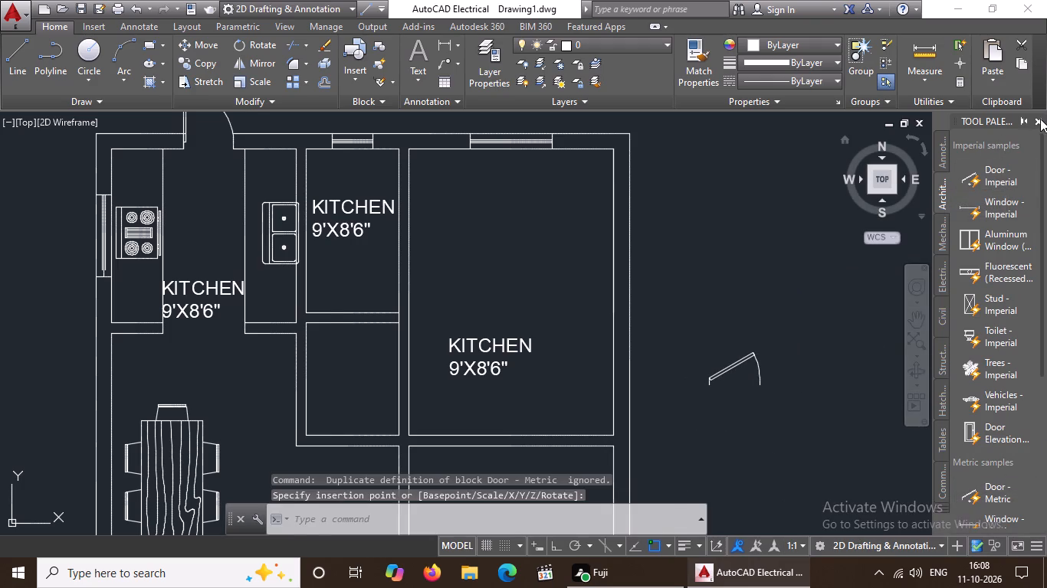
# Set the inserted door to Open 90º and flip it horizontally so its hinge is on the east side.
pyautogui.click(794, 367)
pyautogui.click(760, 351)
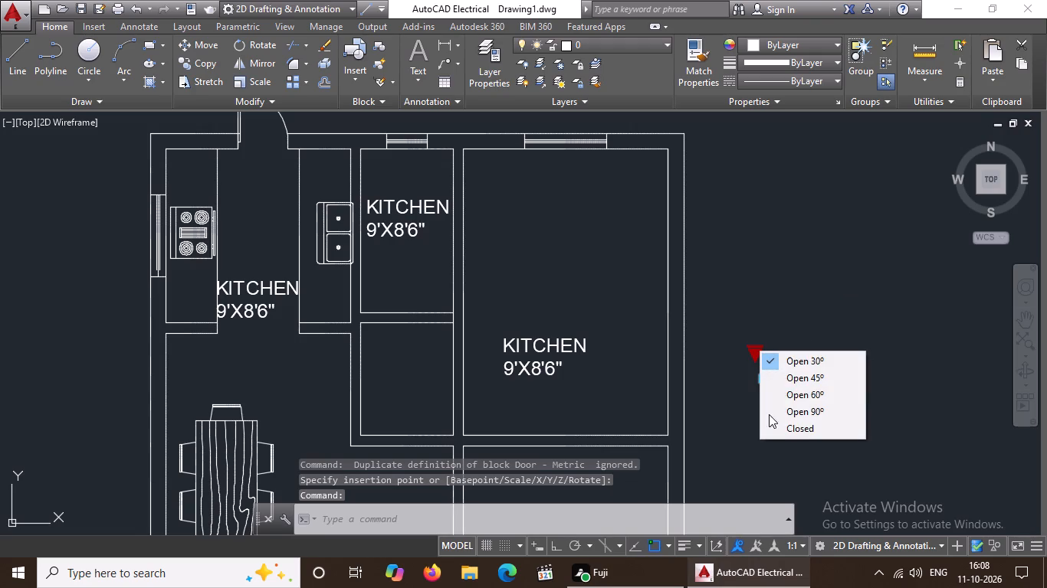
pyautogui.click(786, 406)
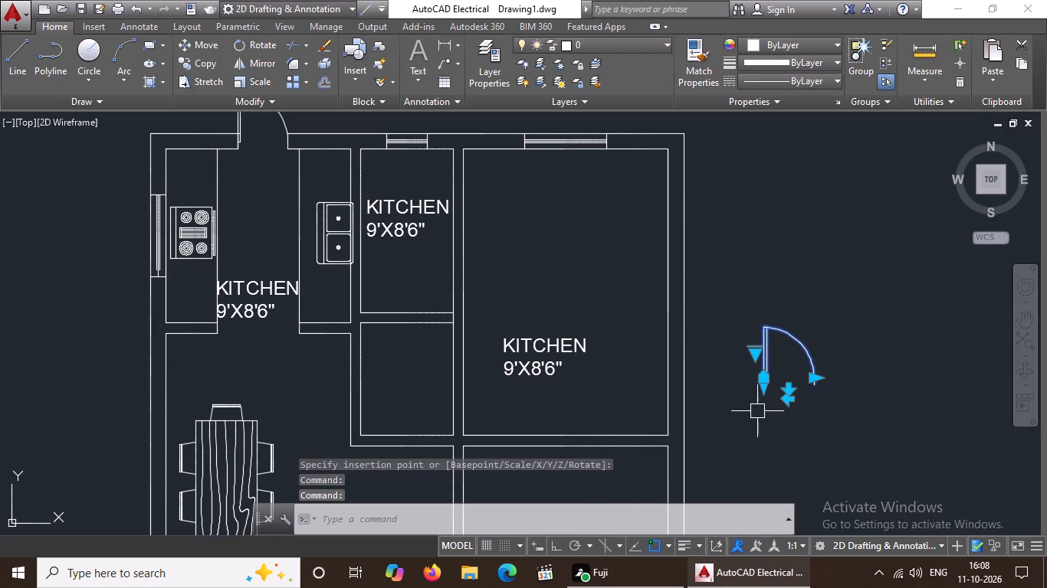
pyautogui.click(791, 387)
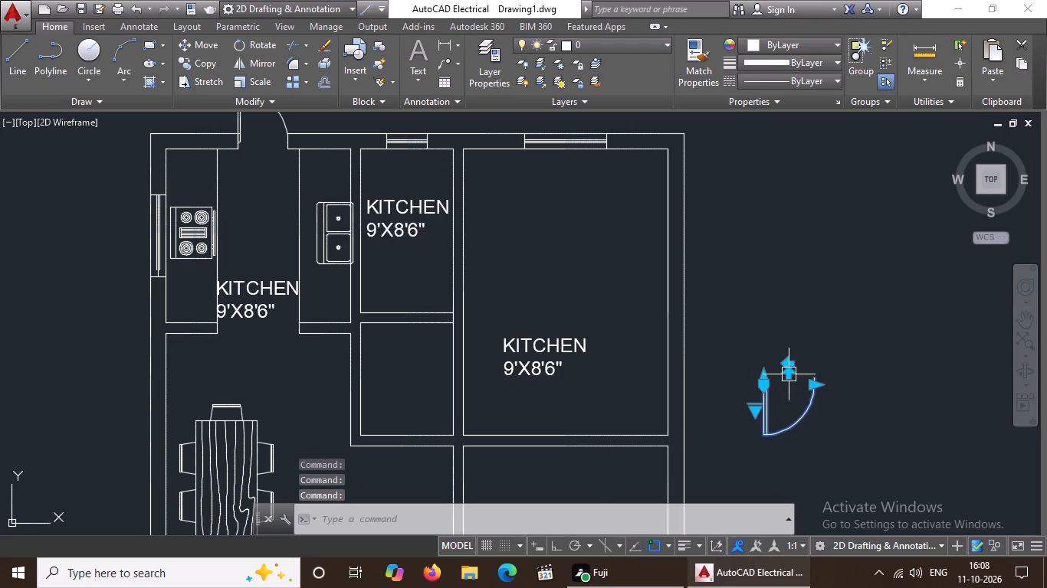
pyautogui.click(789, 371)
pyautogui.click(795, 407)
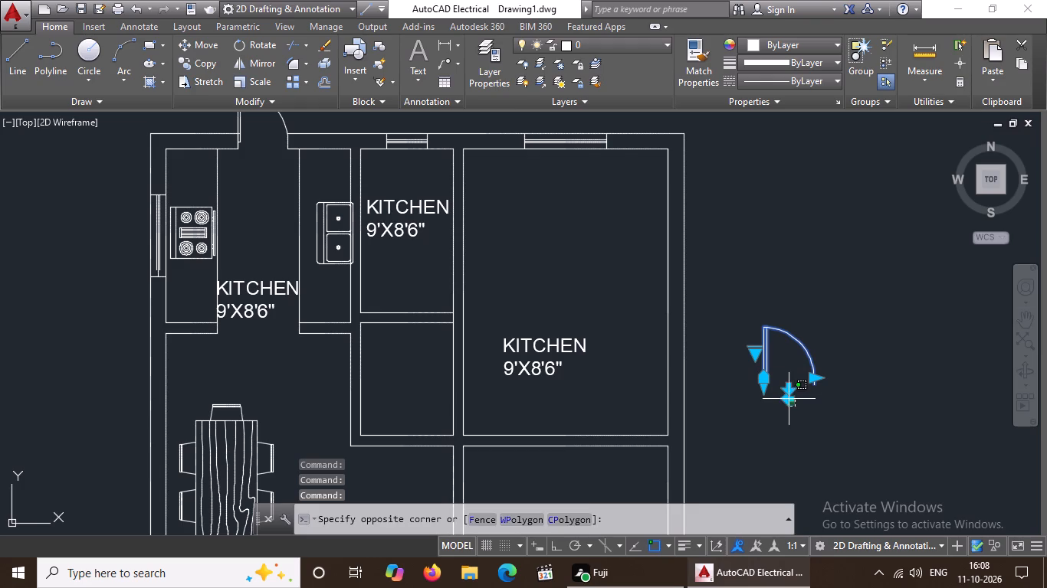
pyautogui.click(789, 400)
pyautogui.click(766, 379)
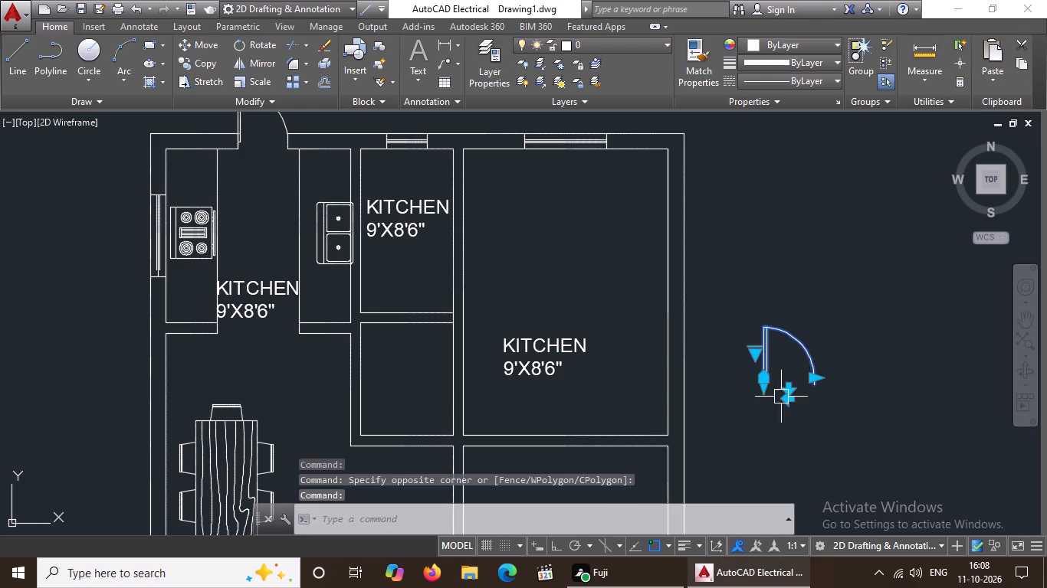
pyautogui.click(786, 400)
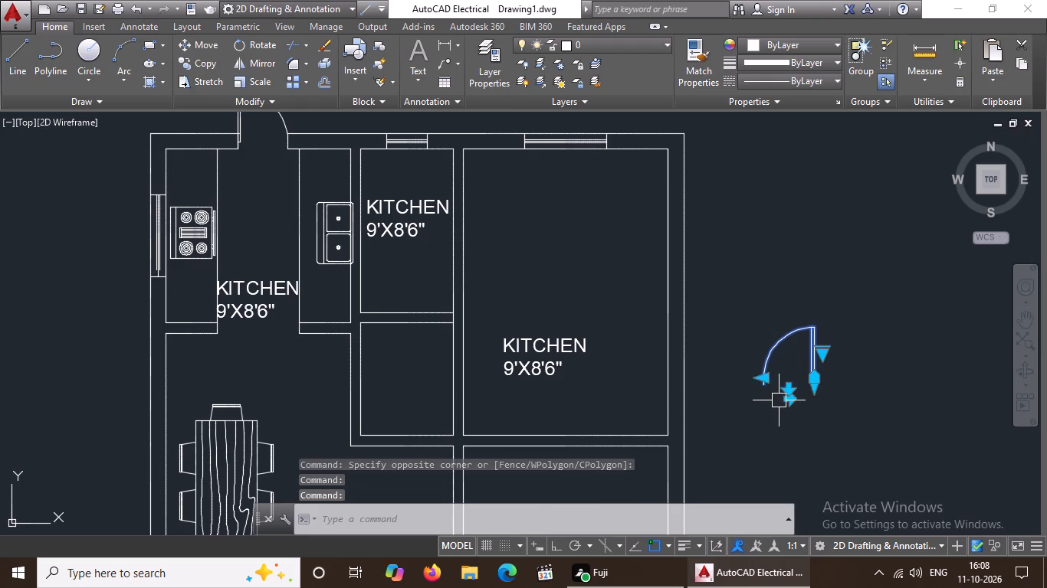
# Move the door by its hinge-side end to the east end of the wall below the small room beside the kitchen.
pyautogui.scroll(-2, 779, 400)
pyautogui.scroll(1, 801, 403)
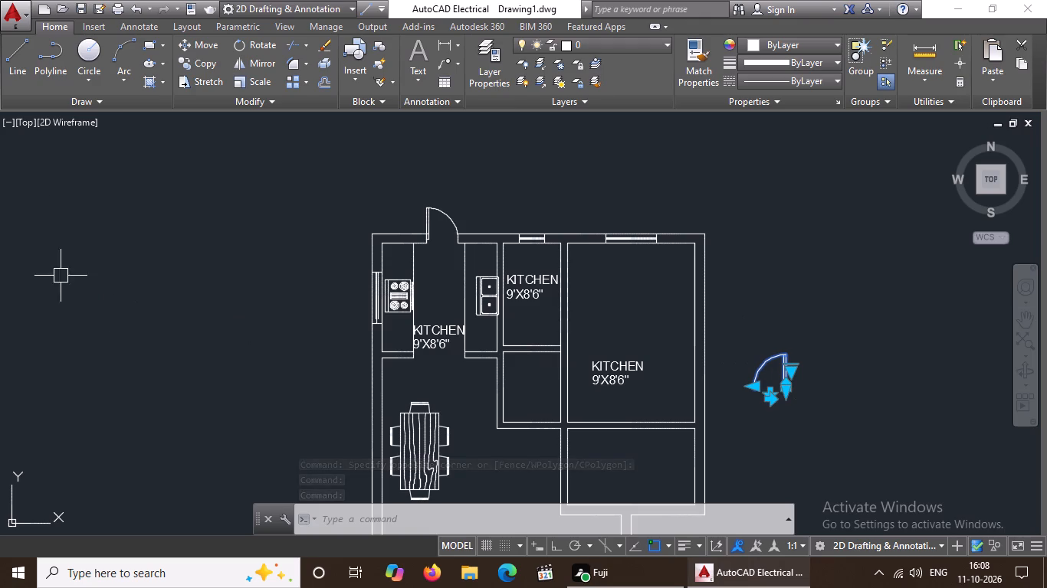
pyautogui.click(199, 43)
pyautogui.scroll(2, 809, 428)
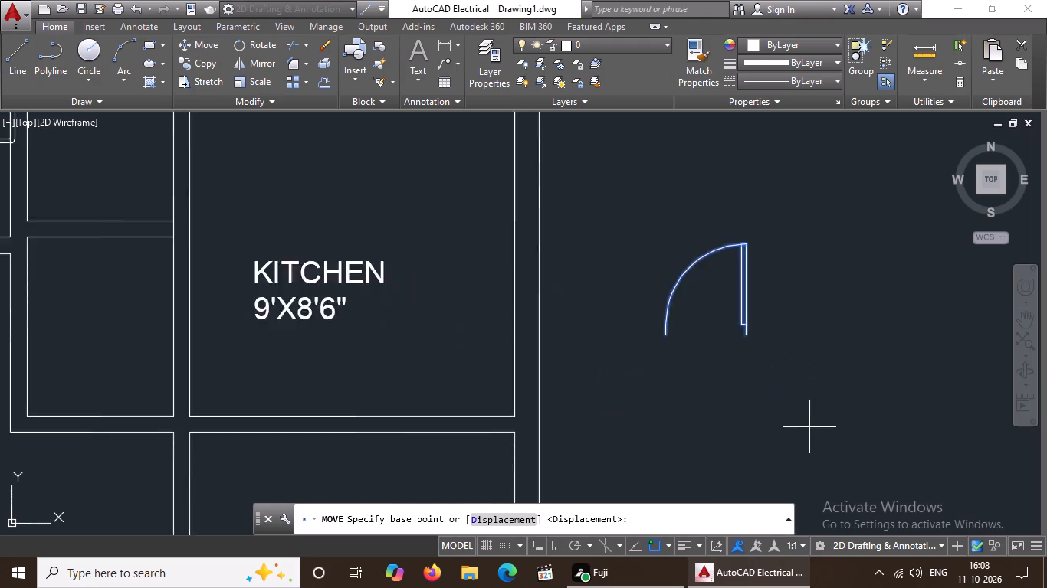
pyautogui.scroll(1, 809, 427)
pyautogui.click(713, 280)
pyautogui.scroll(-4, 290, 279)
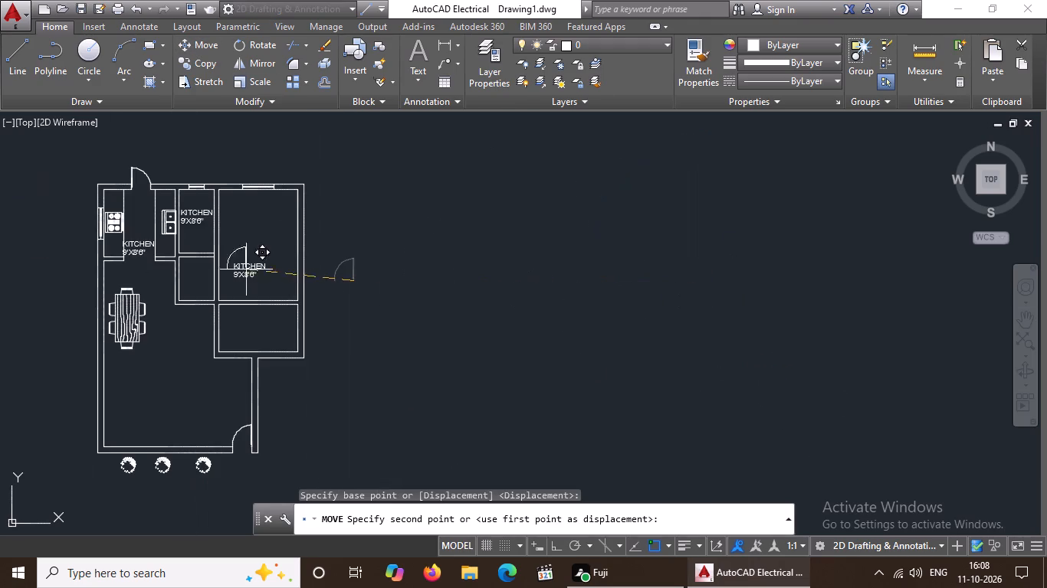
pyautogui.scroll(3, 188, 248)
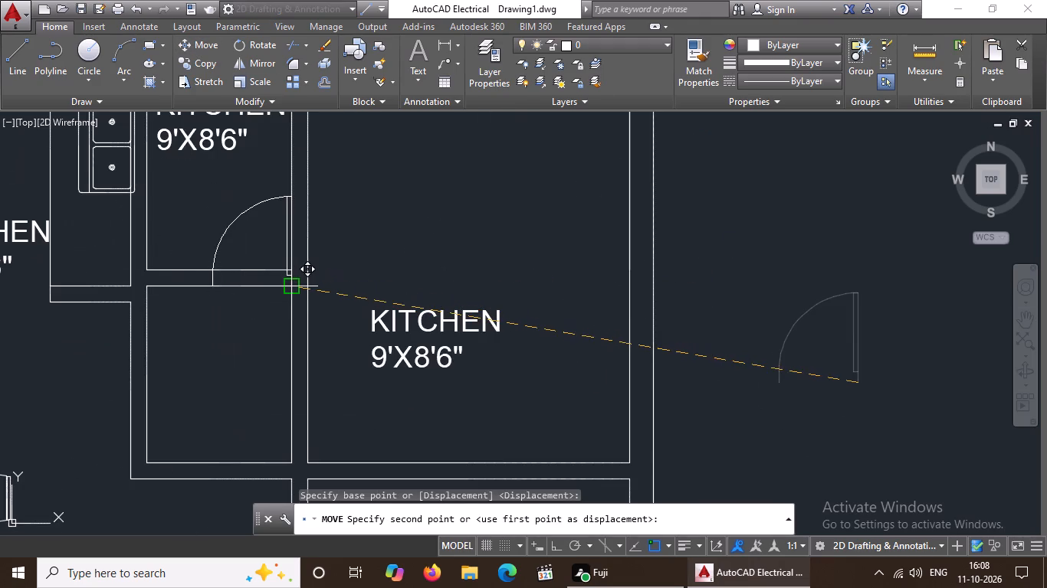
pyautogui.click(290, 283)
# Trim both wall lines across the new door opening below the small room beside the kitchen.
pyautogui.scroll(-3, 296, 279)
pyautogui.scroll(3, 269, 253)
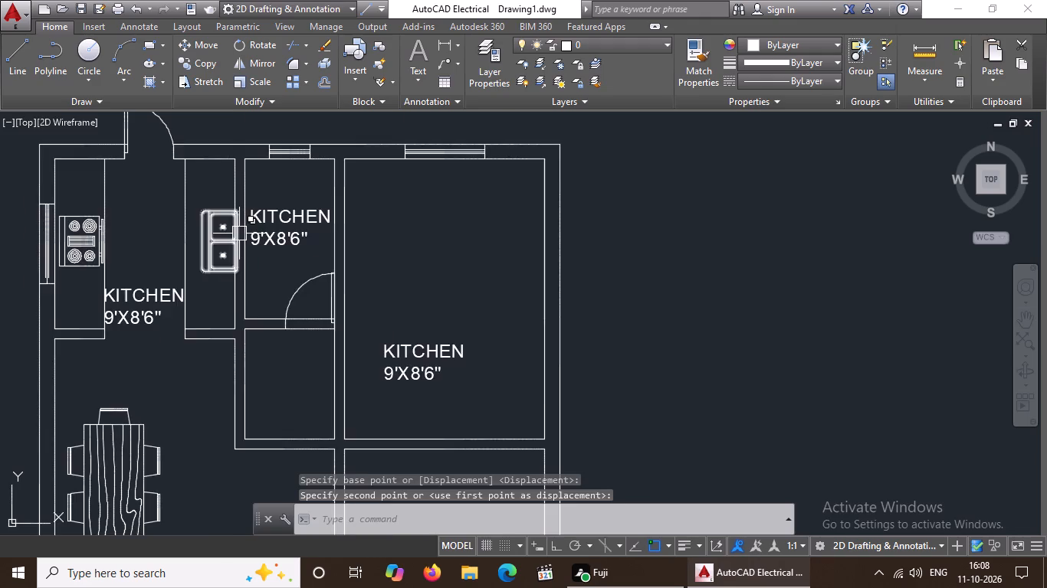
pyautogui.moveTo(240, 234); pyautogui.dragTo(369, 306, button='middle')
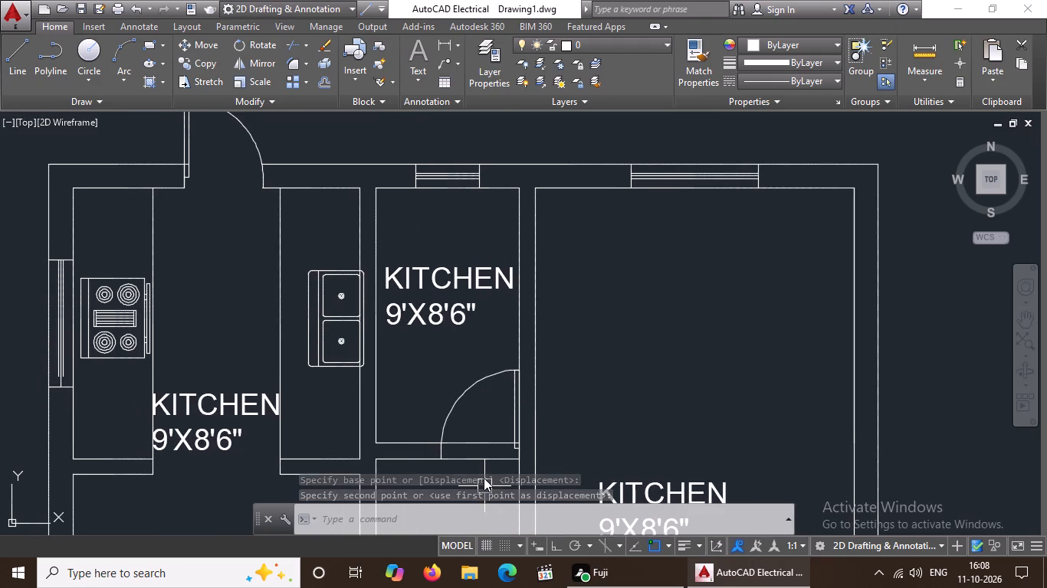
pyautogui.scroll(1, 484, 477)
pyautogui.moveTo(484, 477); pyautogui.dragTo(484, 401, button='middle')
pyautogui.scroll(-2, 469, 434)
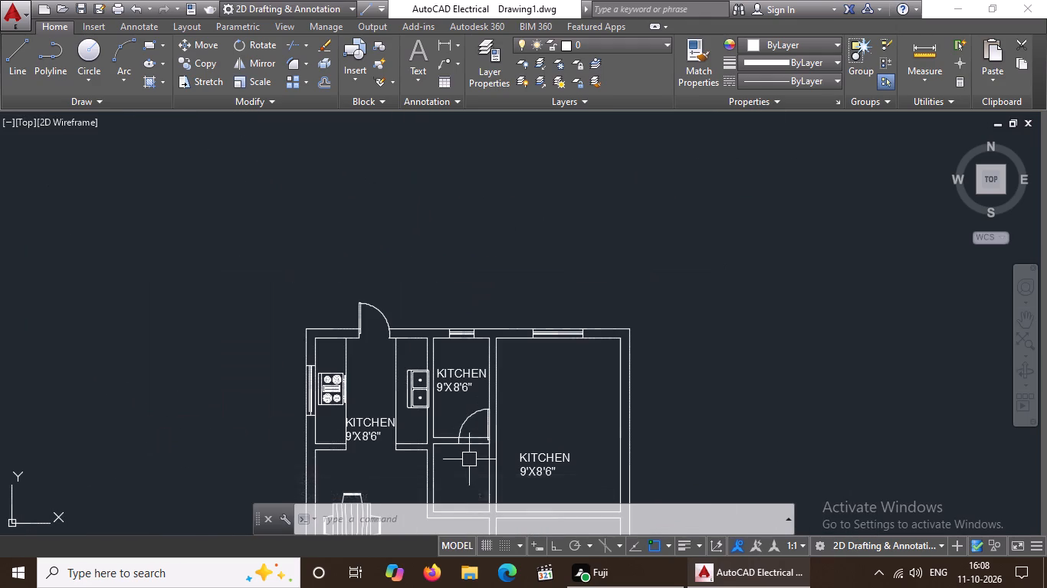
pyautogui.scroll(2, 470, 458)
pyautogui.press('Escape')
pyautogui.write('TR')
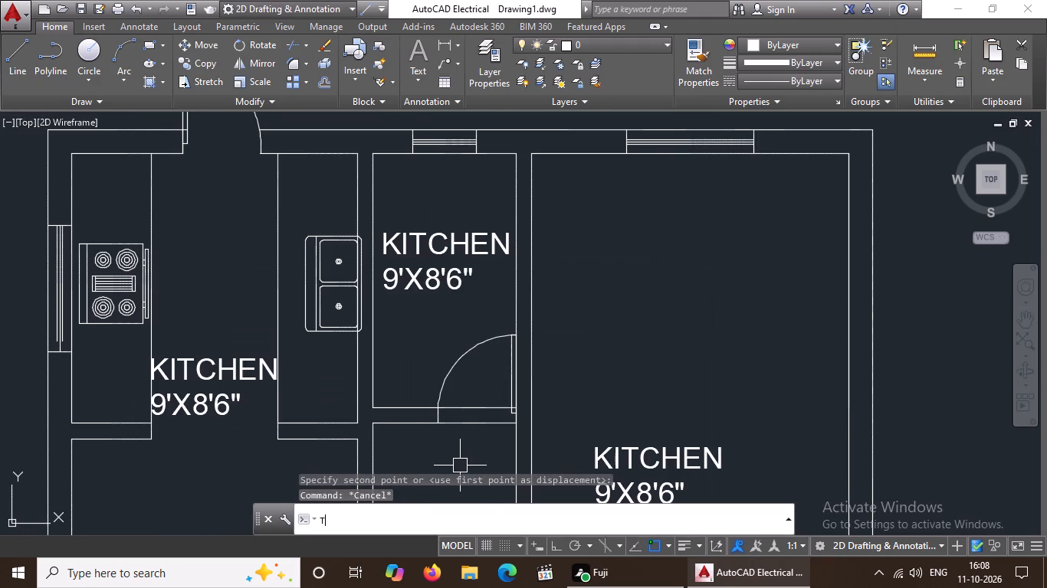
pyautogui.press('space')
pyautogui.press('space')
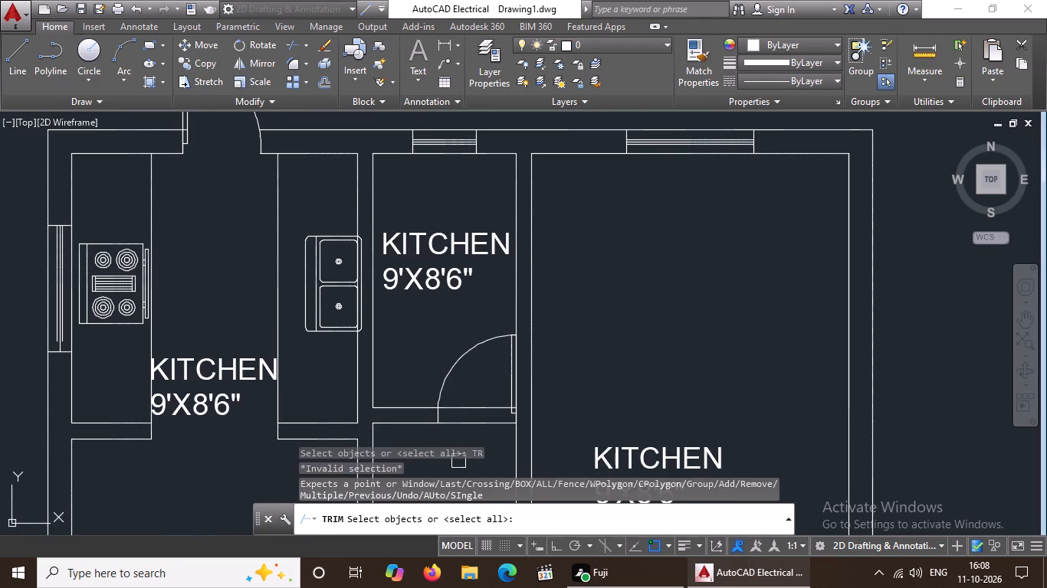
pyautogui.press('Escape')
pyautogui.write('TR')
pyautogui.press('space')
pyautogui.press('space')
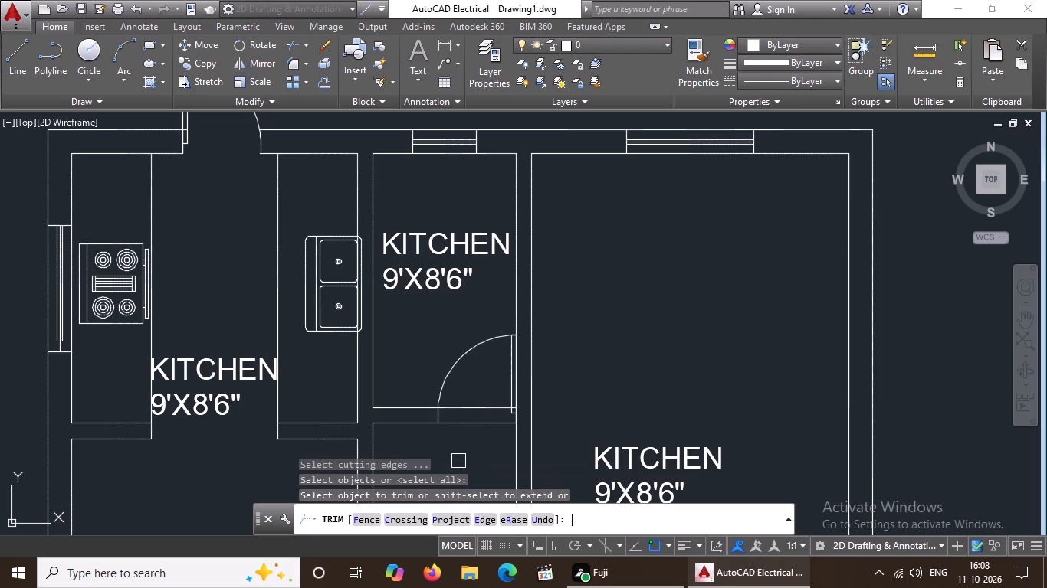
pyautogui.click(468, 427)
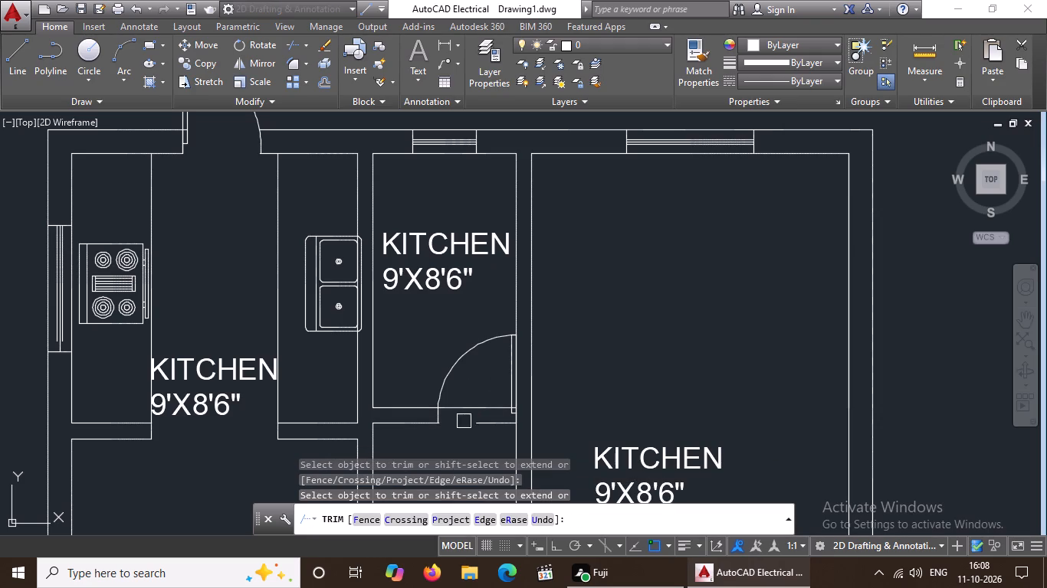
pyautogui.click(454, 411)
pyautogui.scroll(2, 508, 413)
pyautogui.click(501, 402)
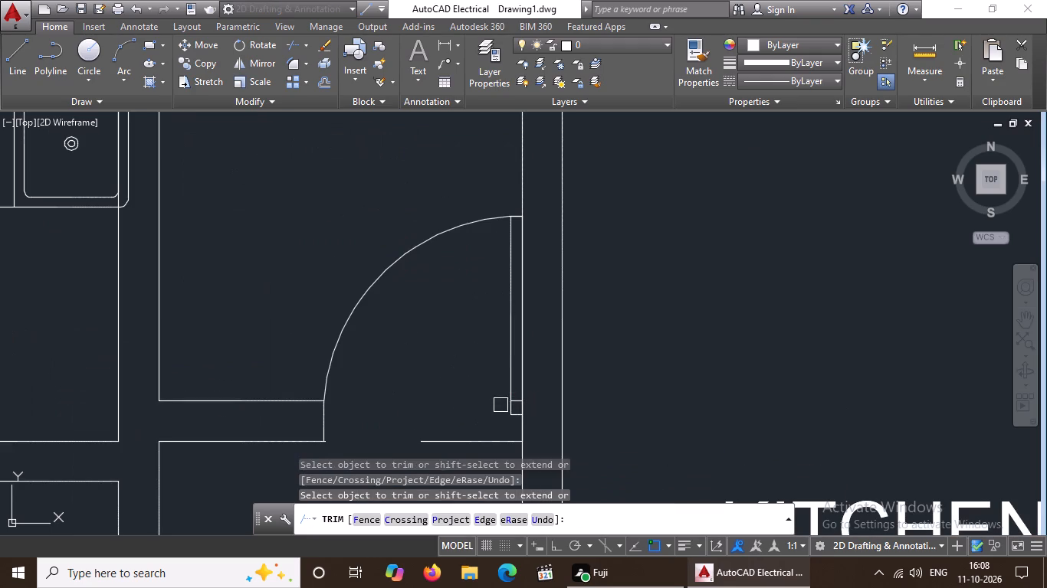
pyautogui.scroll(-2, 512, 429)
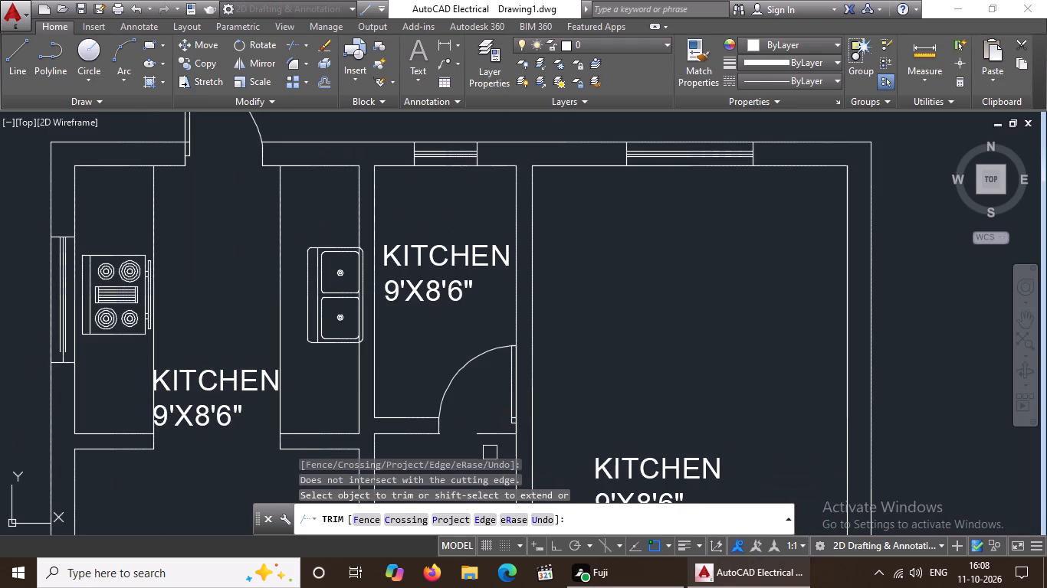
pyautogui.press('Escape')
# Delete the leftover wall line segment at the hinge side of the door opening.
pyautogui.click(494, 433)
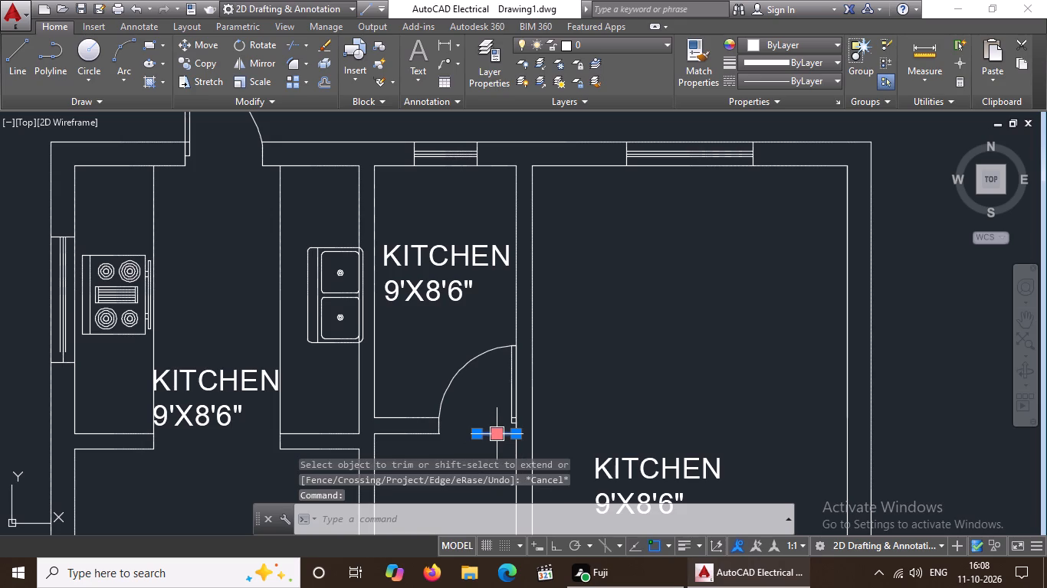
pyautogui.press('Delete')
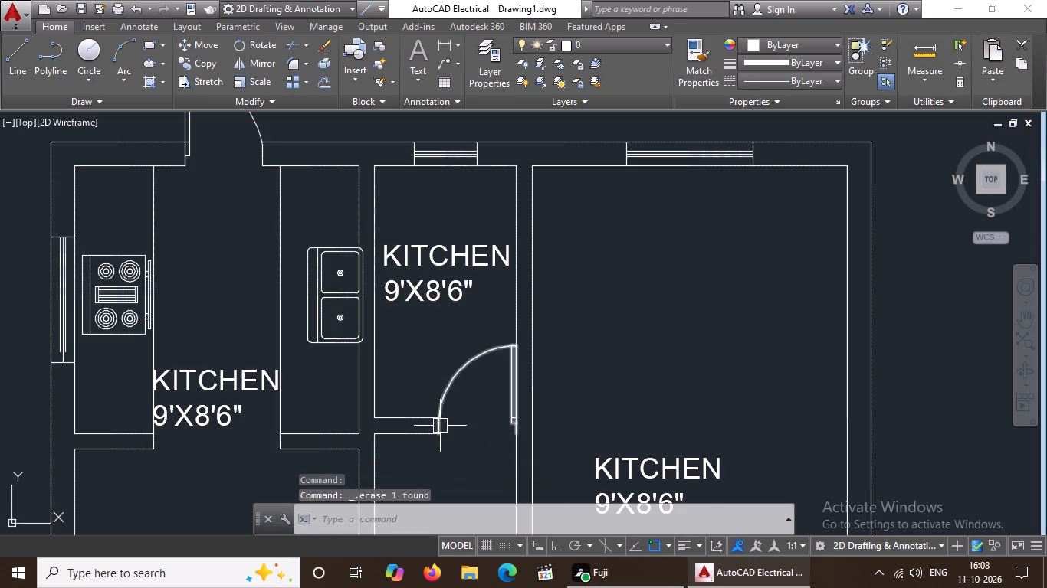
# Change the label in the small room beside the kitchen to TOILET with 4'6"X8' on the second line.
pyautogui.scroll(-2, 441, 423)
pyautogui.doubleClick(439, 361)
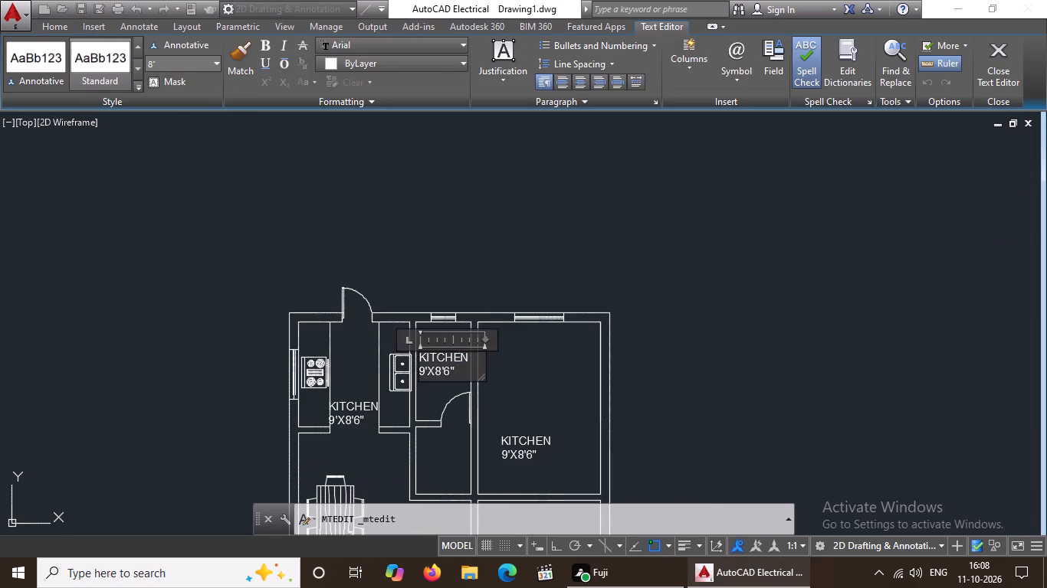
pyautogui.click(463, 368)
pyautogui.press('BackSpace')
pyautogui.press('BackSpace')
pyautogui.press('BackSpace')
pyautogui.press('BackSpace')
pyautogui.press('BackSpace')
pyautogui.press('BackSpace')
pyautogui.press('BackSpace')
pyautogui.press('BackSpace')
pyautogui.press('BackSpace')
pyautogui.press('BackSpace')
pyautogui.press('BackSpace')
pyautogui.press('BackSpace')
pyautogui.press('BackSpace')
pyautogui.press('BackSpace')
pyautogui.press('BackSpace')
pyautogui.press('BackSpace')
pyautogui.press('BackSpace')
pyautogui.press('BackSpace')
pyautogui.press('BackSpace')
pyautogui.press('BackSpace')
pyautogui.press('BackSpace')
pyautogui.press('BackSpace')
pyautogui.press('BackSpace')
pyautogui.press('BackSpace')
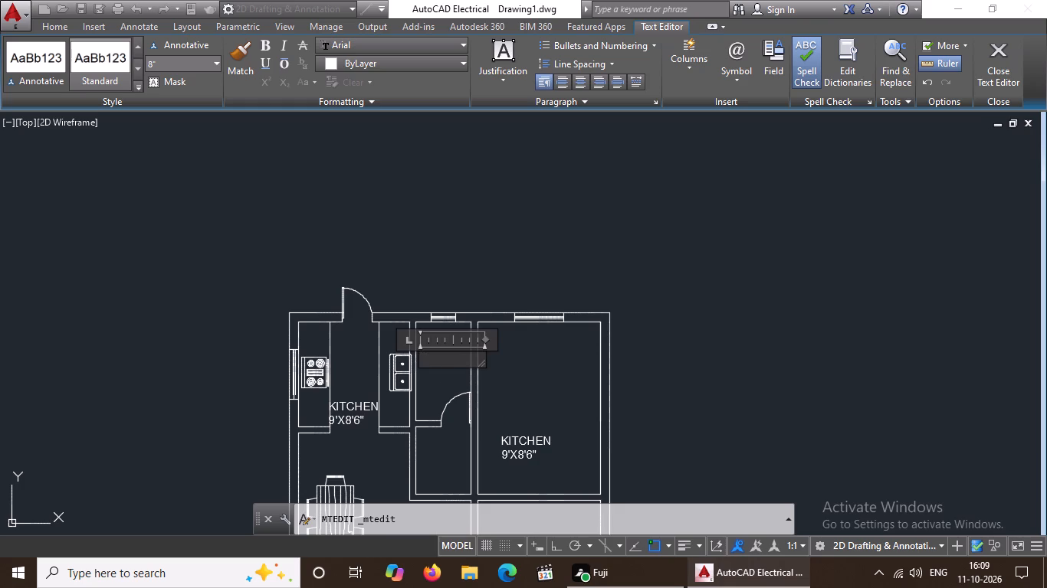
pyautogui.write('TOILET')
pyautogui.press('Return')
pyautogui.write('4\'6"')
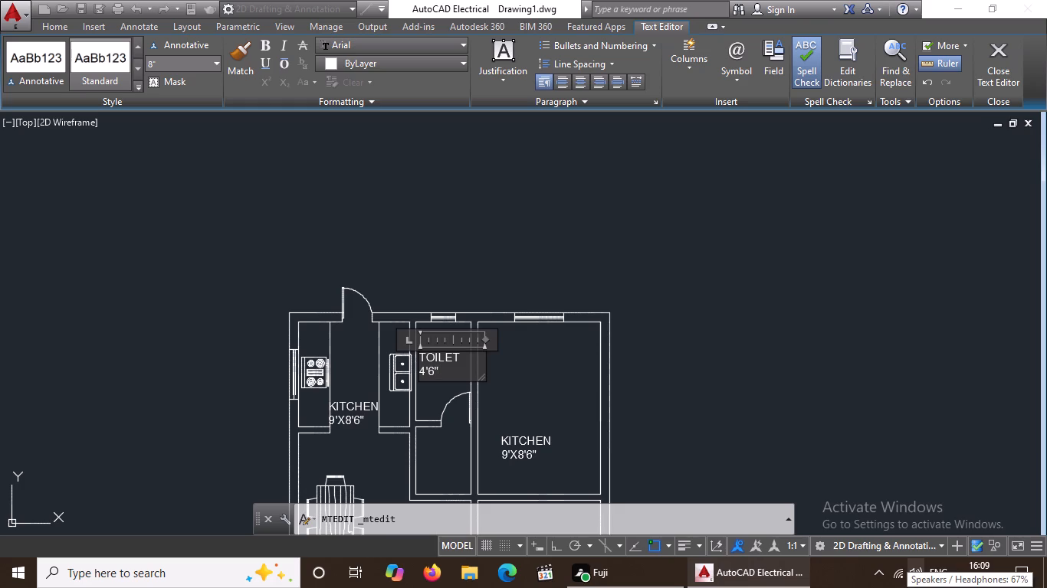
pyautogui.press('x')
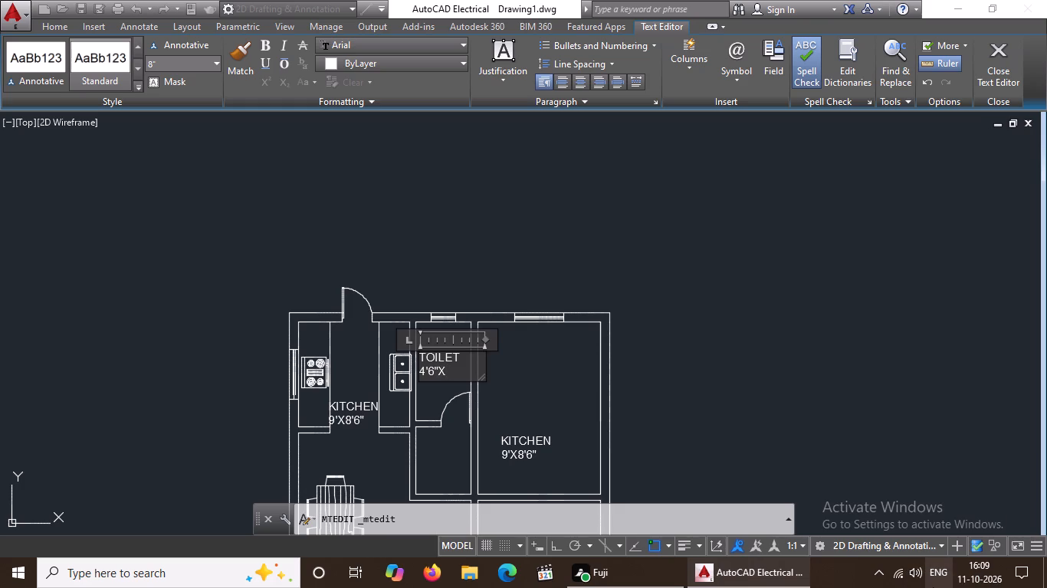
pyautogui.press('8')
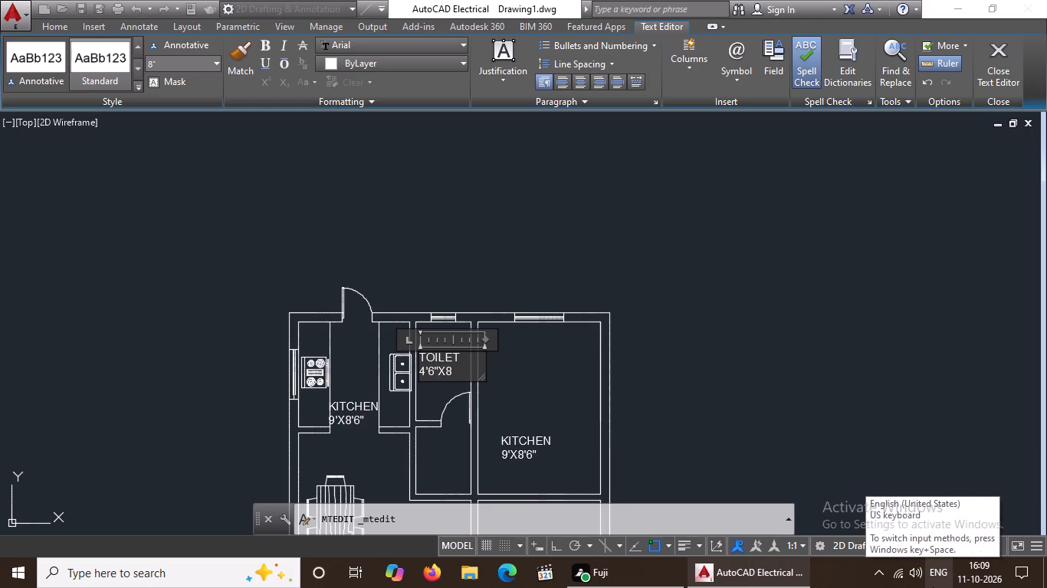
pyautogui.press("'")
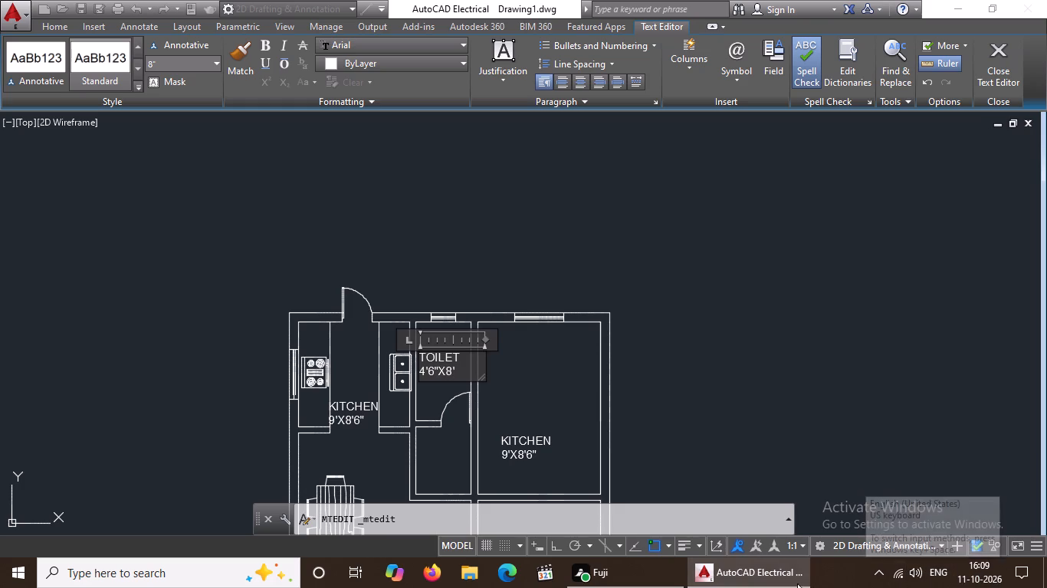
pyautogui.click(491, 379)
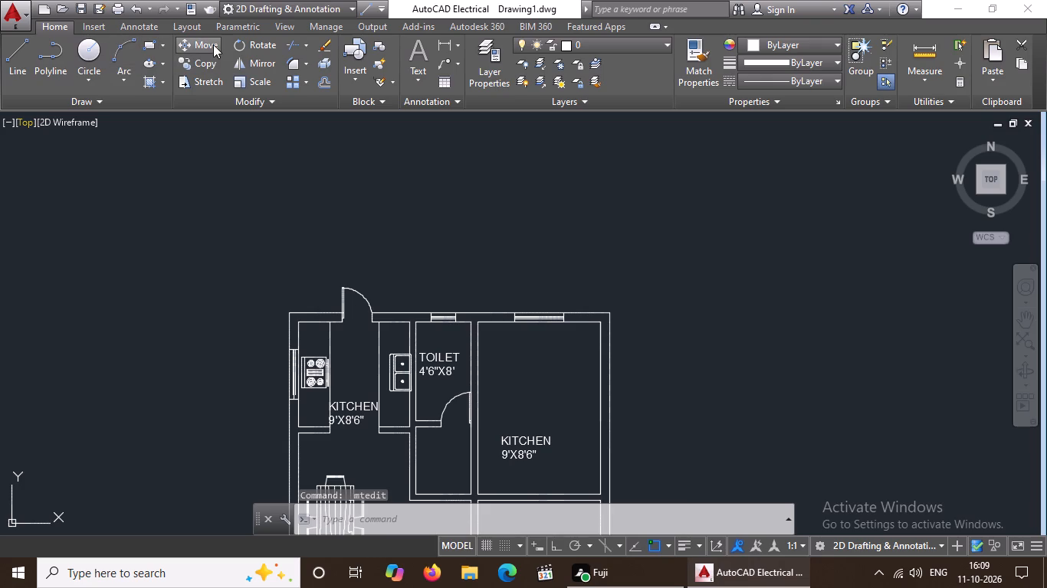
# Move the TOILET label slightly down and east to sit between the window and the door swing.
pyautogui.click(433, 367)
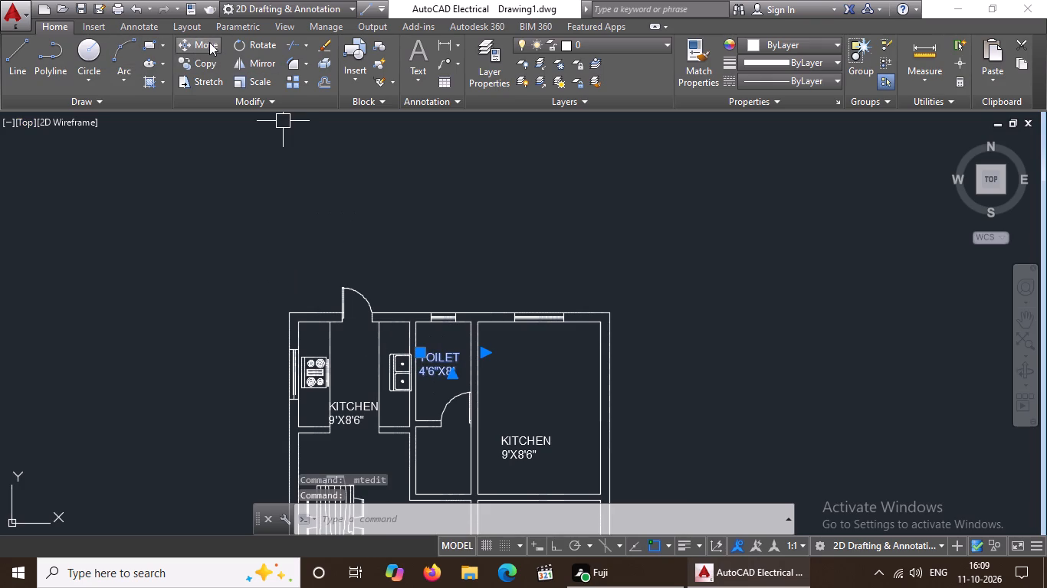
pyautogui.click(209, 42)
pyautogui.click(439, 364)
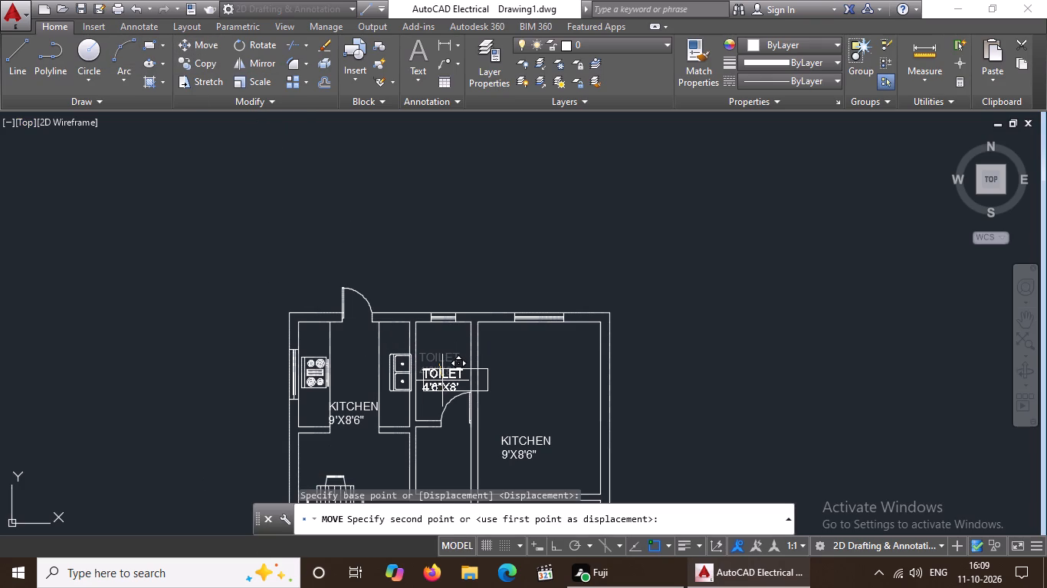
pyautogui.click(443, 383)
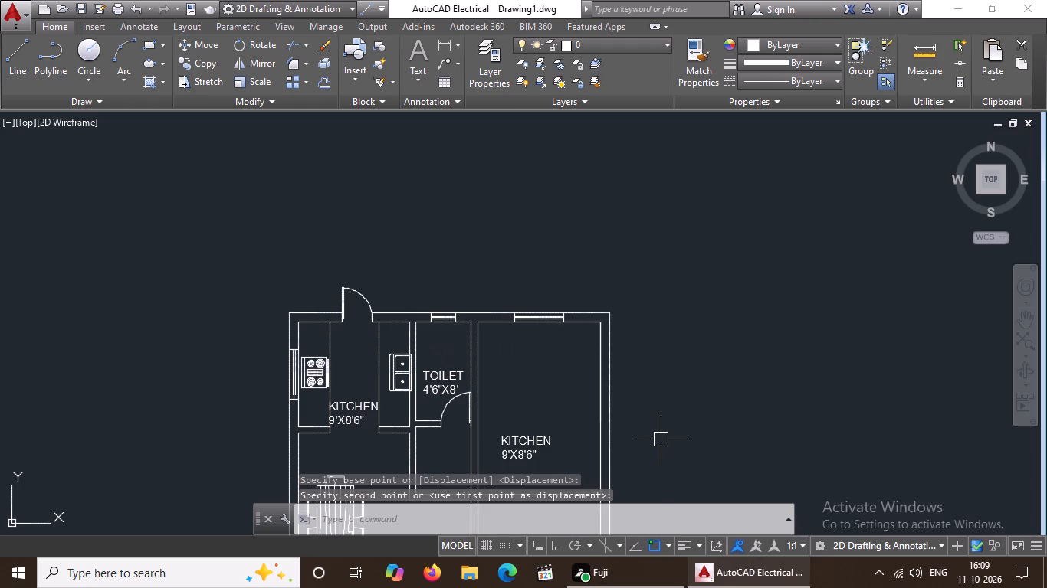
pyautogui.press('Escape')
# Insert the Toilet - top block from DesignCenter's House Designer.dwg at scale 1 in the empty space east of the plan.
pyautogui.press('d')
pyautogui.press('c')
pyautogui.press('space')
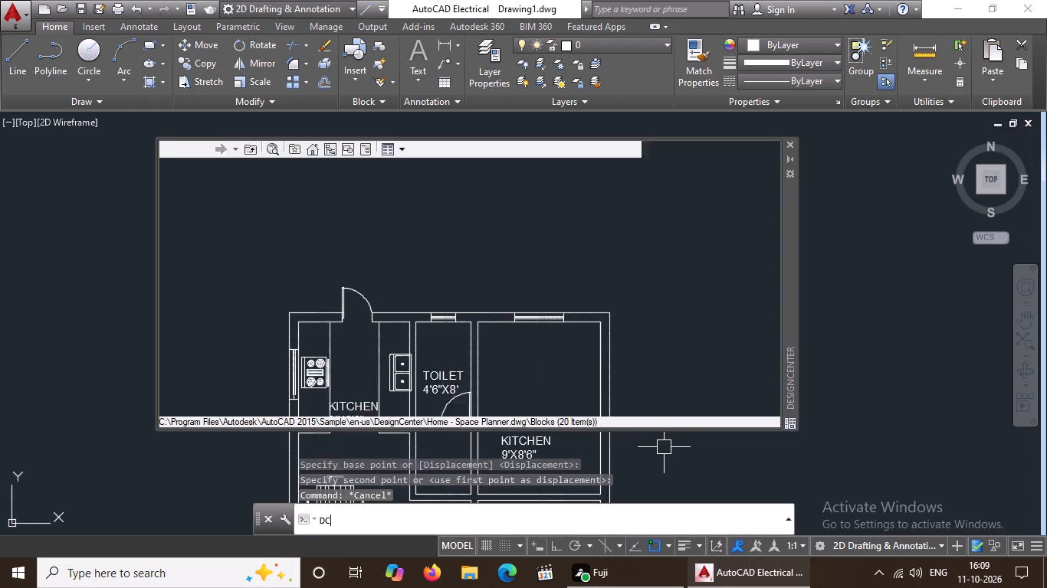
pyautogui.press('space')
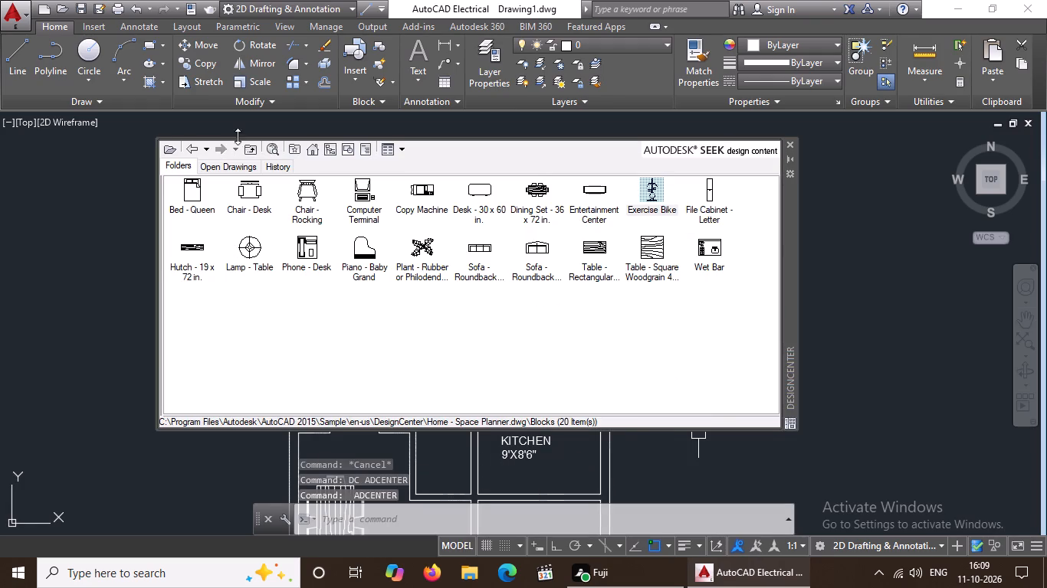
pyautogui.click(311, 153)
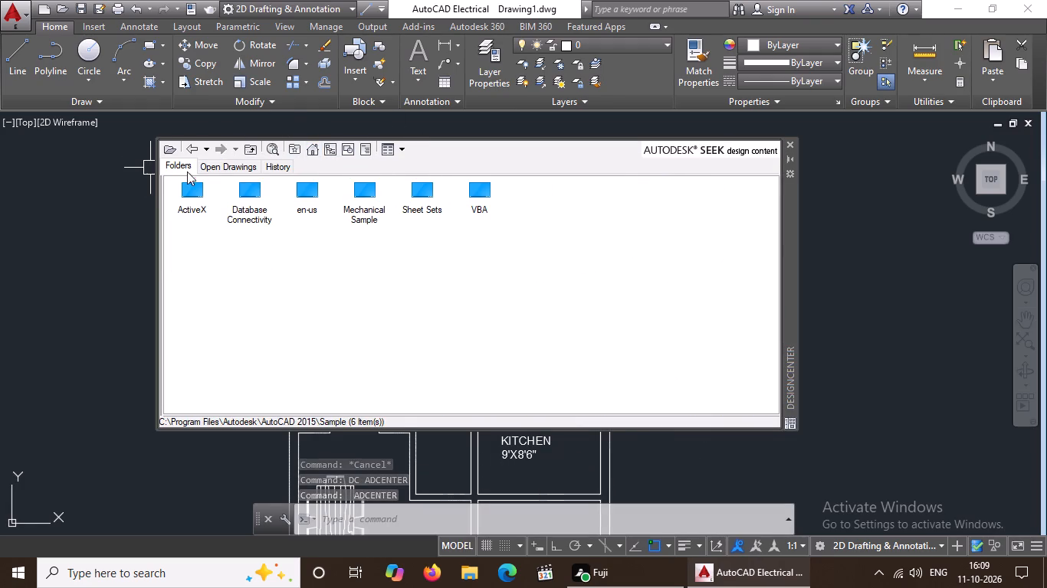
pyautogui.doubleClick(304, 201)
pyautogui.doubleClick(186, 212)
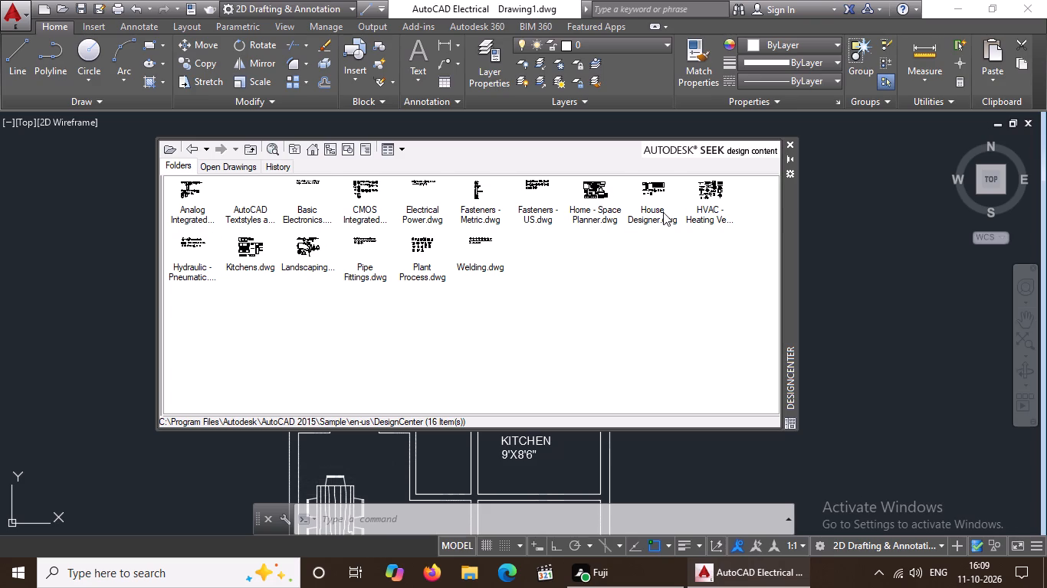
pyautogui.doubleClick(663, 212)
pyautogui.doubleClick(192, 193)
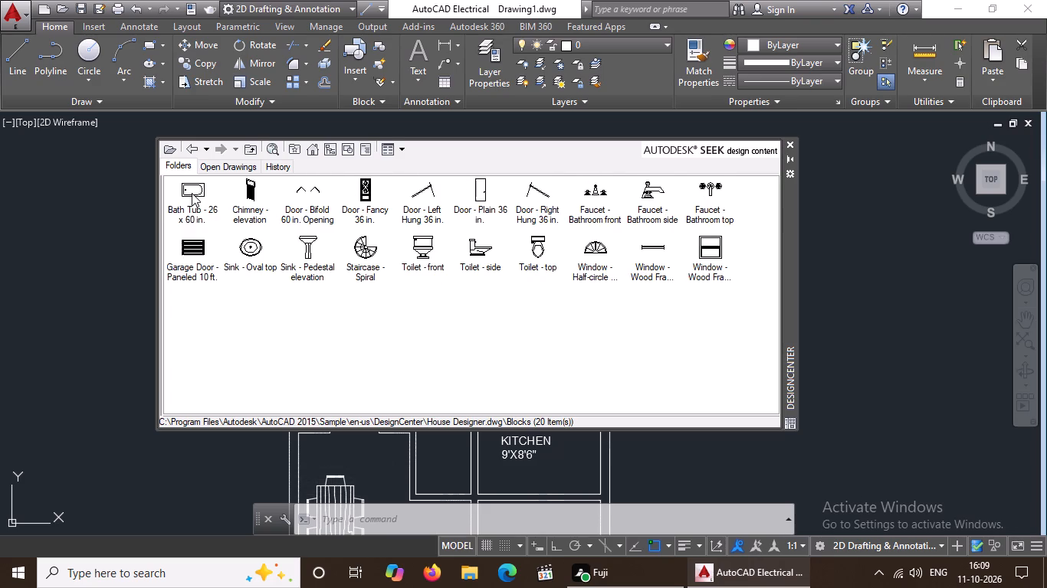
pyautogui.click(543, 249)
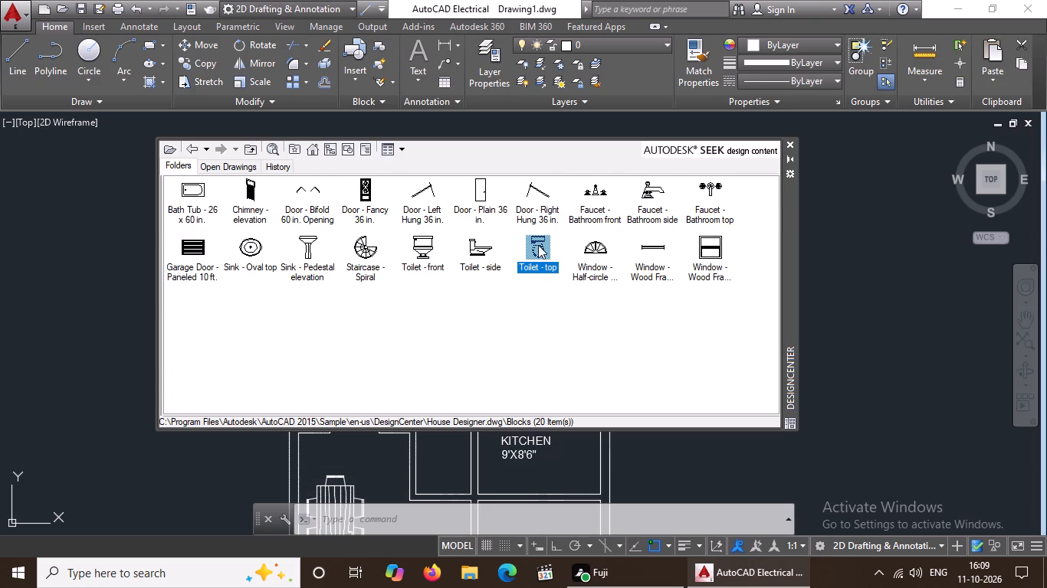
pyautogui.doubleClick(538, 245)
pyautogui.click(551, 376)
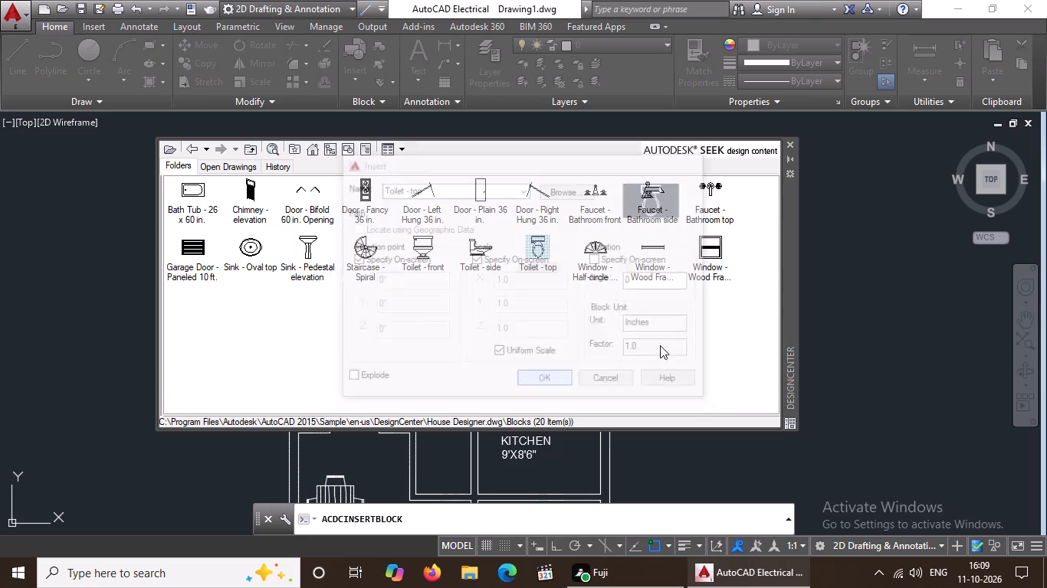
pyautogui.click(868, 312)
pyautogui.press('Return')
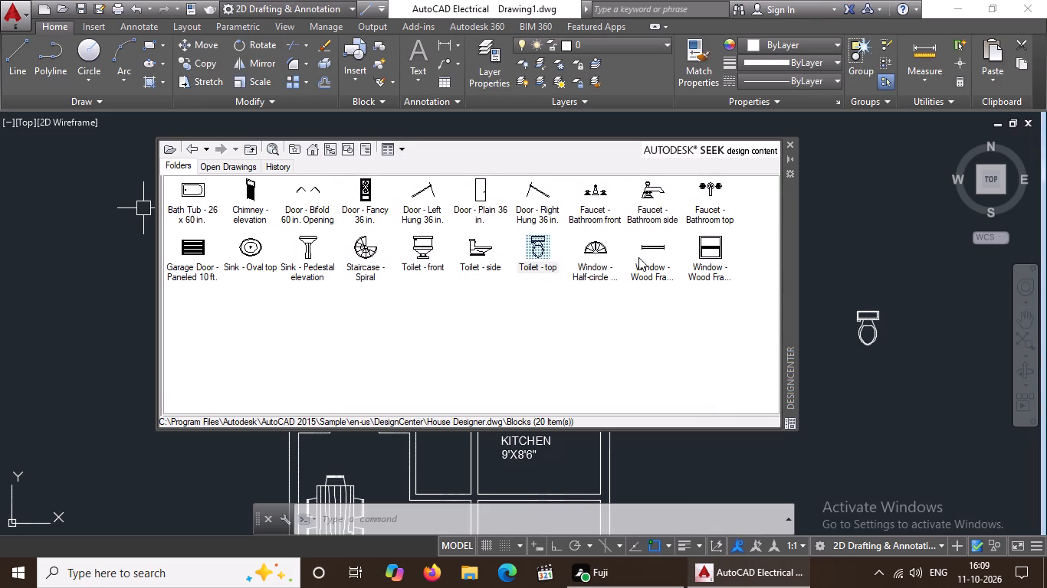
# Insert the Sink - Oval top block at scale 1 just below the inserted toilet, and close DesignCenter.
pyautogui.click(254, 270)
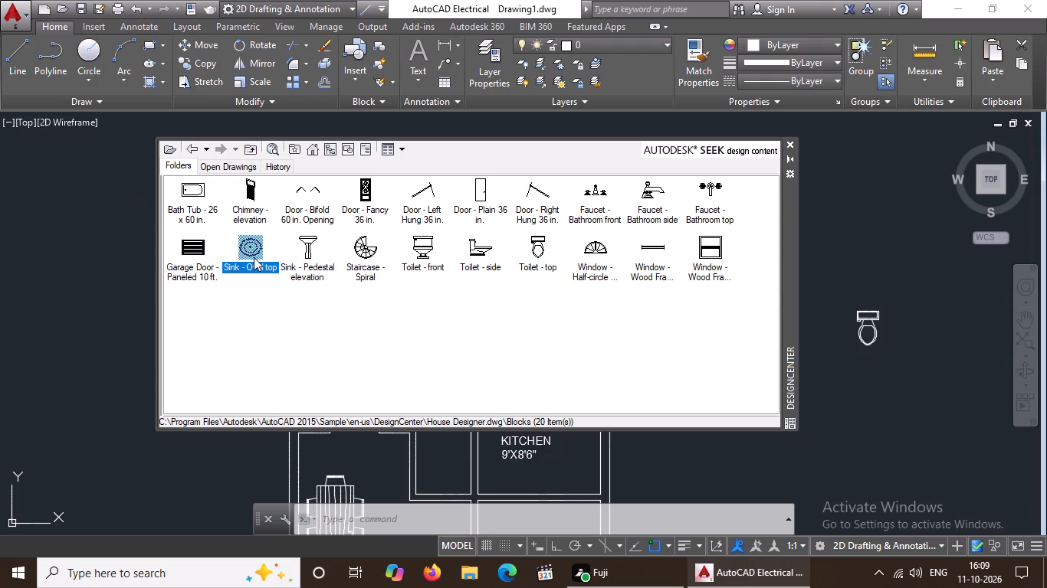
pyautogui.doubleClick(254, 256)
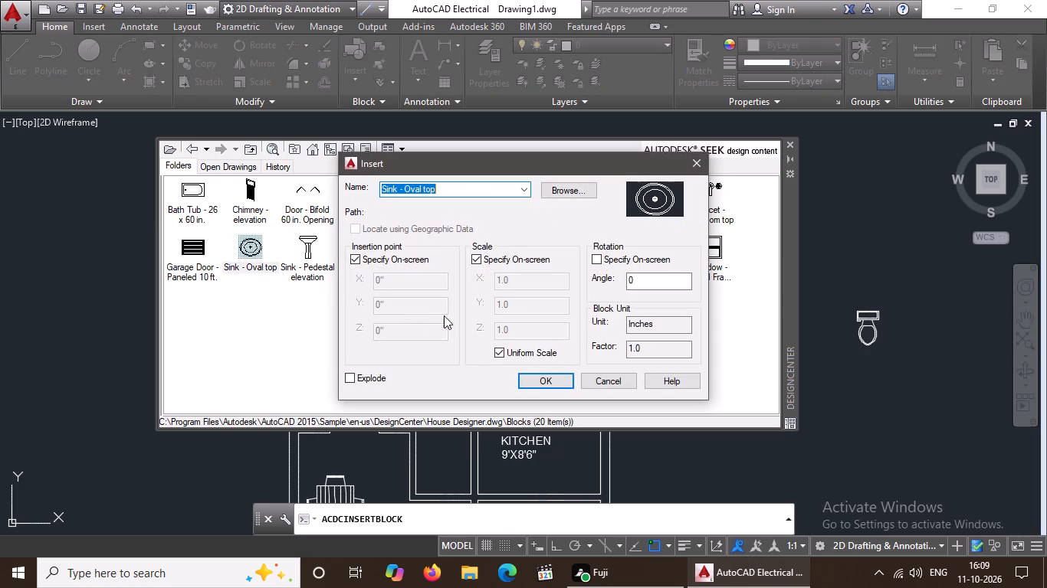
pyautogui.click(534, 377)
pyautogui.click(901, 383)
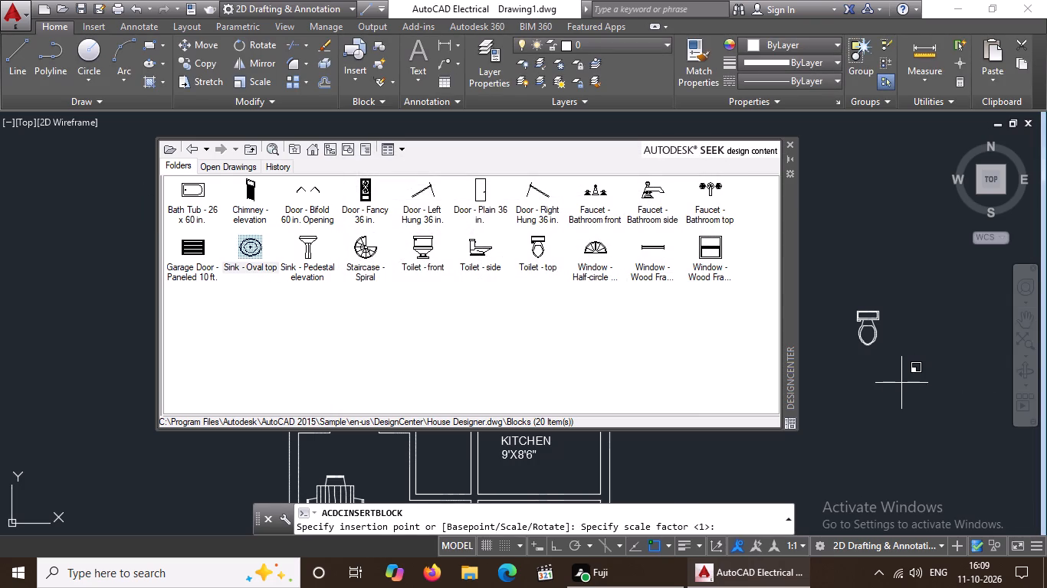
pyautogui.press('Return')
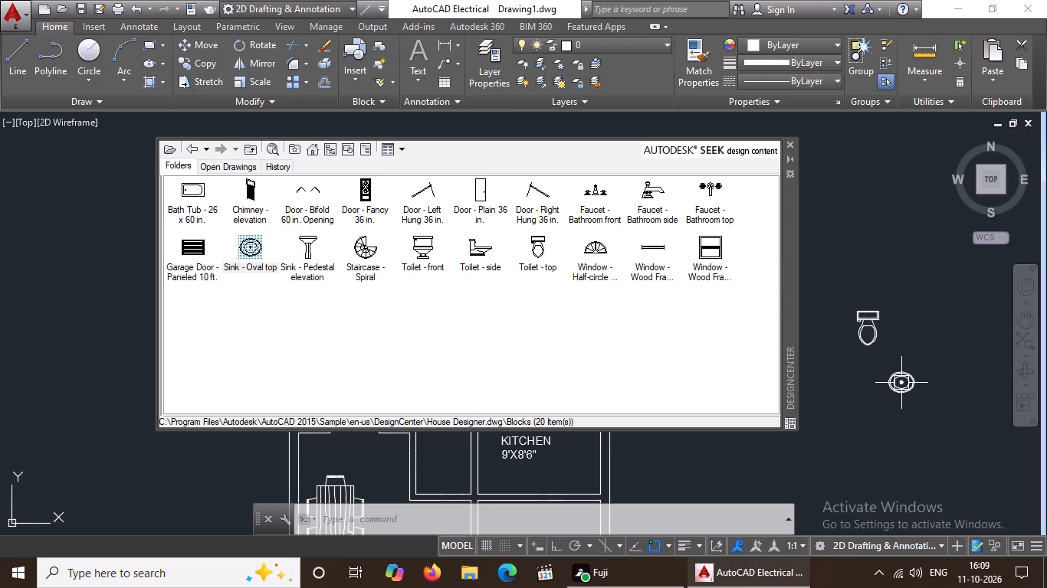
pyautogui.click(788, 145)
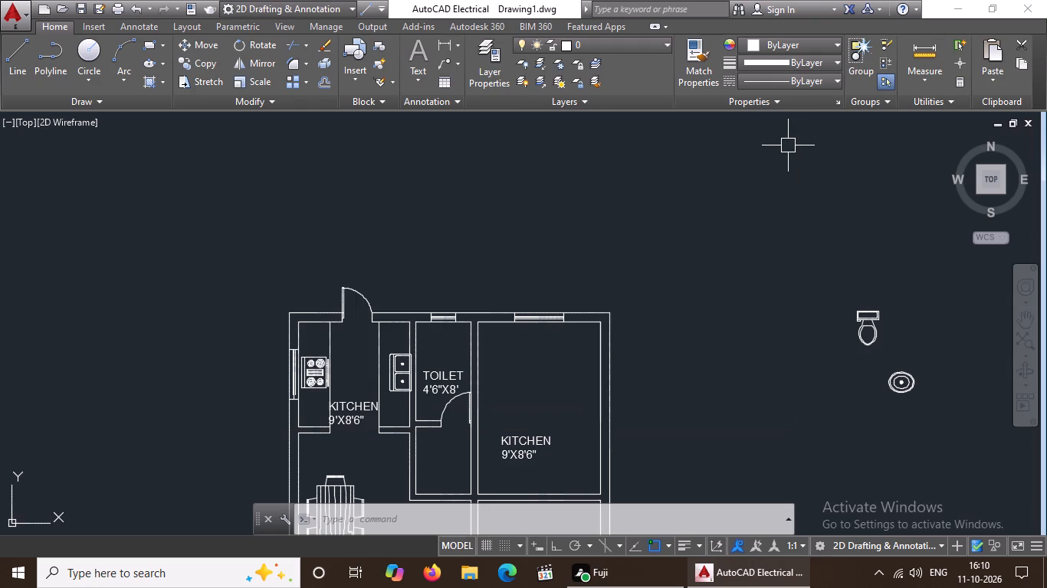
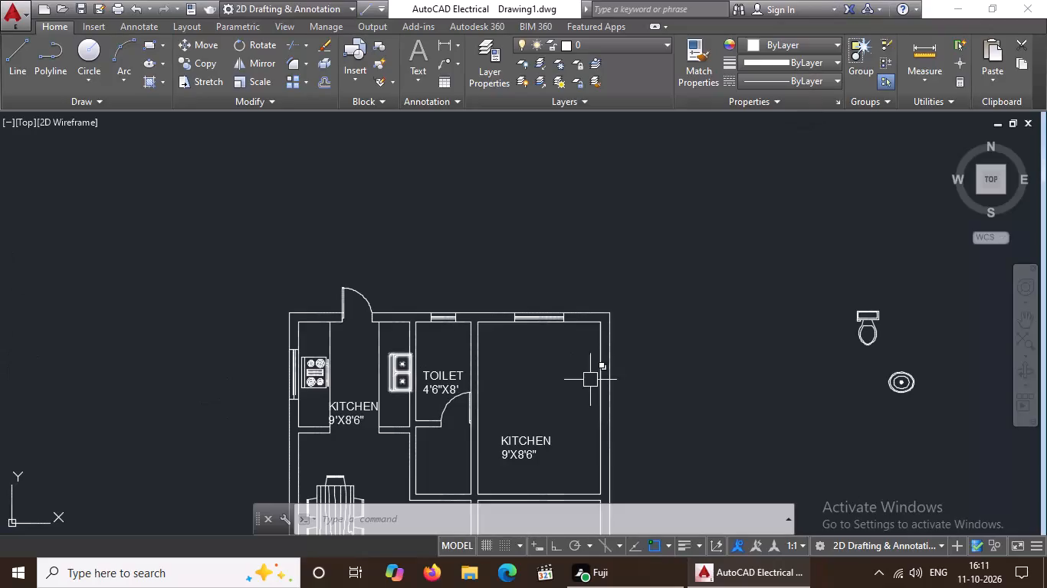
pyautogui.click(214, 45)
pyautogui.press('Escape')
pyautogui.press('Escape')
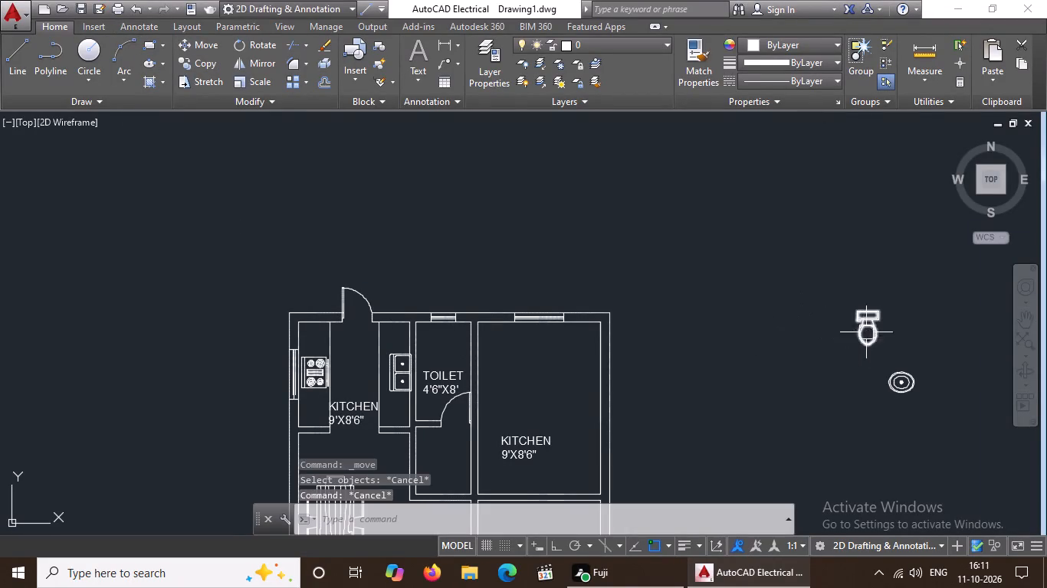
# Move the WC fixture from outside the plan into the toilet room, its tank against the inner wall face under the window.
pyautogui.click(871, 329)
pyautogui.click(207, 45)
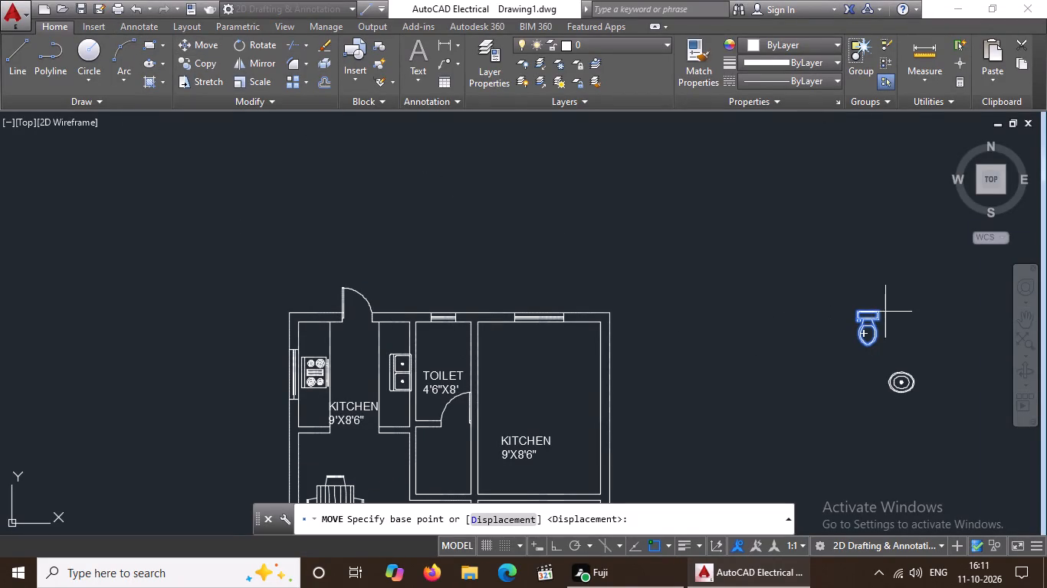
pyautogui.scroll(2, 864, 318)
pyautogui.click(875, 303)
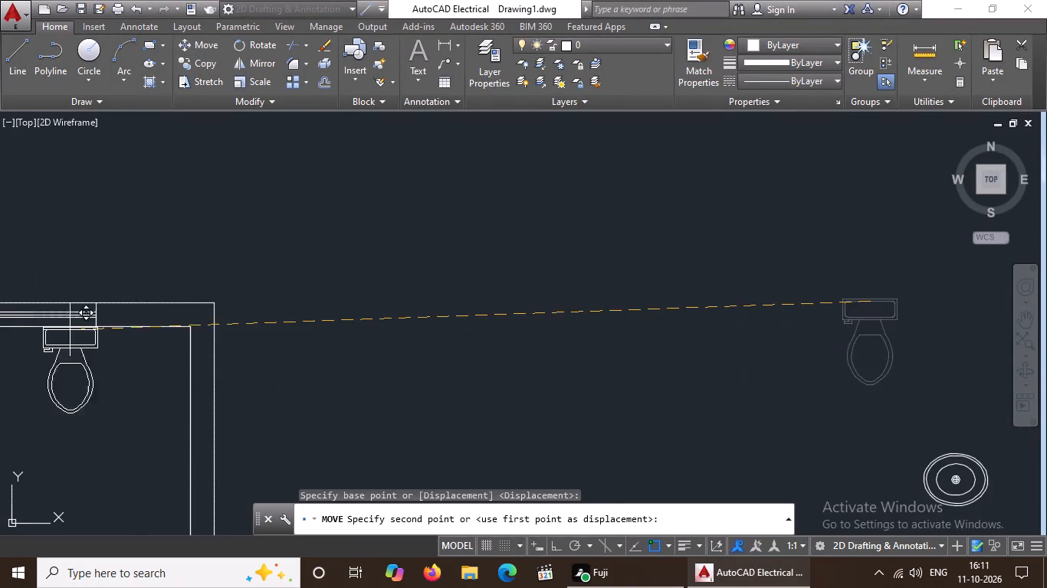
pyautogui.scroll(-5, 44, 332)
pyautogui.scroll(1, 525, 211)
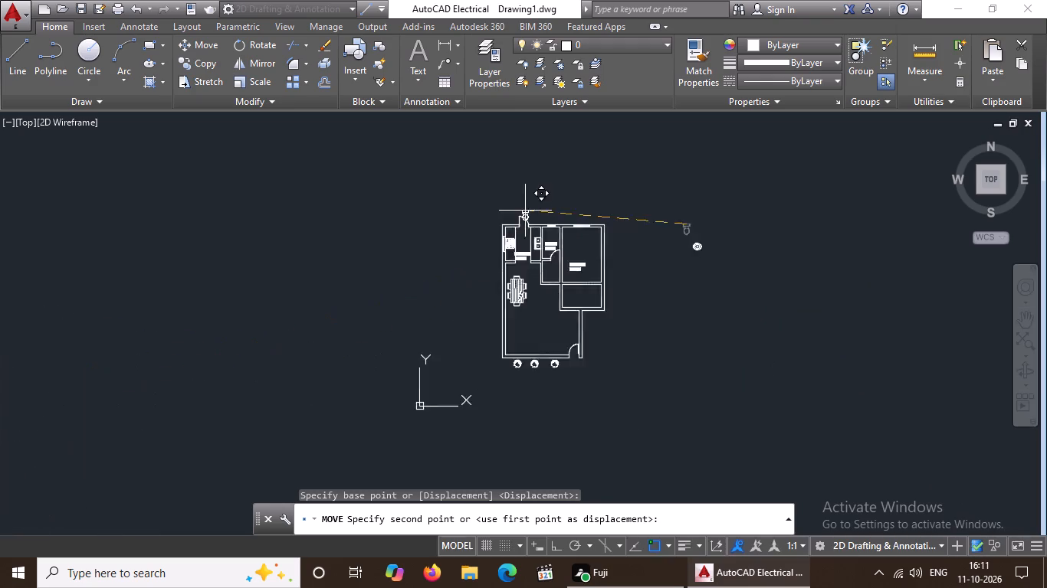
pyautogui.scroll(3, 525, 211)
pyautogui.scroll(1, 625, 272)
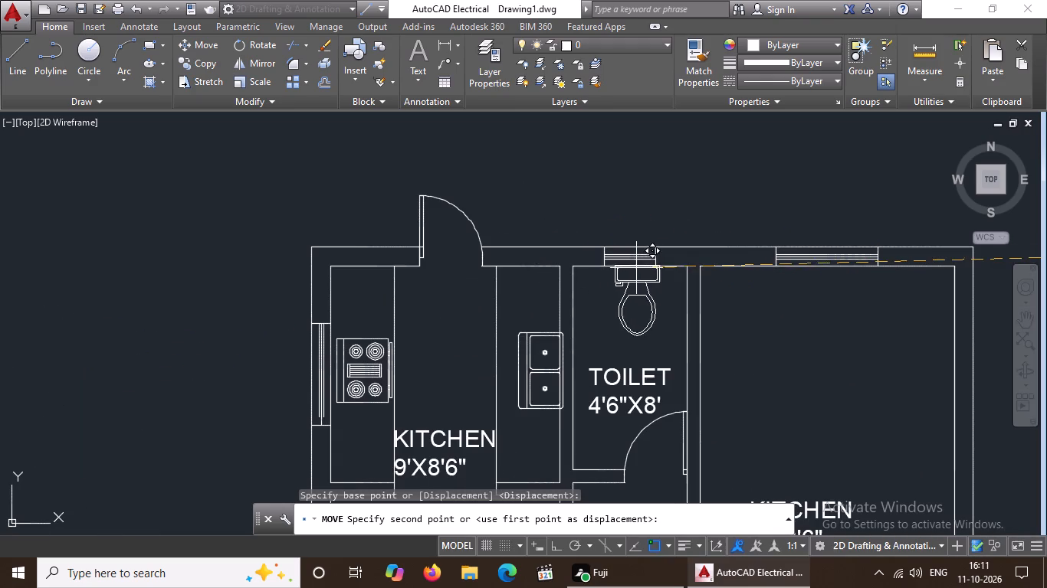
pyautogui.click(630, 265)
# Move the TOILET 4'6"X8' label slightly up, closer to the WC fixture.
pyautogui.scroll(-3, 652, 319)
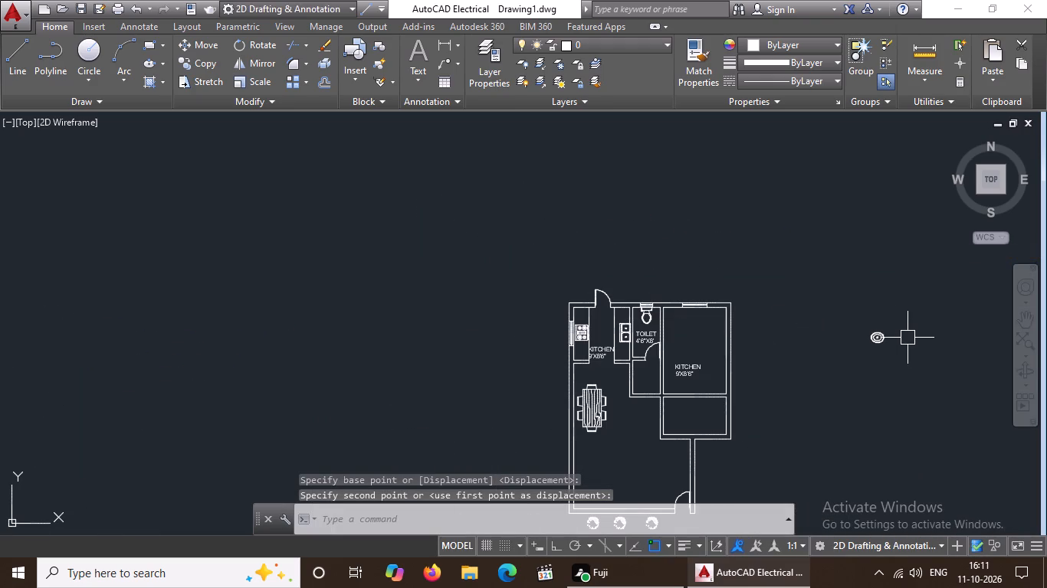
pyautogui.moveTo(843, 357); pyautogui.dragTo(773, 371, button='middle')
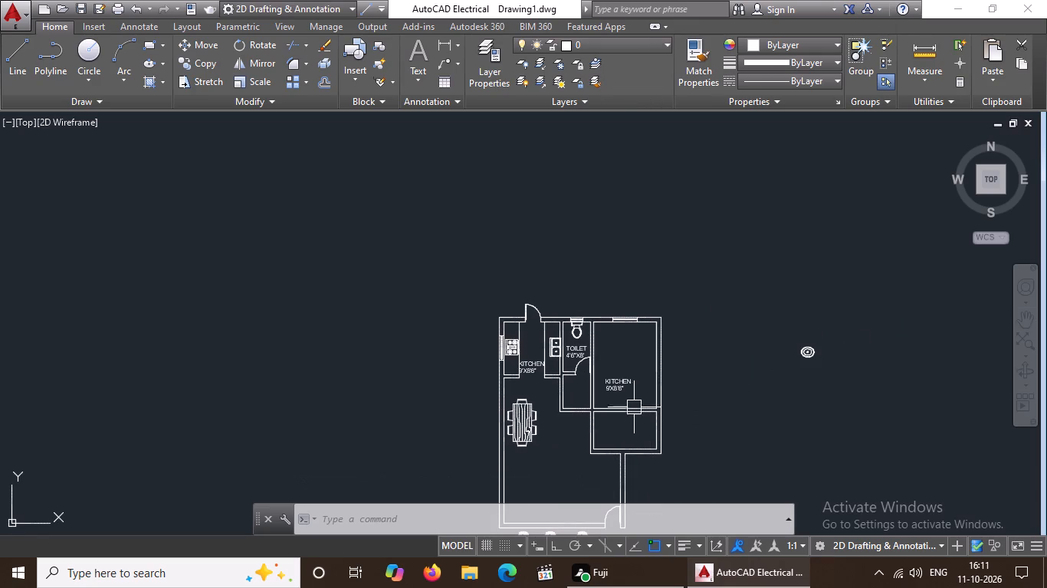
pyautogui.scroll(3, 591, 358)
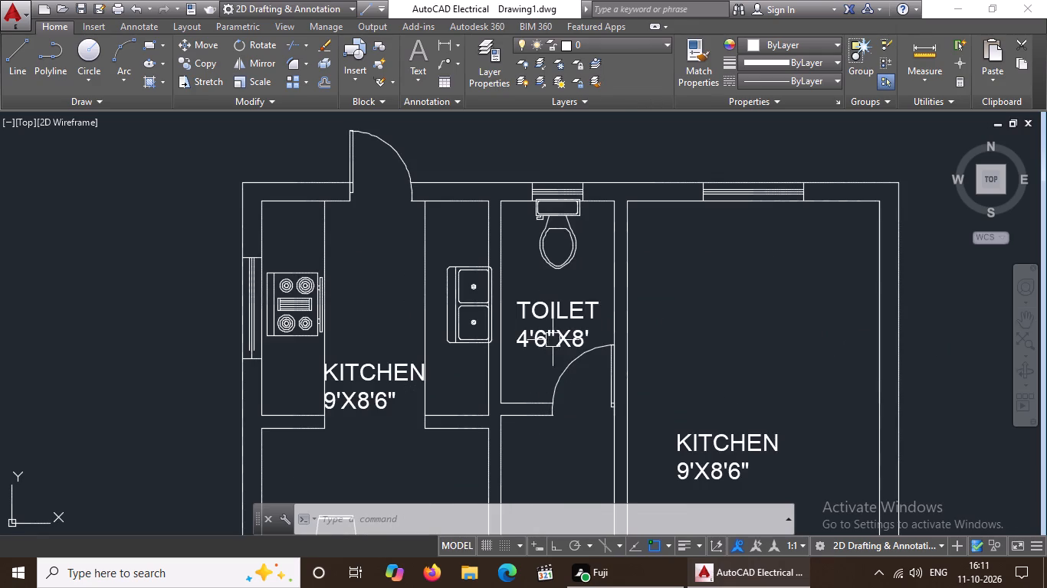
pyautogui.click(554, 322)
pyautogui.click(214, 43)
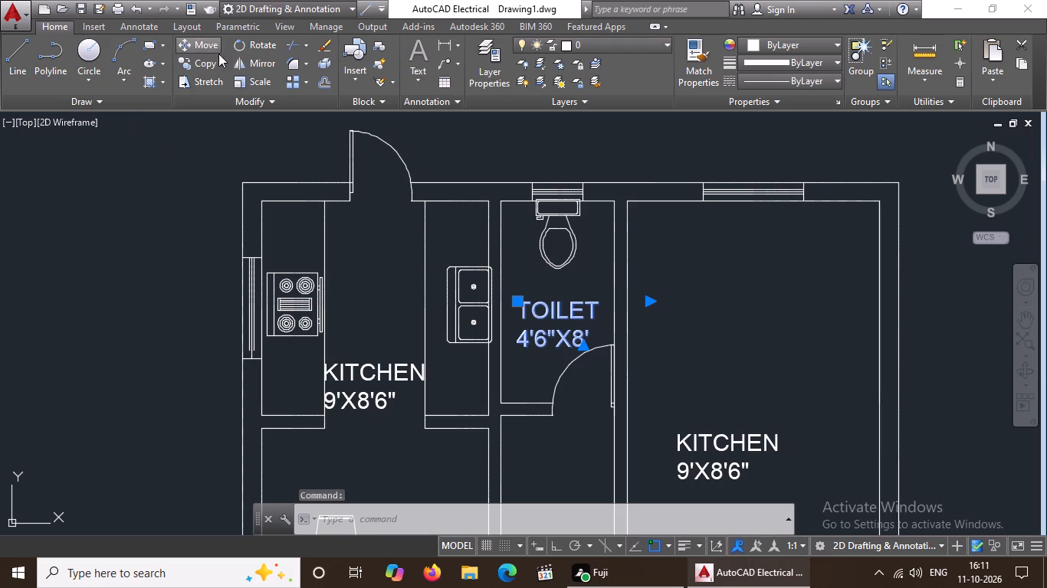
pyautogui.click(559, 319)
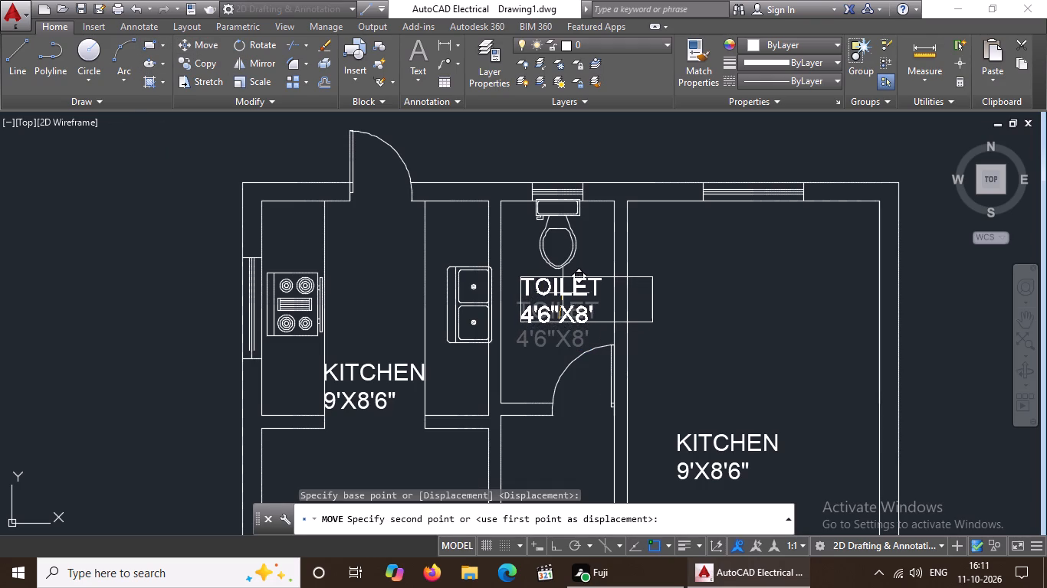
pyautogui.click(563, 292)
# Rotate the oval washbasin outside the plan a quarter turn about its centre with Ortho on.
pyautogui.scroll(-2, 566, 294)
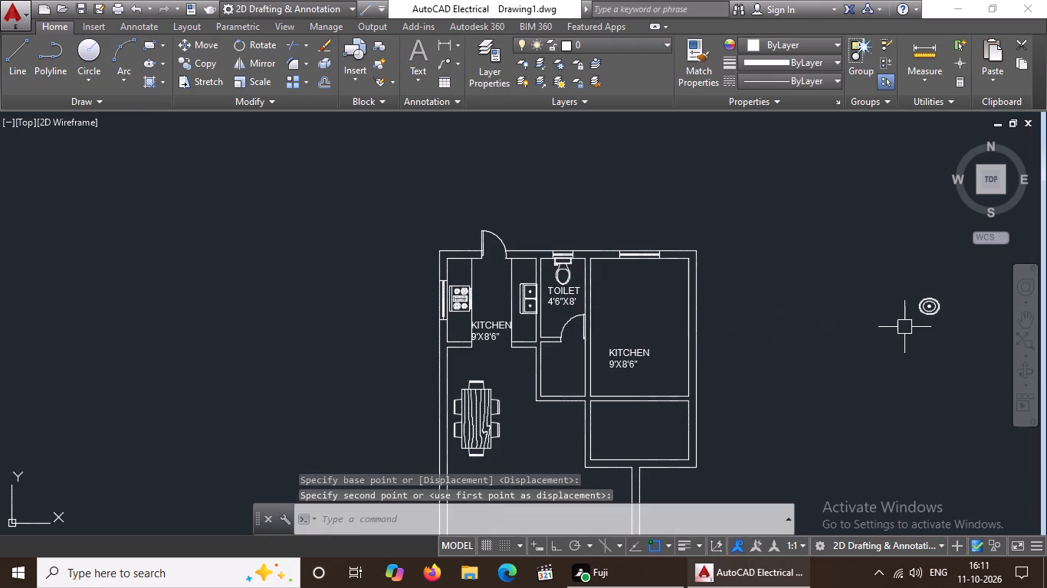
pyautogui.click(914, 308)
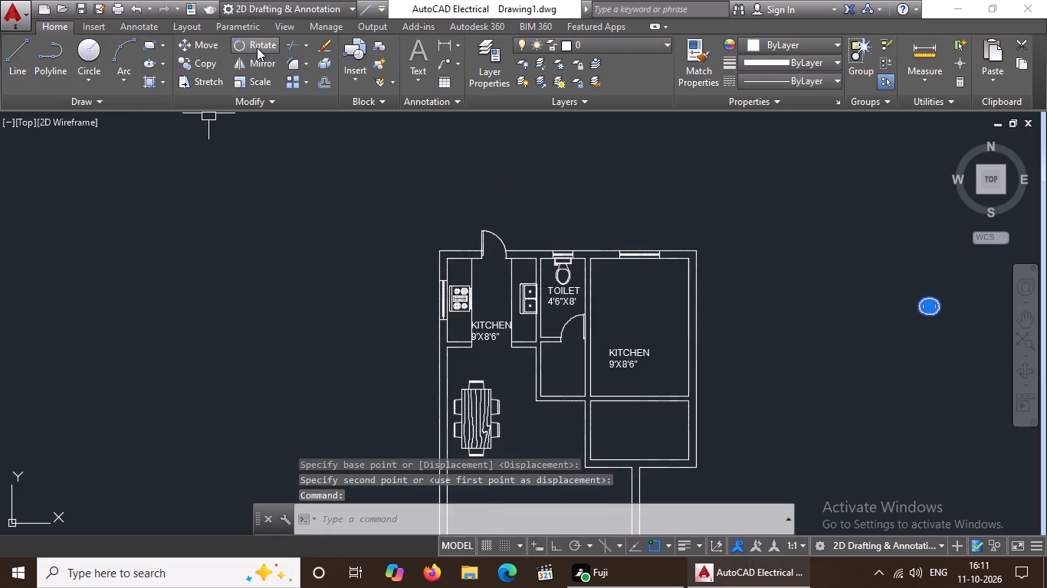
pyautogui.click(257, 47)
pyautogui.click(558, 541)
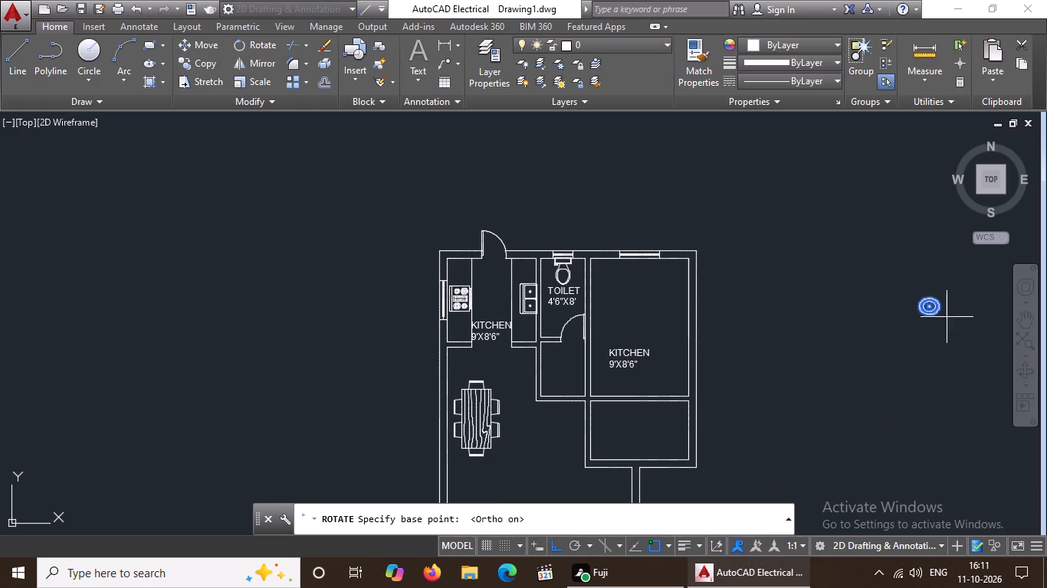
pyautogui.click(926, 307)
pyautogui.click(943, 386)
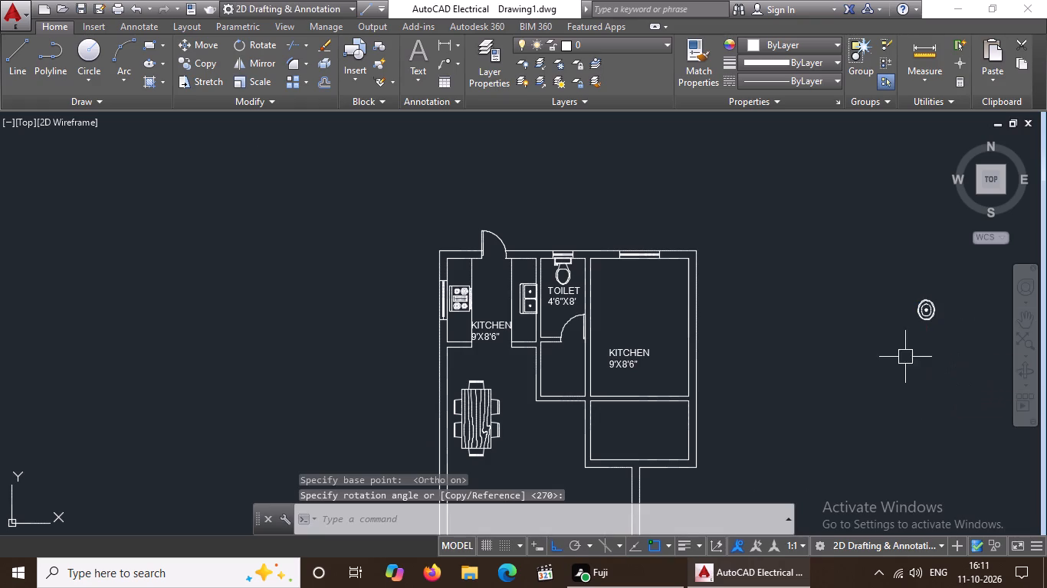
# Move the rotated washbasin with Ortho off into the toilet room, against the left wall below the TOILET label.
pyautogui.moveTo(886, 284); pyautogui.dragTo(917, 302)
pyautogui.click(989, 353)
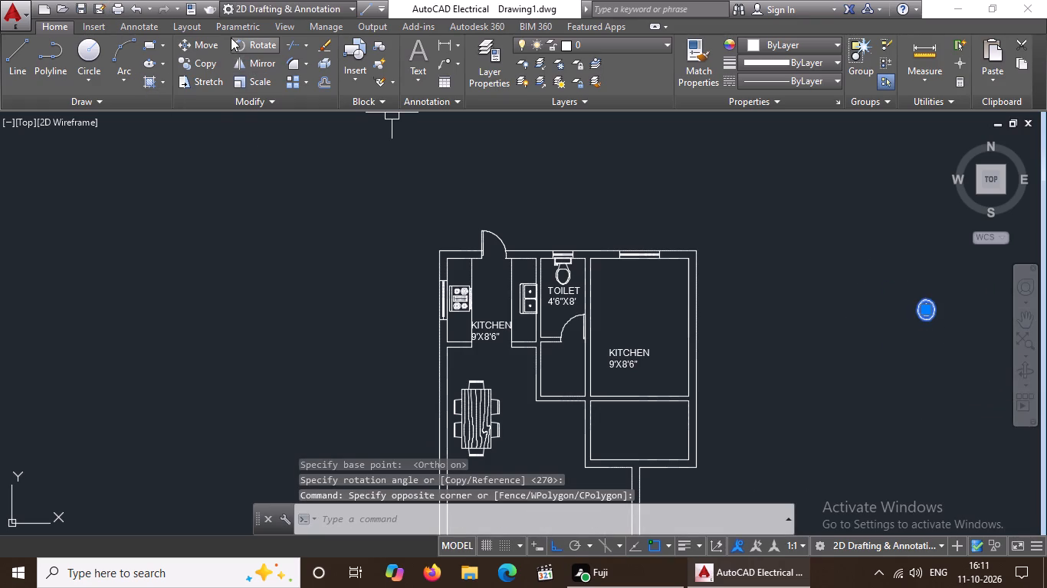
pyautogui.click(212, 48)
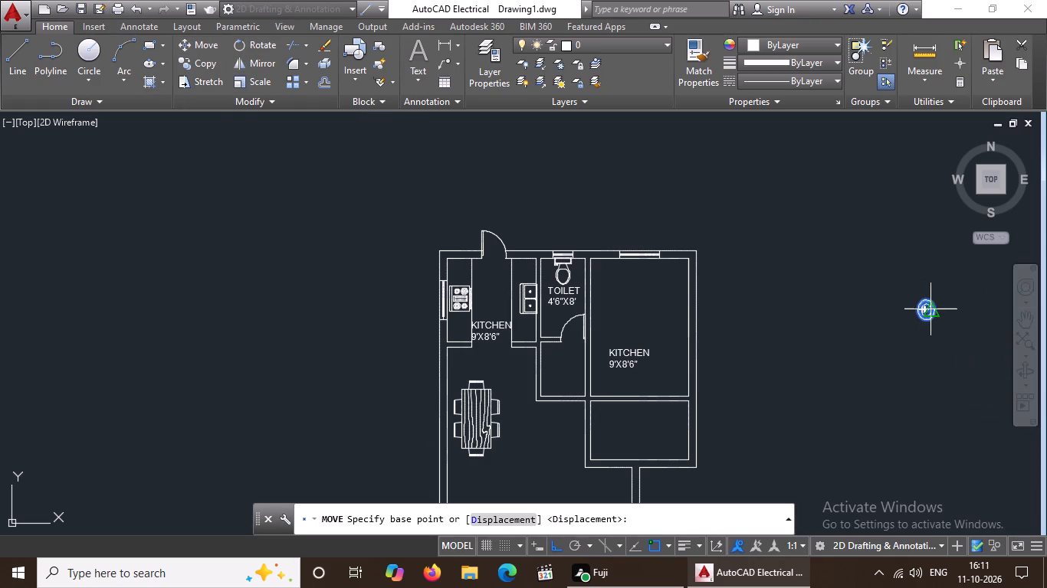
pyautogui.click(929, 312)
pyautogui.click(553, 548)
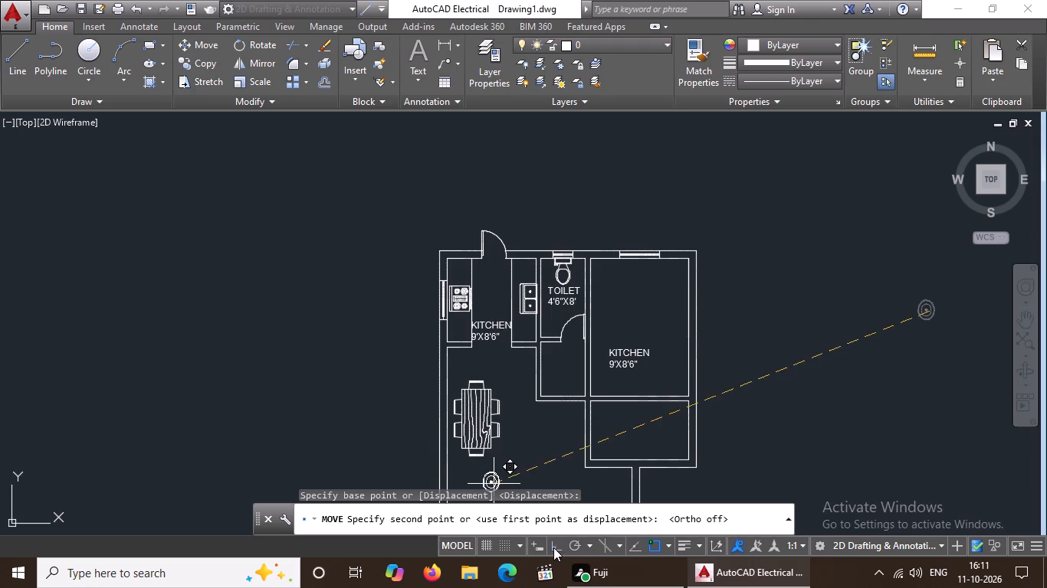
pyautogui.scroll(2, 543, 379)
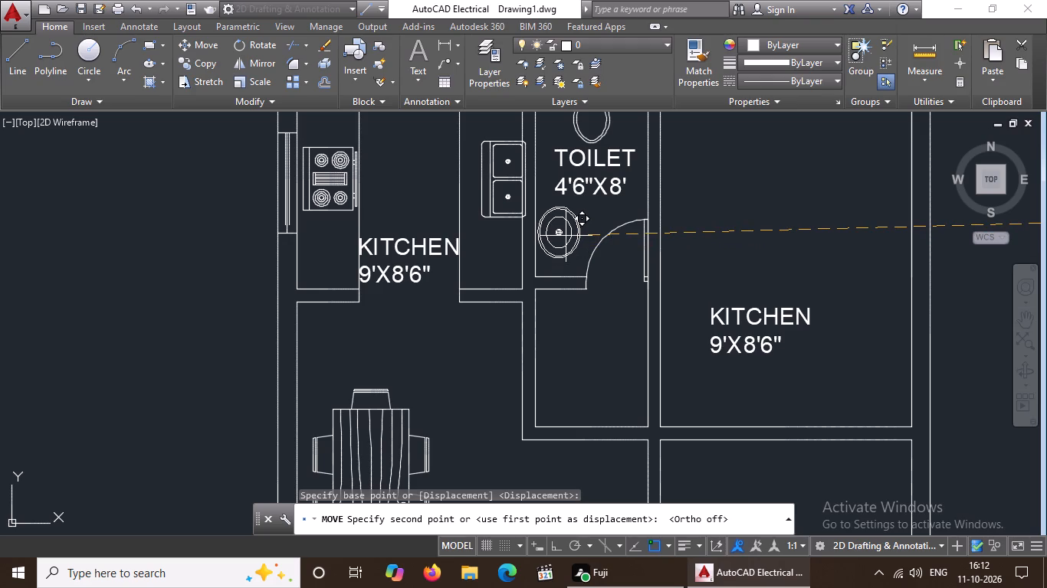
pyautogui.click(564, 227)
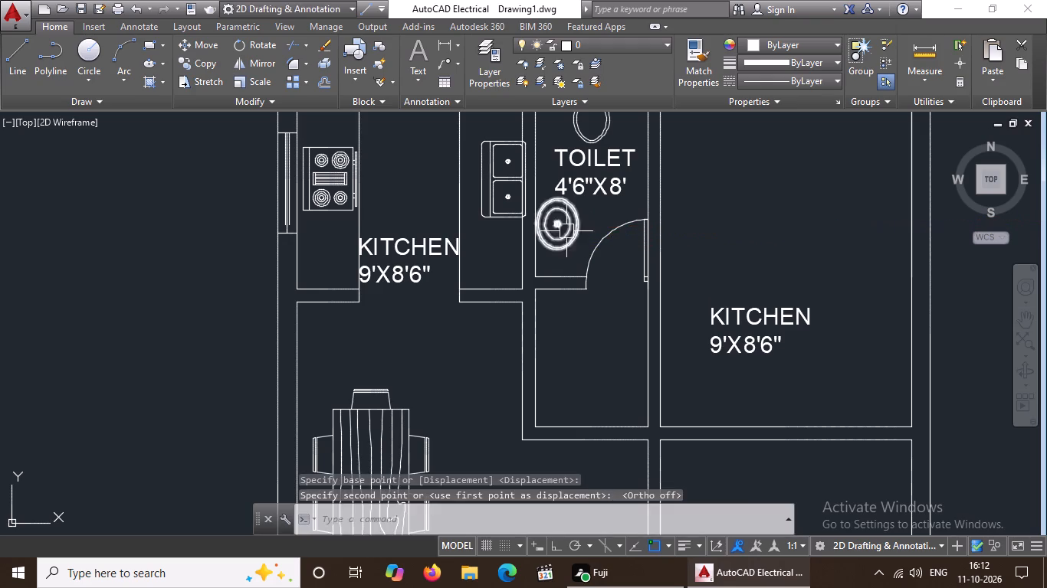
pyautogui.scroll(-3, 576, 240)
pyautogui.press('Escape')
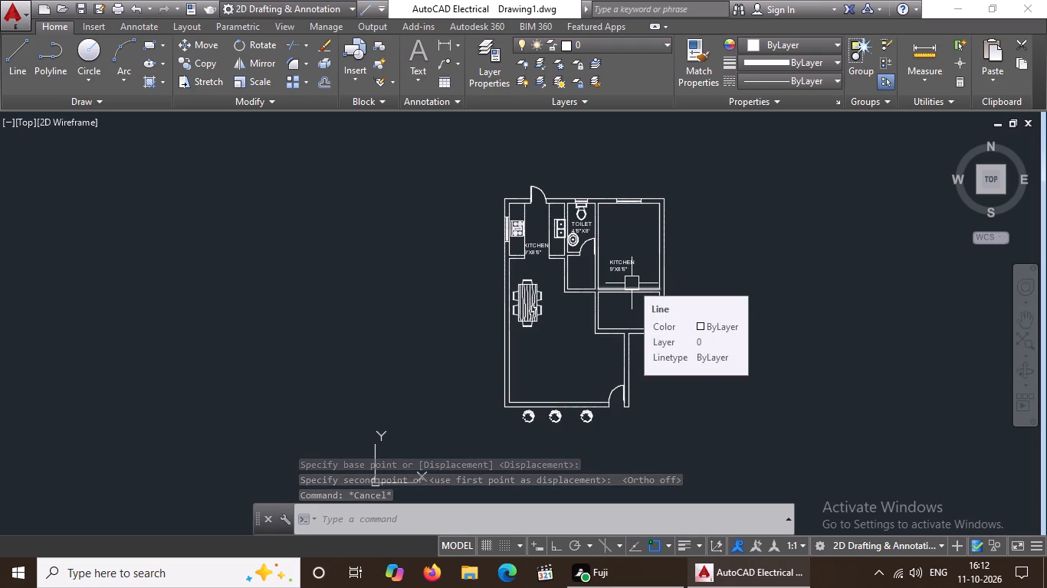
# Move the washbasin straight down from the toilet room into the small space below it, against the left wall.
pyautogui.scroll(1, 638, 214)
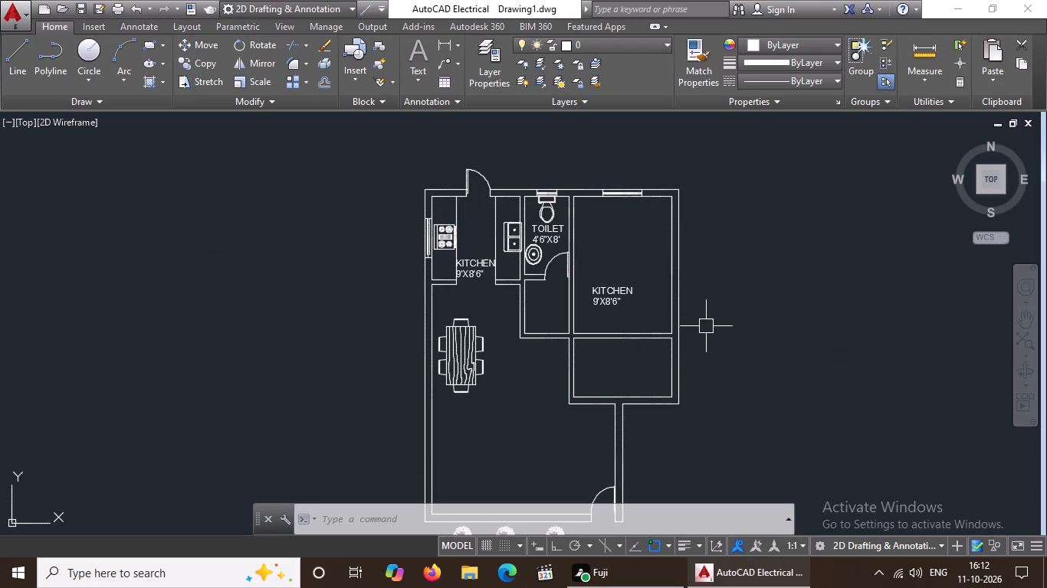
pyautogui.scroll(1, 619, 241)
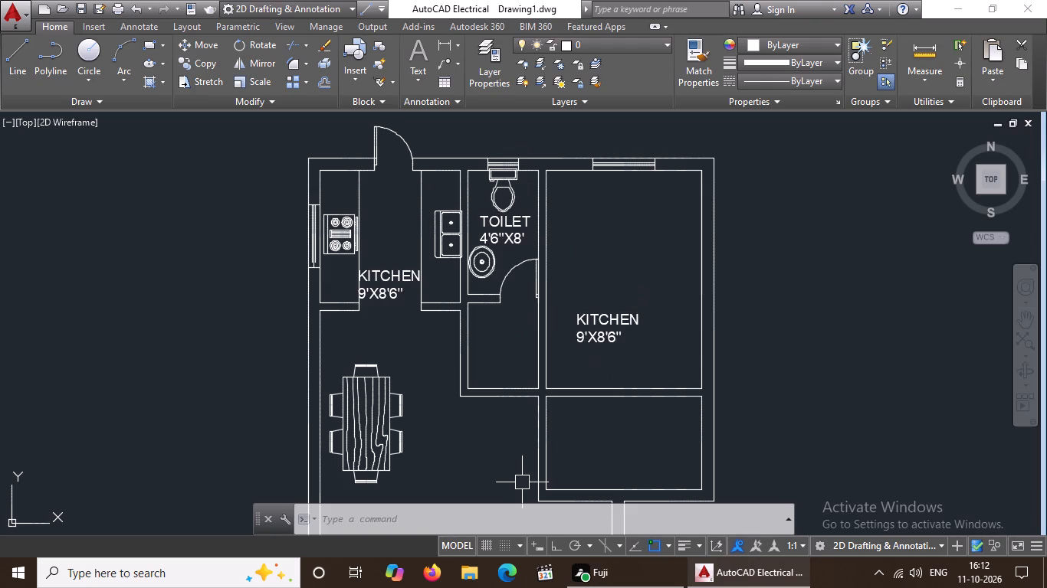
pyautogui.click(487, 272)
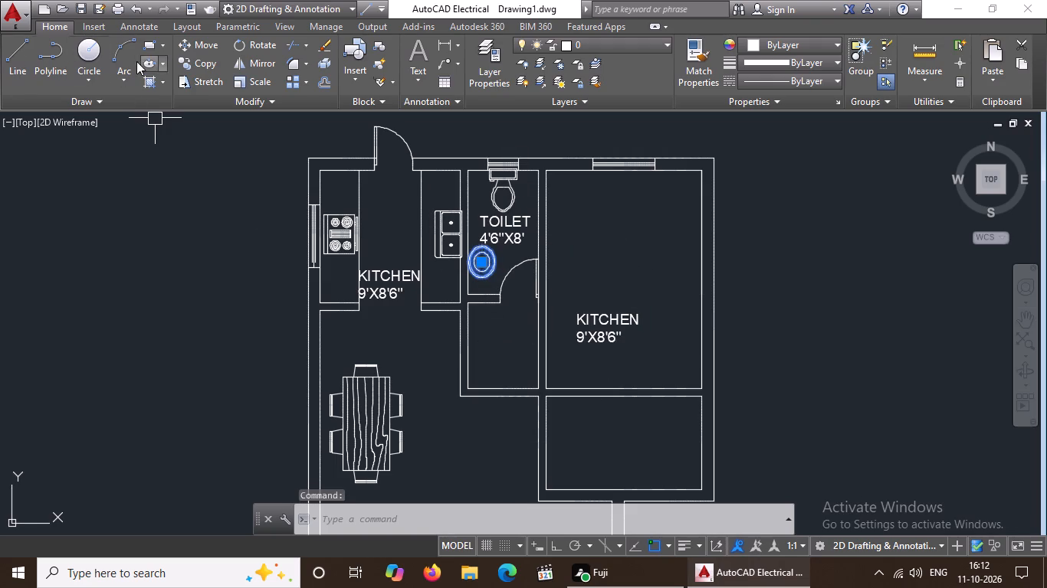
pyautogui.click(208, 44)
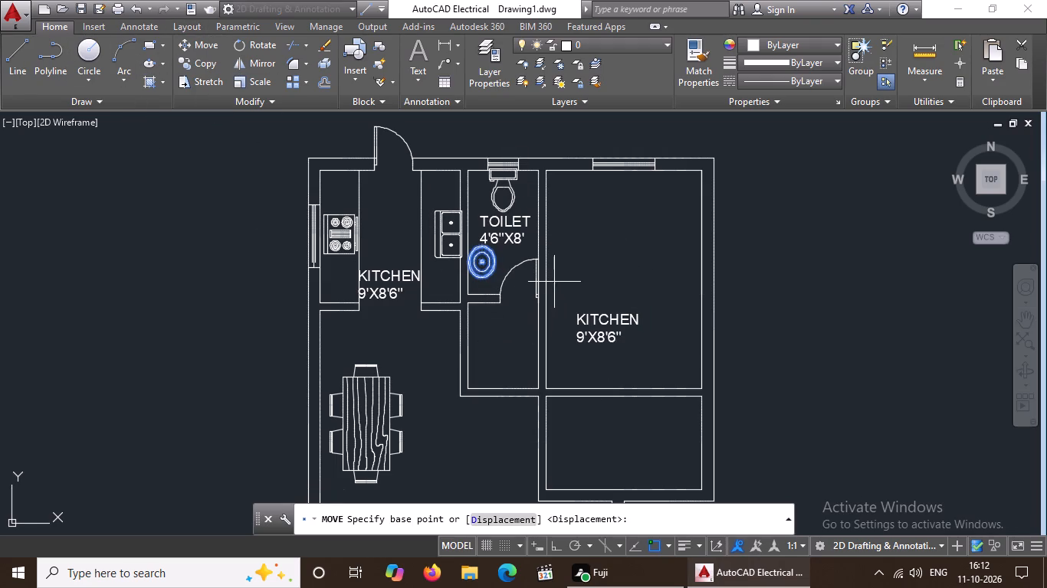
pyautogui.click(483, 257)
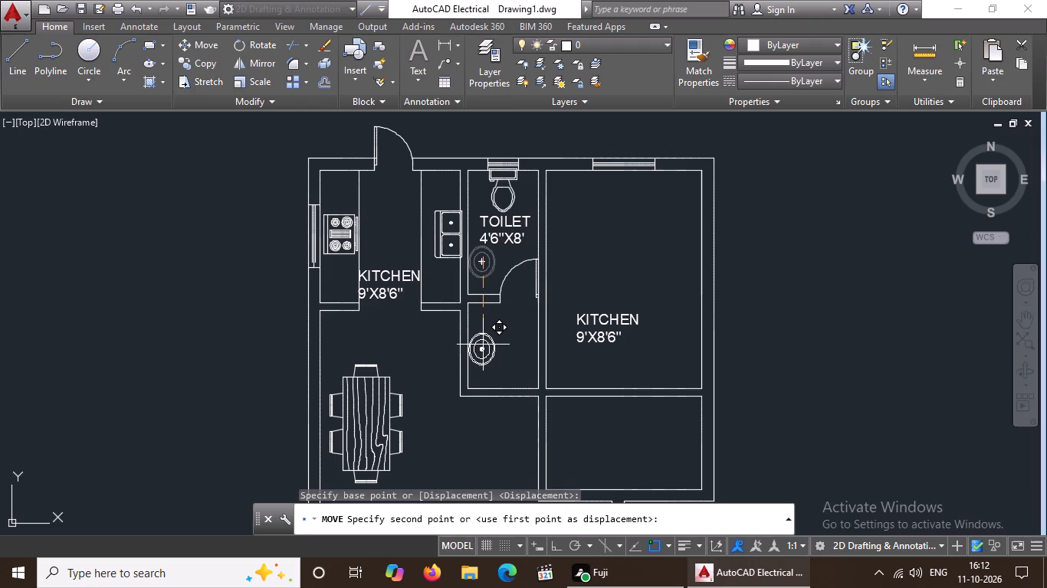
pyautogui.click(483, 345)
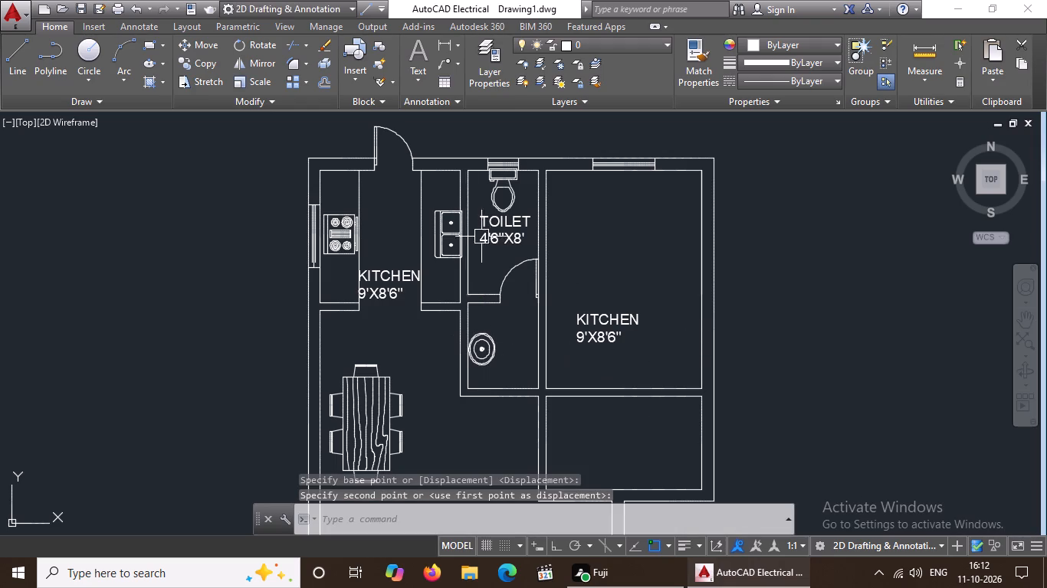
pyautogui.press('Escape')
# Move the TOILET 4'6"X8' label slightly down, away from the WC fixture.
pyautogui.click(490, 232)
pyautogui.click(189, 41)
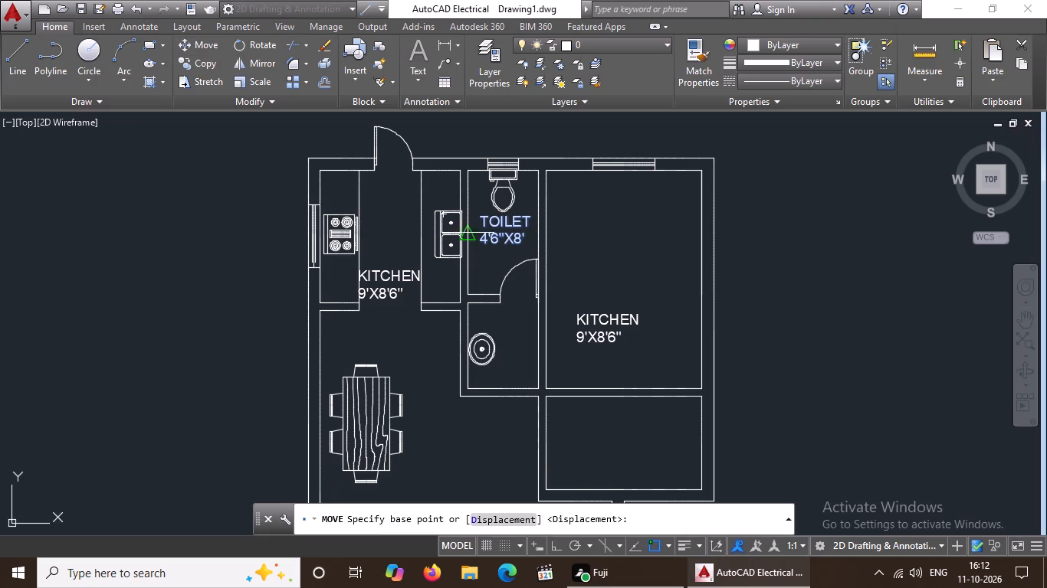
pyautogui.click(510, 236)
pyautogui.click(510, 250)
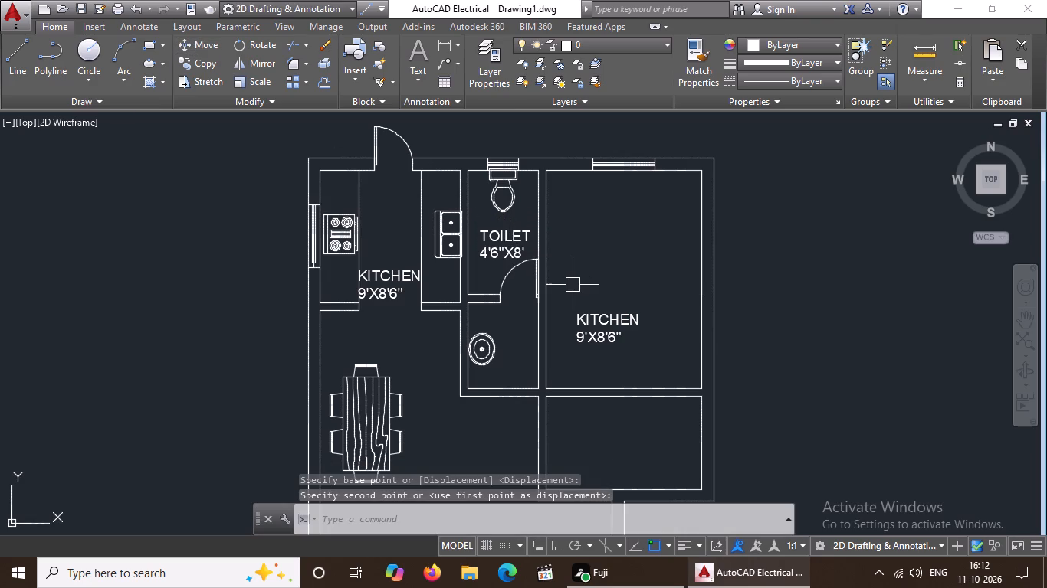
pyautogui.press('Escape')
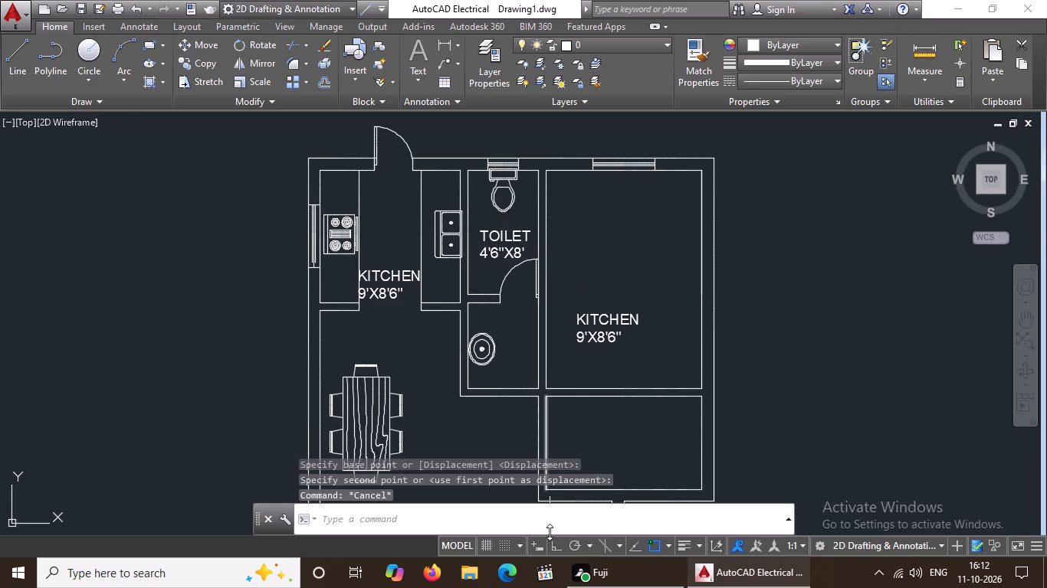
# Draw a 6" vertical line with Ortho on across the wall below the washbasin space, starting at the inner wall line's midpoint.
pyautogui.click(15, 57)
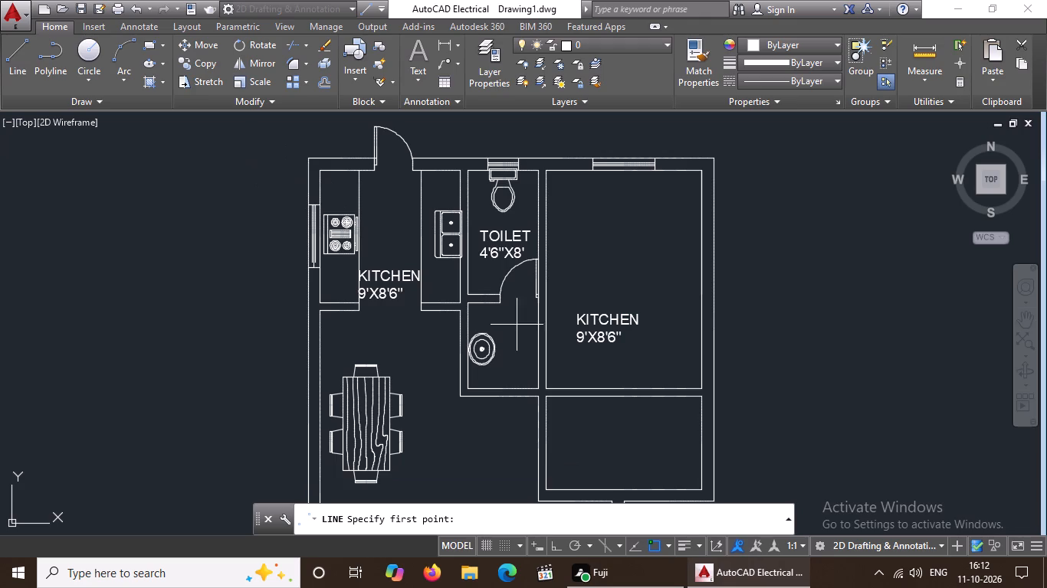
pyautogui.click(498, 394)
pyautogui.click(551, 541)
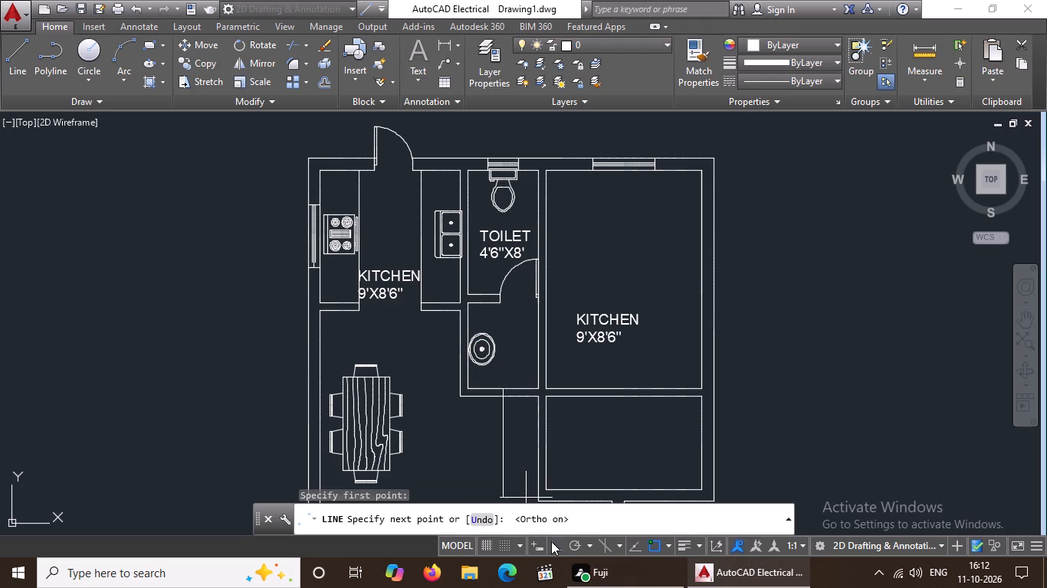
pyautogui.scroll(2, 504, 400)
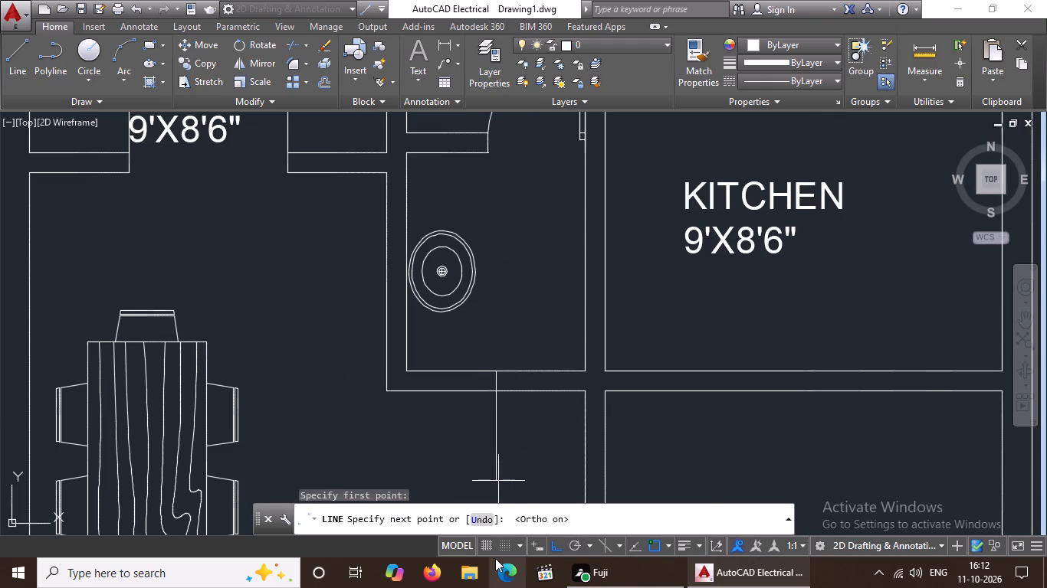
pyautogui.write('6"')
pyautogui.press('Return')
pyautogui.press('Return')
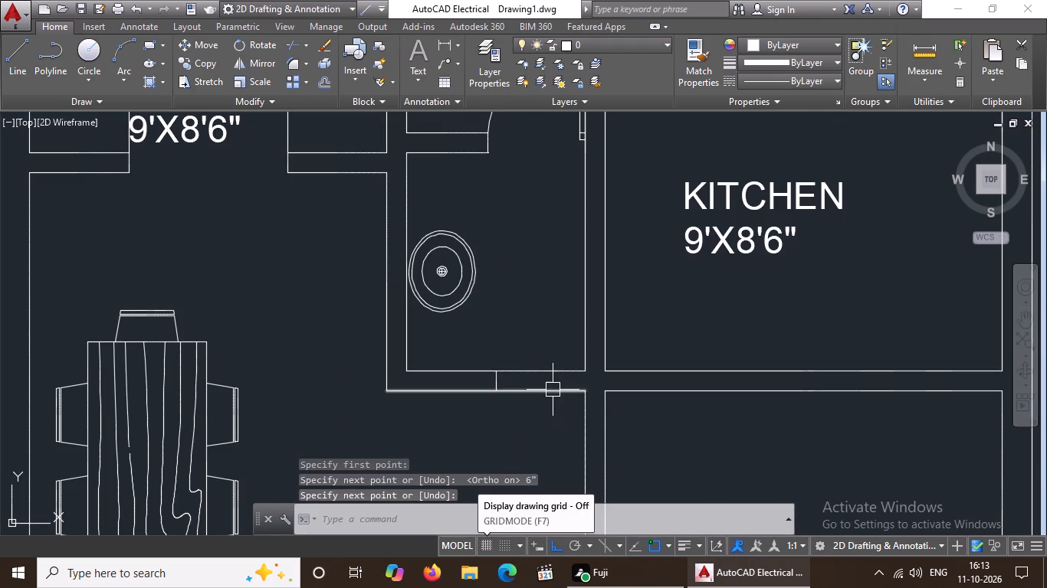
pyautogui.press('Escape')
# Trim both wall lines below the washbasin space from the short 6" line to the kitchen wall, and erase the leftover piece.
pyautogui.write('TR')
pyautogui.press('space')
pyautogui.press('space')
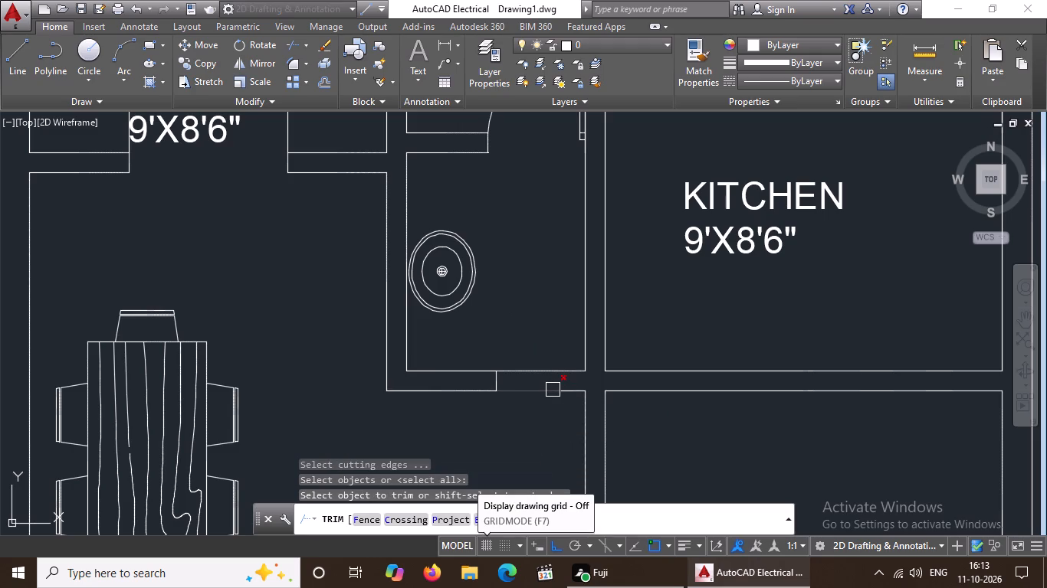
pyautogui.click(528, 377)
pyautogui.click(520, 390)
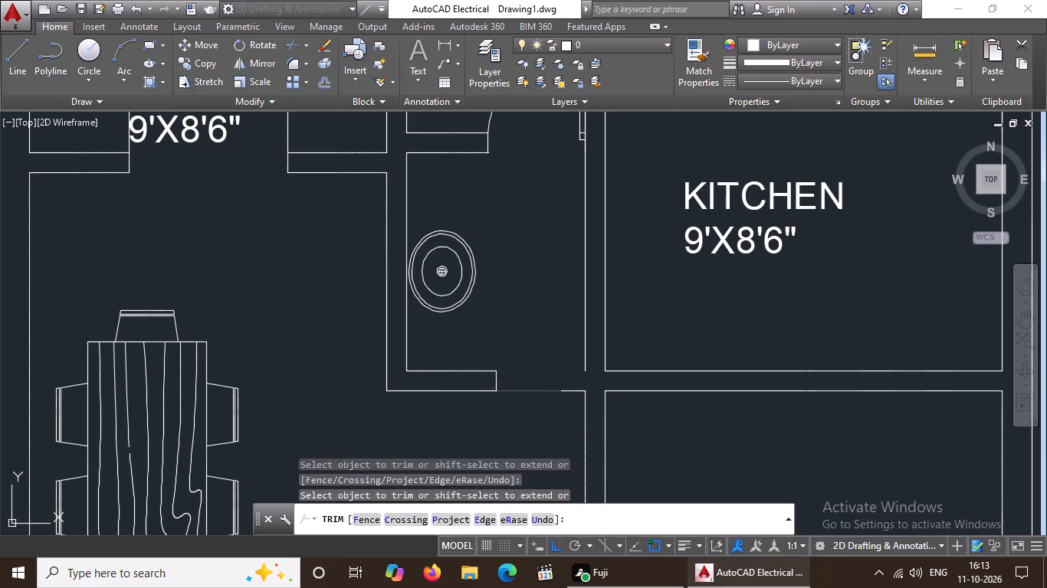
pyautogui.scroll(3, 572, 388)
pyautogui.click(575, 402)
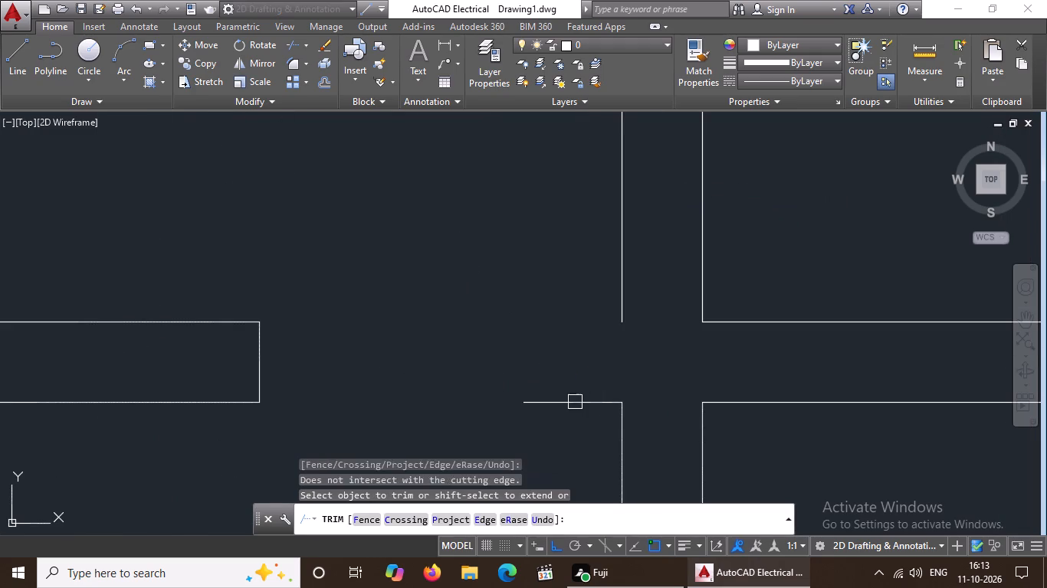
pyautogui.click(582, 402)
pyautogui.press('Escape')
pyautogui.click(590, 407)
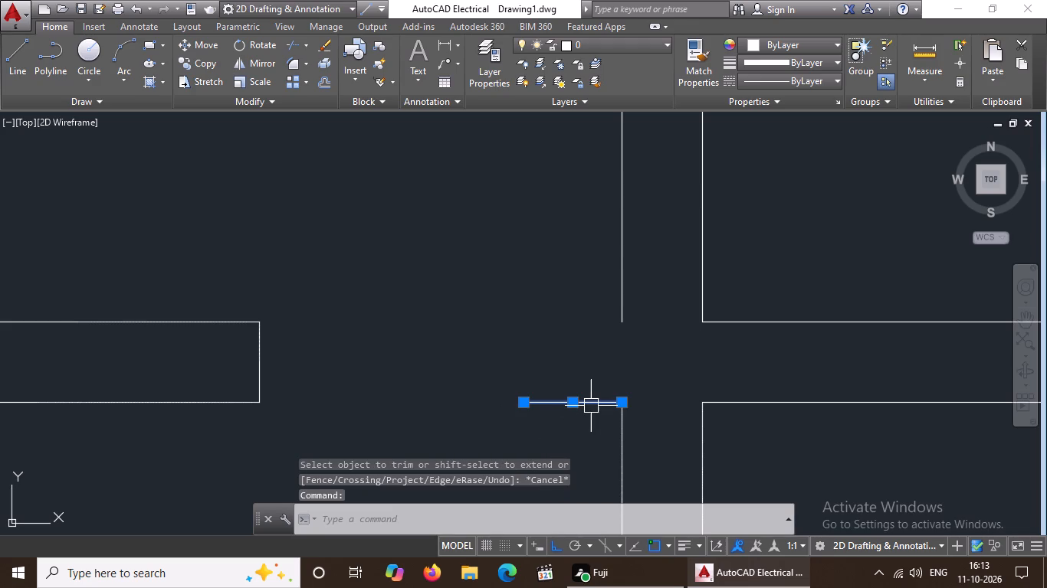
pyautogui.press('Delete')
pyautogui.scroll(-3, 559, 359)
pyautogui.press('Escape')
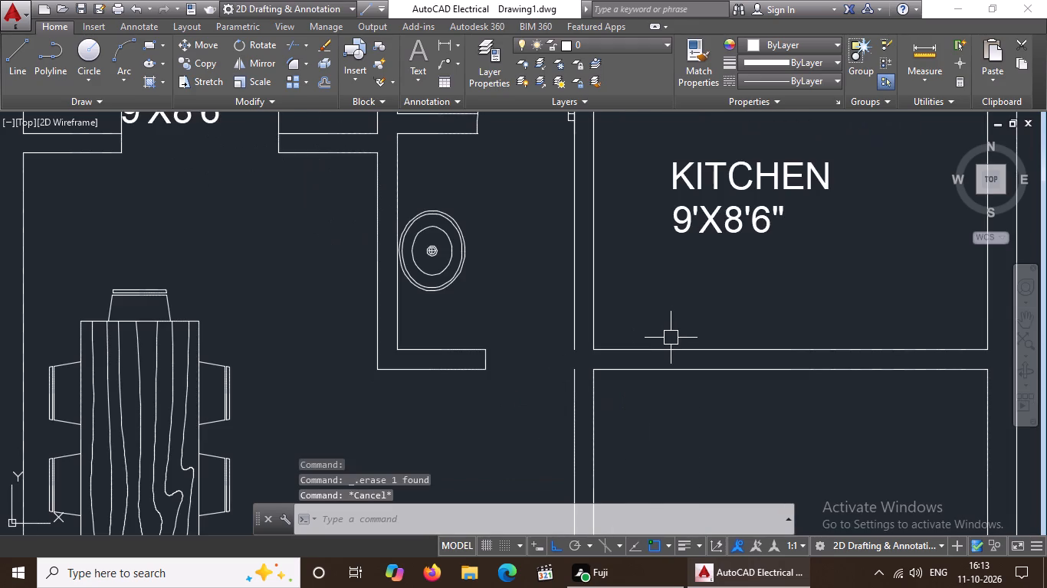
# Extend the vertical wall line beside the right-hand KITCHEN room down to close the gap at the new opening.
pyautogui.write('EX')
pyautogui.press('space')
pyautogui.press('space')
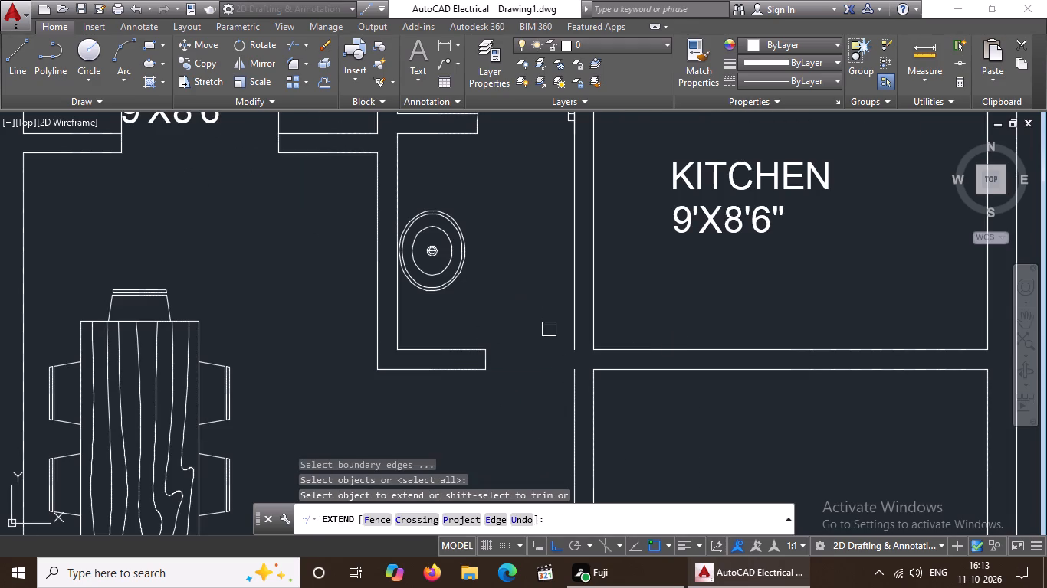
pyautogui.click(573, 324)
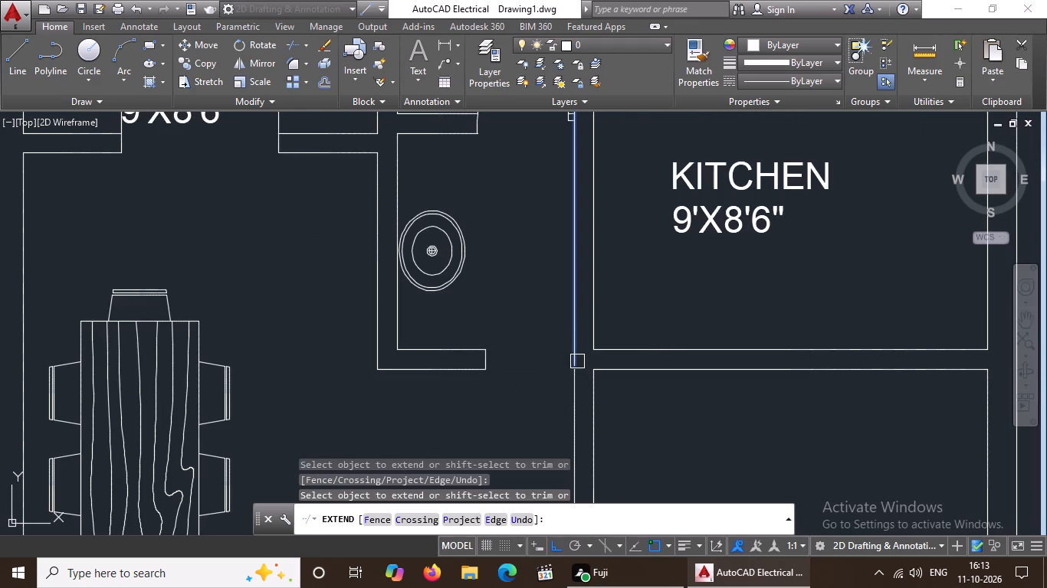
pyautogui.click(567, 378)
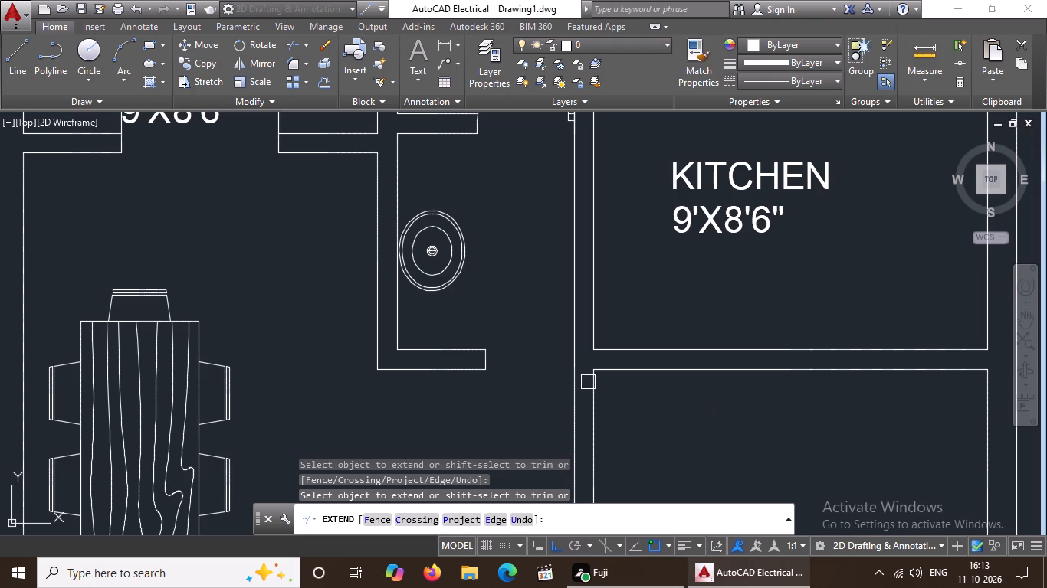
pyautogui.scroll(2, 586, 376)
pyautogui.scroll(-3, 708, 398)
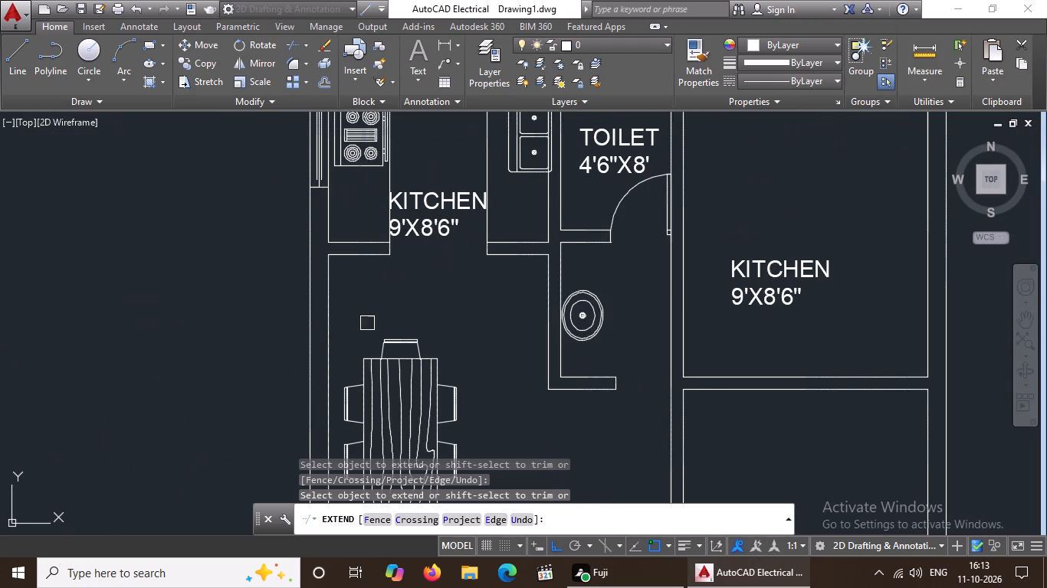
pyautogui.press('Escape')
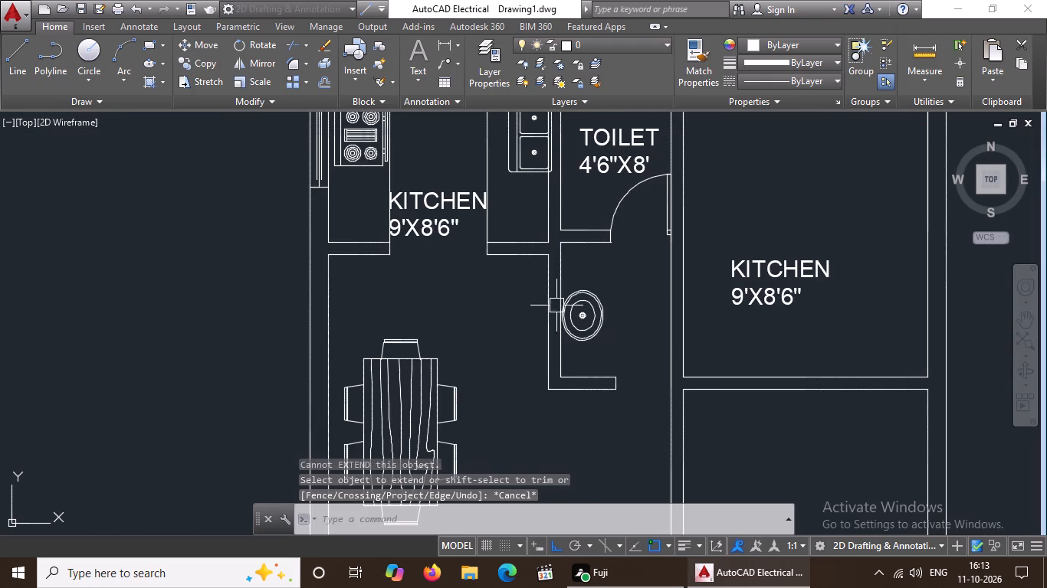
# Draw a vertical line about 5'-11" long from the wall corner at the toilet door down past the wall below the washbasin.
pyautogui.click(20, 69)
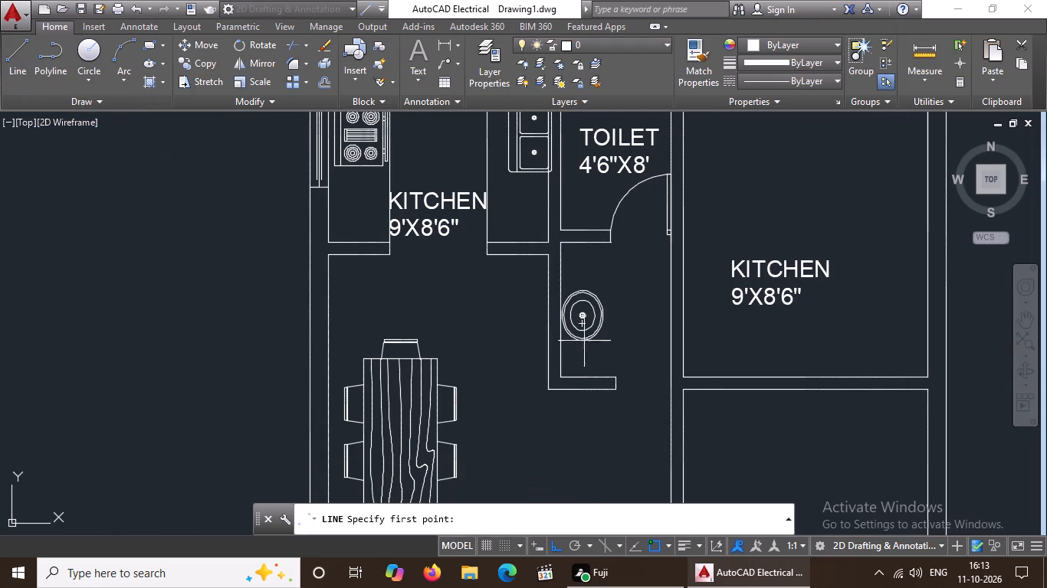
pyautogui.scroll(1, 604, 322)
pyautogui.moveTo(612, 192); pyautogui.dragTo(612, 209)
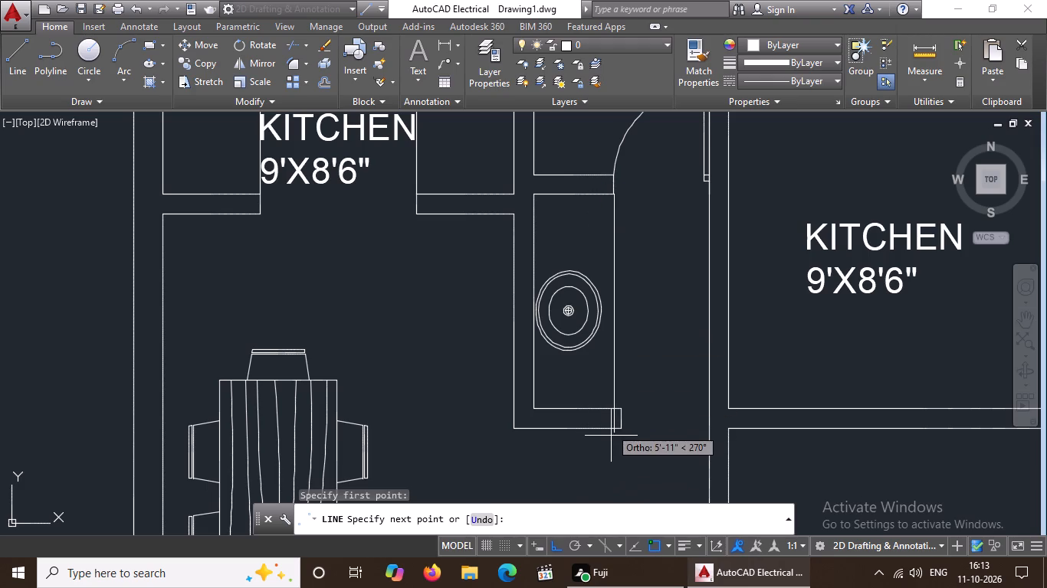
pyautogui.click(611, 437)
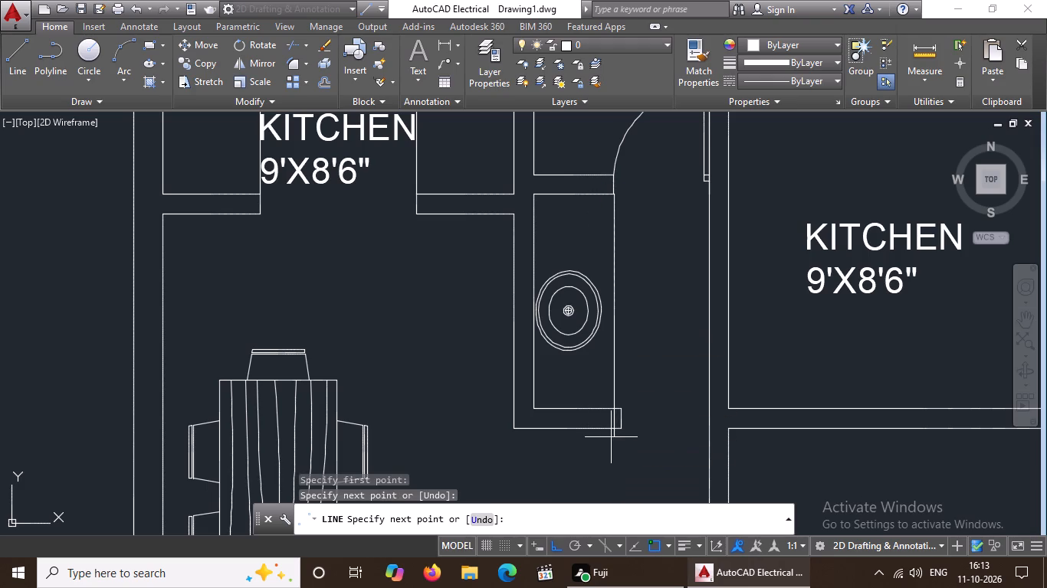
pyautogui.press('Escape')
# Trim the wall ends and overshoot at the new vertical line below the washbasin, and erase the old 6" end line.
pyautogui.write('TR')
pyautogui.press('space')
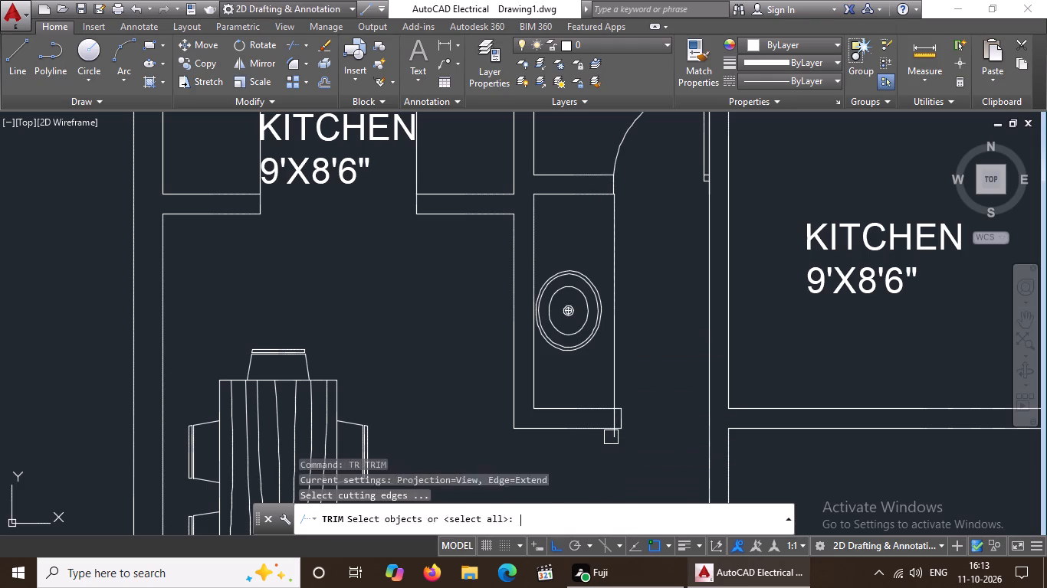
pyautogui.press('space')
pyautogui.scroll(2, 618, 426)
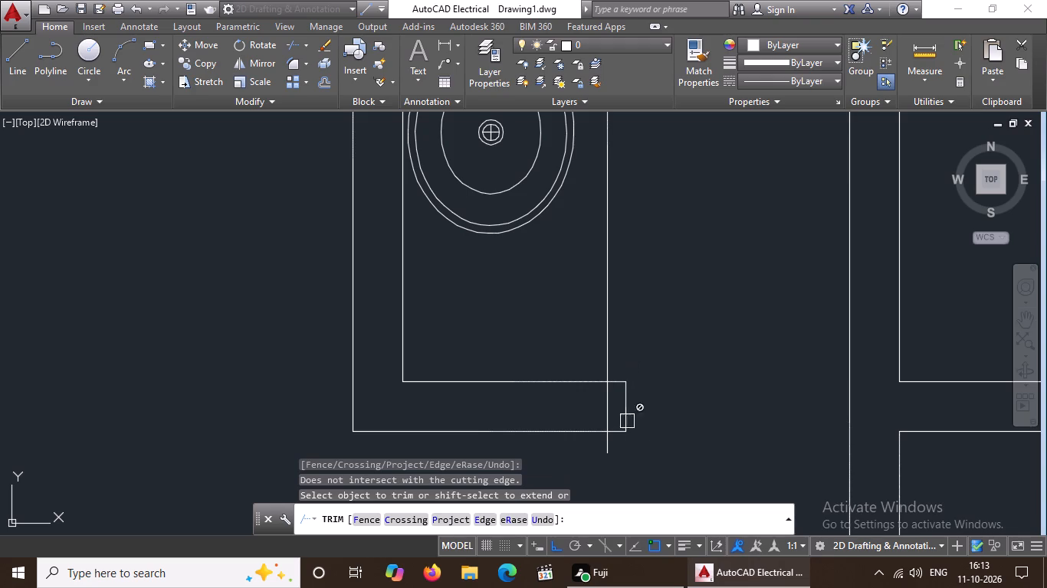
pyautogui.scroll(2, 614, 433)
pyautogui.click(614, 433)
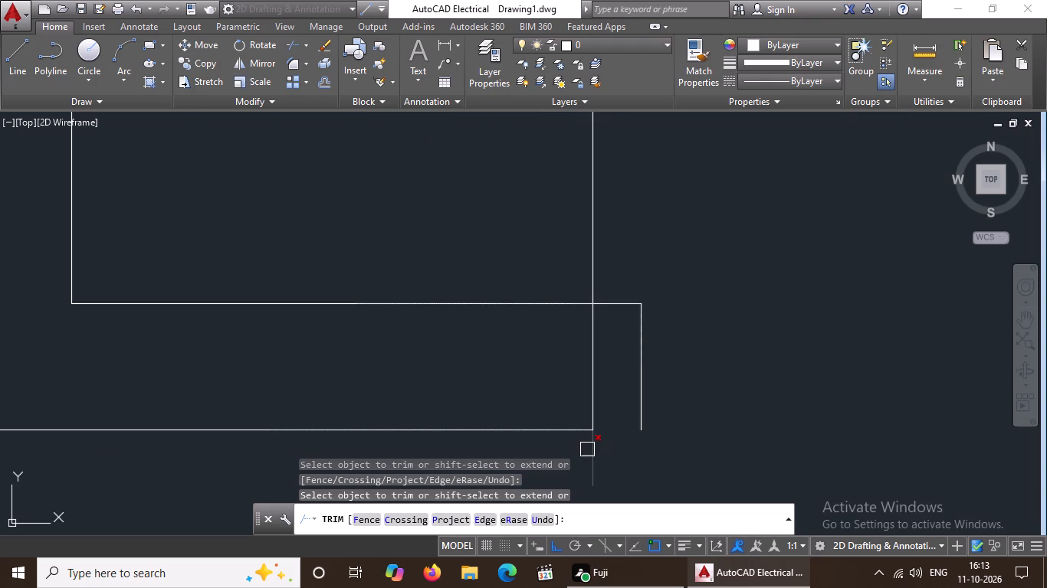
pyautogui.click(587, 447)
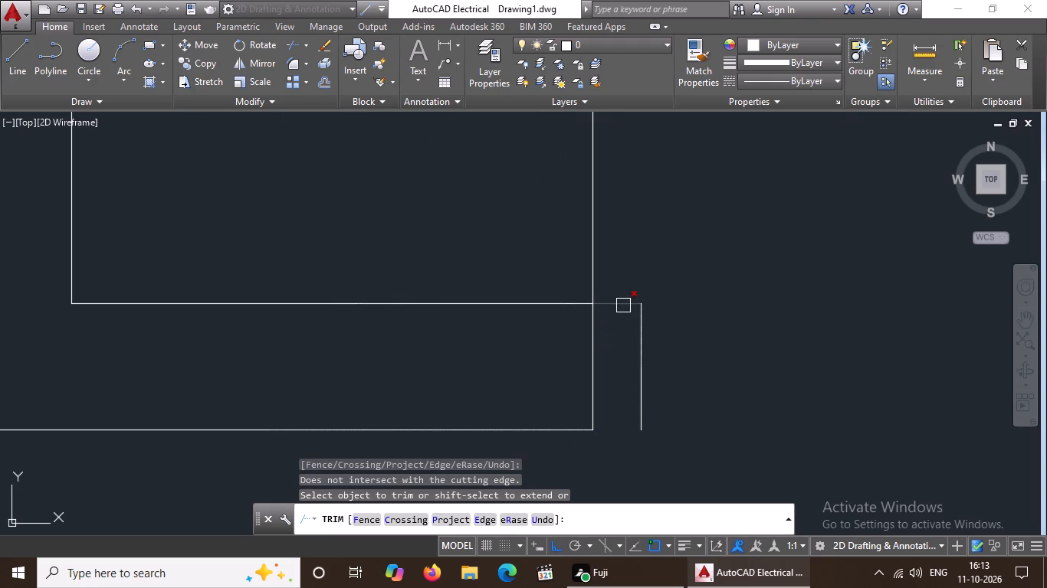
pyautogui.click(623, 305)
pyautogui.press('Escape')
pyautogui.click(645, 353)
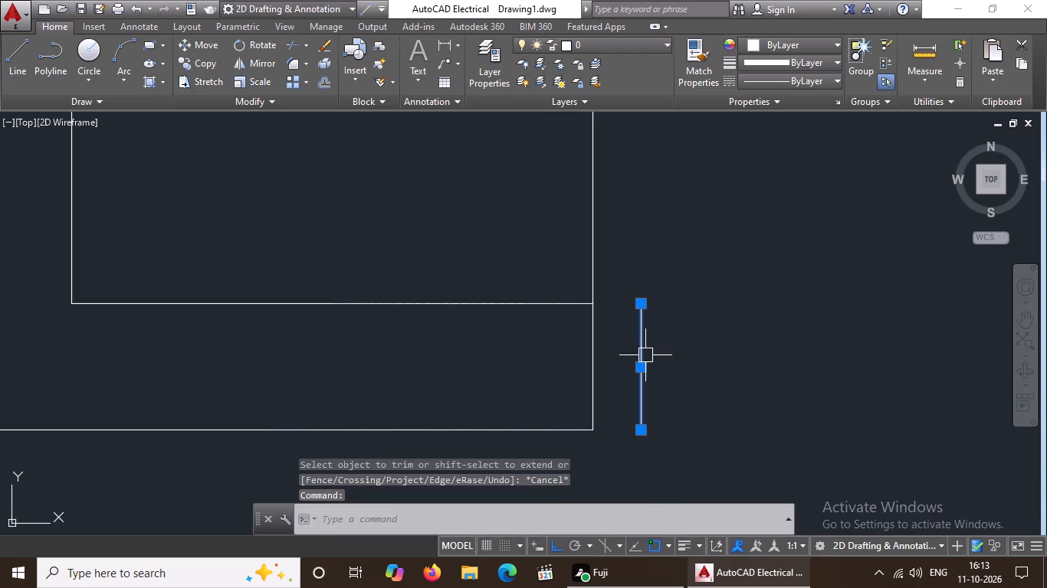
pyautogui.press('Delete')
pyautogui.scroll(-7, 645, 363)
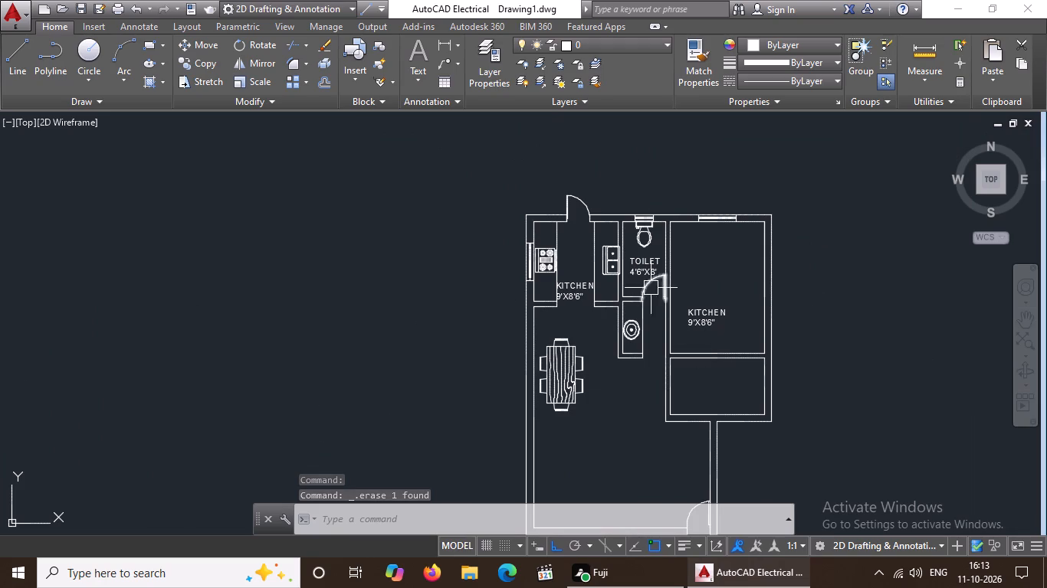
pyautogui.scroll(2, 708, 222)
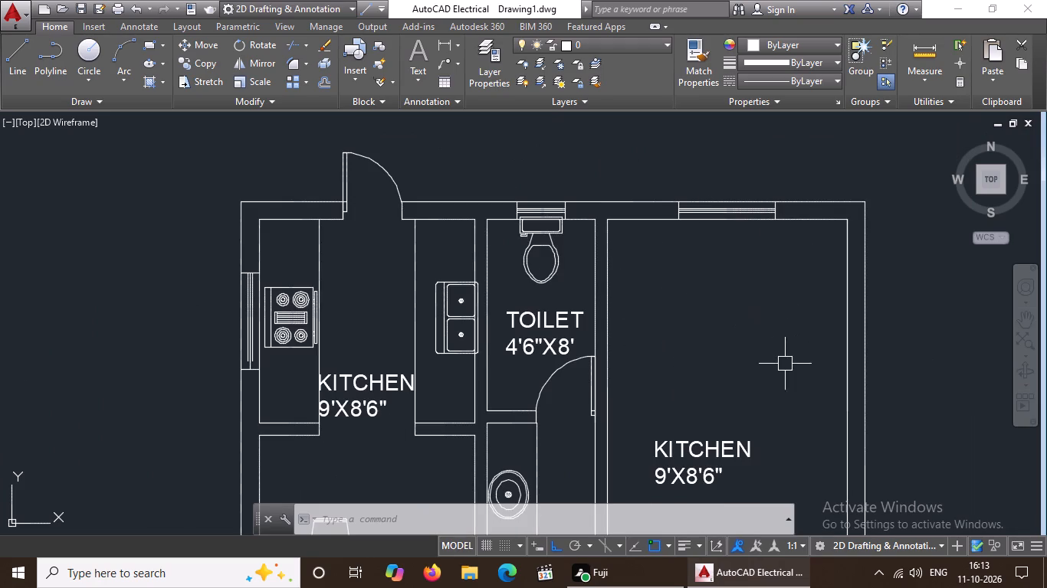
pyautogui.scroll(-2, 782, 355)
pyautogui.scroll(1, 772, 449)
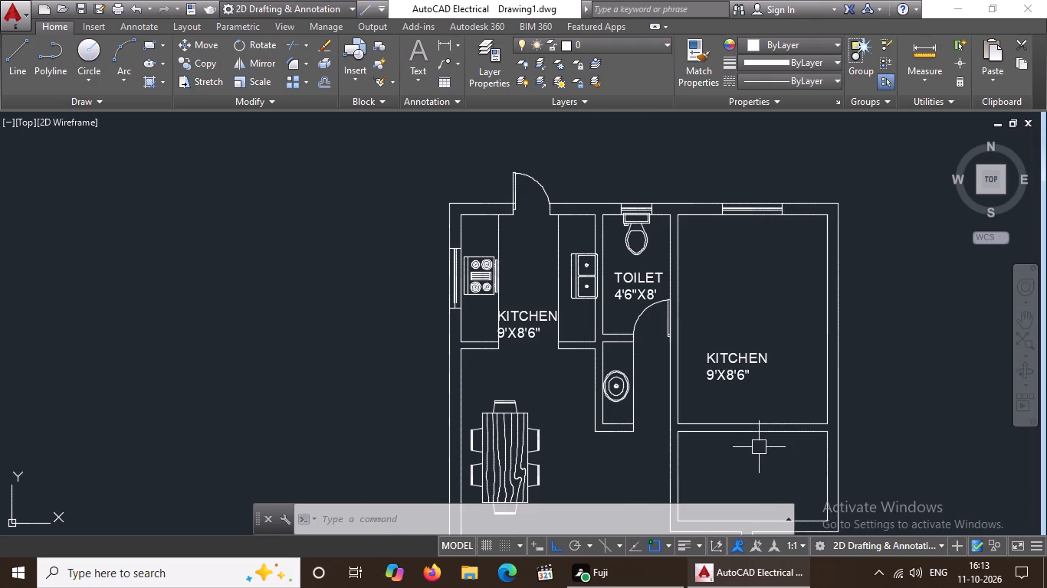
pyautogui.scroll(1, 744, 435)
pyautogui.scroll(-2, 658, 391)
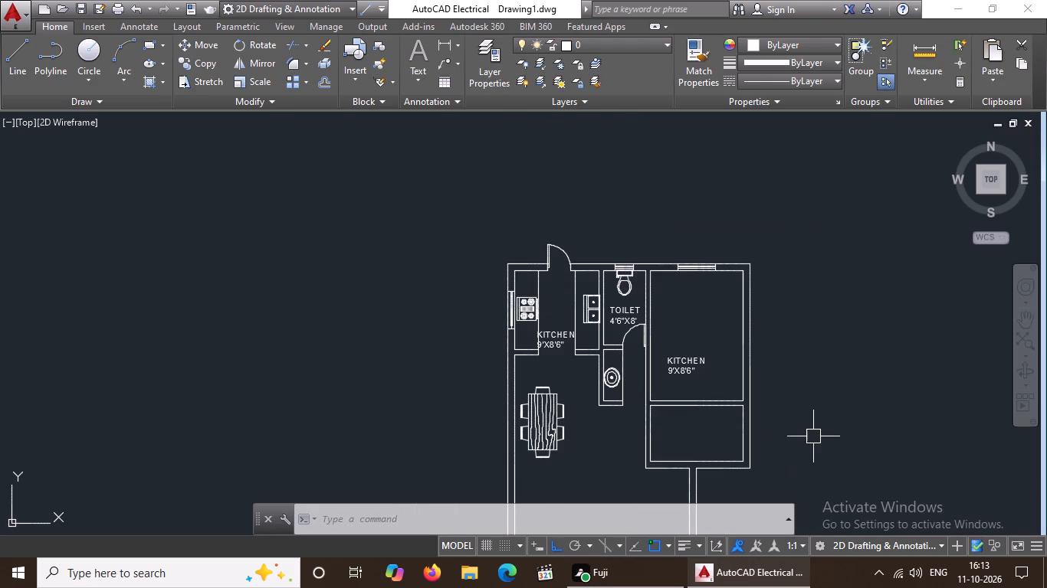
# Insert the Door - Metric block from the architectural tool palette in the empty area right of the floor plan.
pyautogui.press('Escape')
pyautogui.press('t')
pyautogui.press('p')
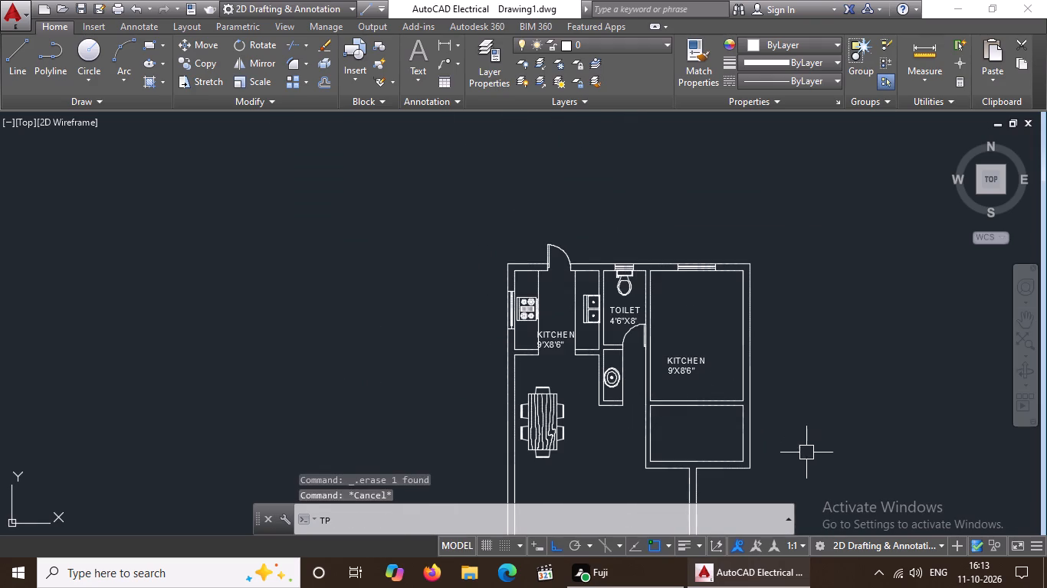
pyautogui.press('space')
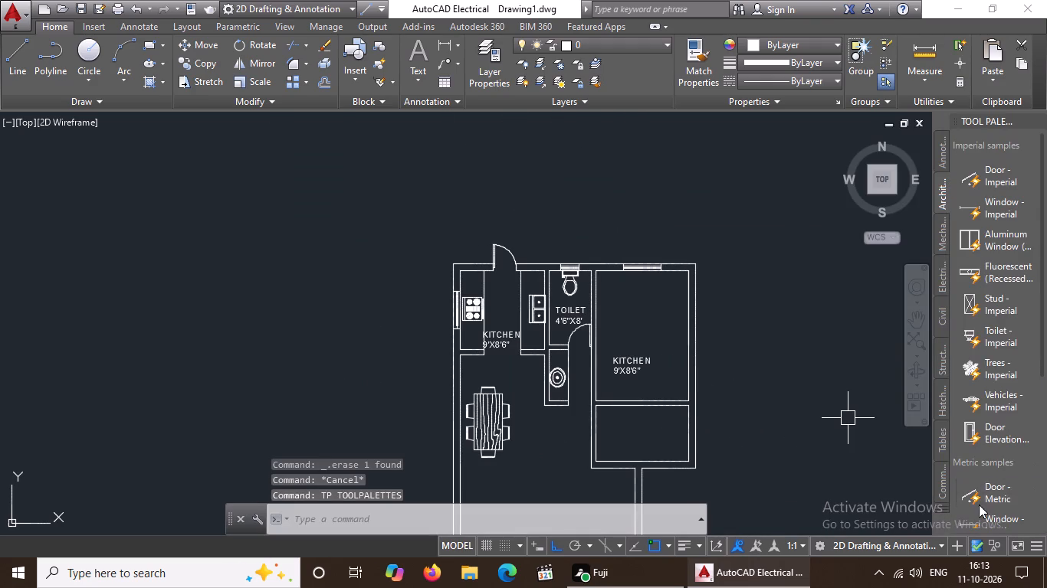
pyautogui.click(983, 501)
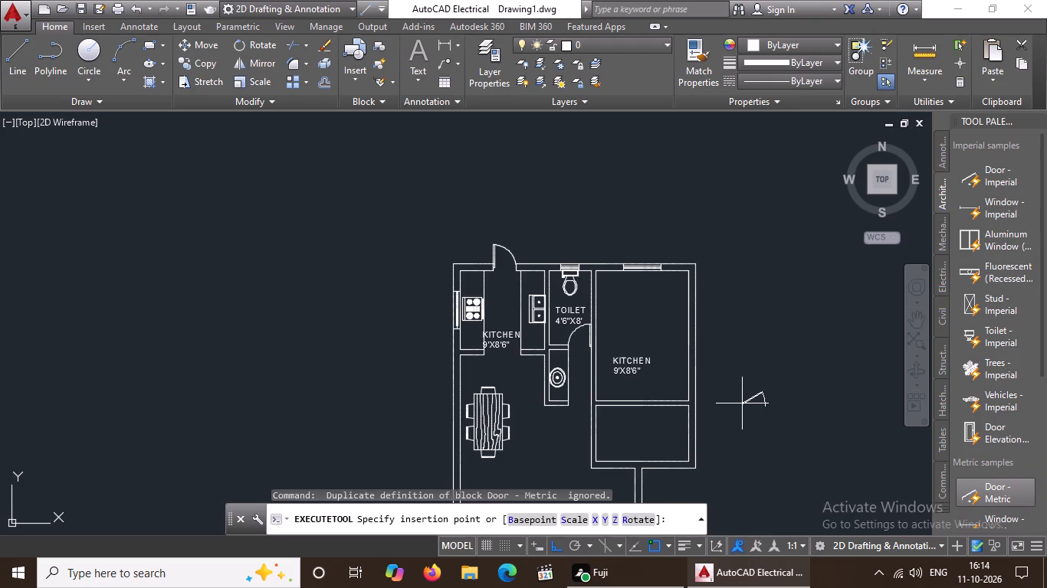
pyautogui.scroll(1, 741, 403)
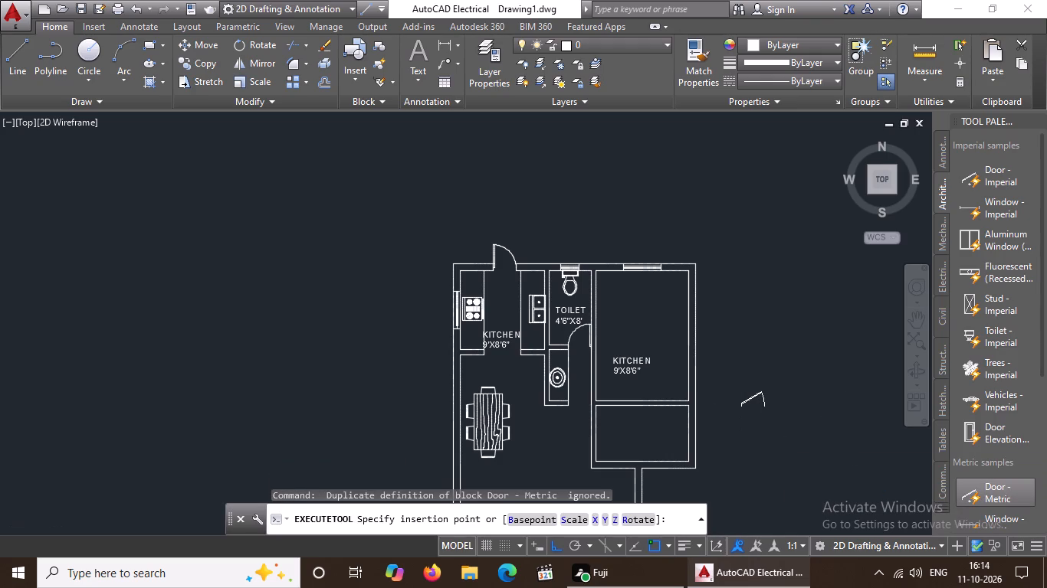
pyautogui.click(740, 403)
# Set the inserted metric door's swing to Open 90º.
pyautogui.click(750, 404)
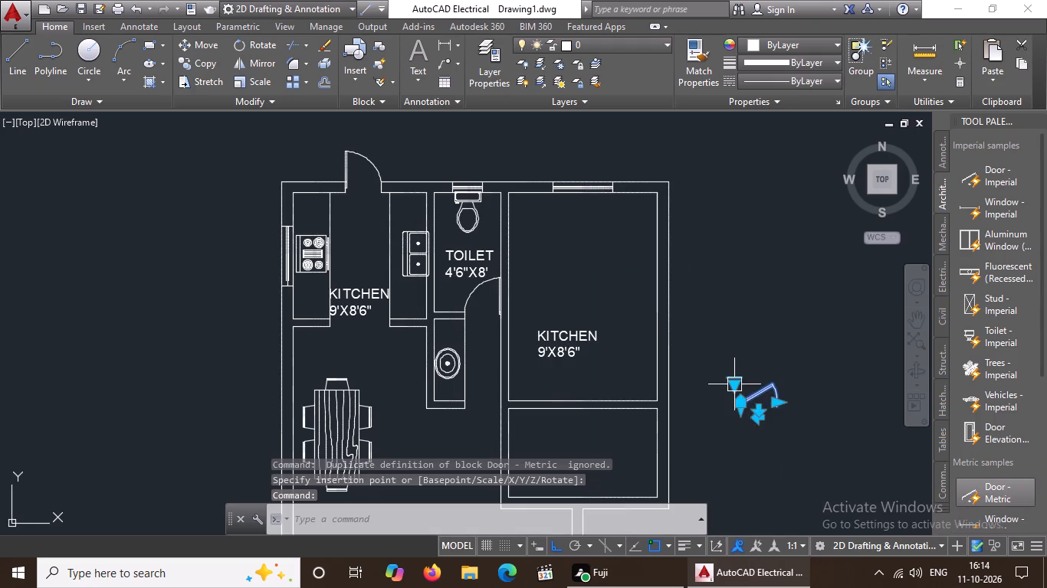
pyautogui.click(738, 383)
pyautogui.click(777, 434)
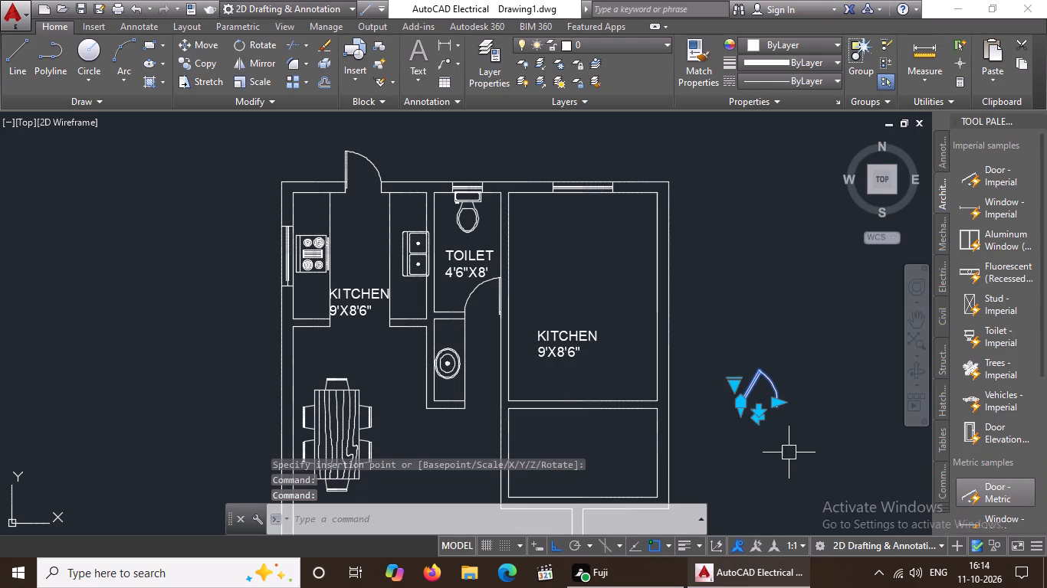
pyautogui.click(743, 380)
pyautogui.click(740, 381)
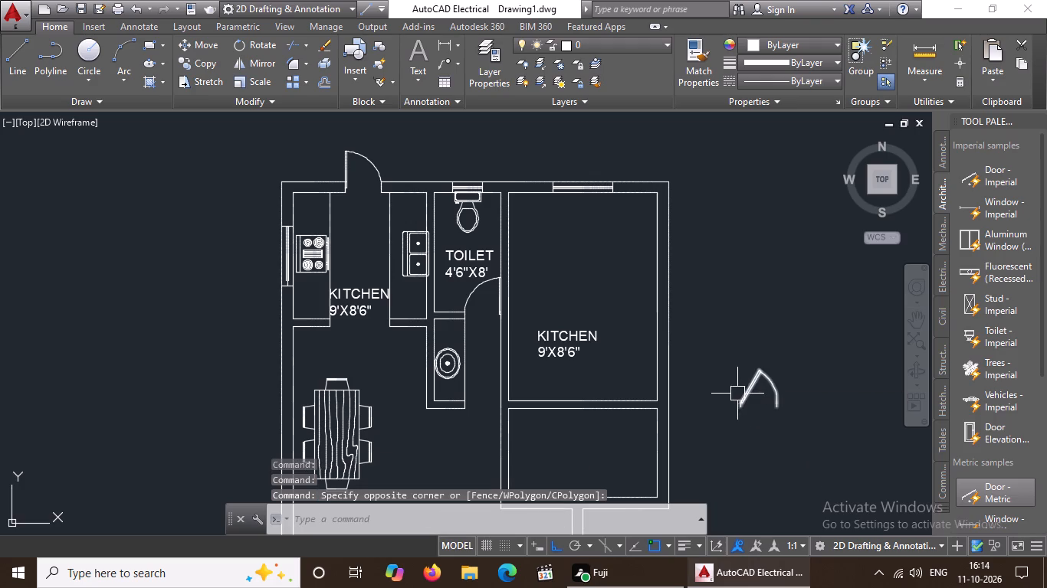
pyautogui.click(749, 397)
pyautogui.click(735, 384)
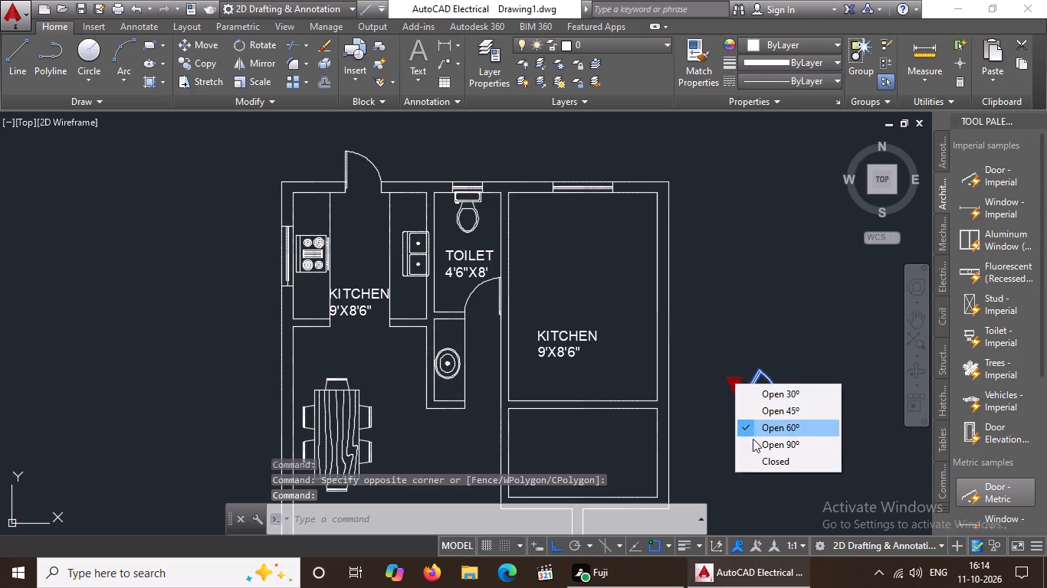
pyautogui.click(753, 437)
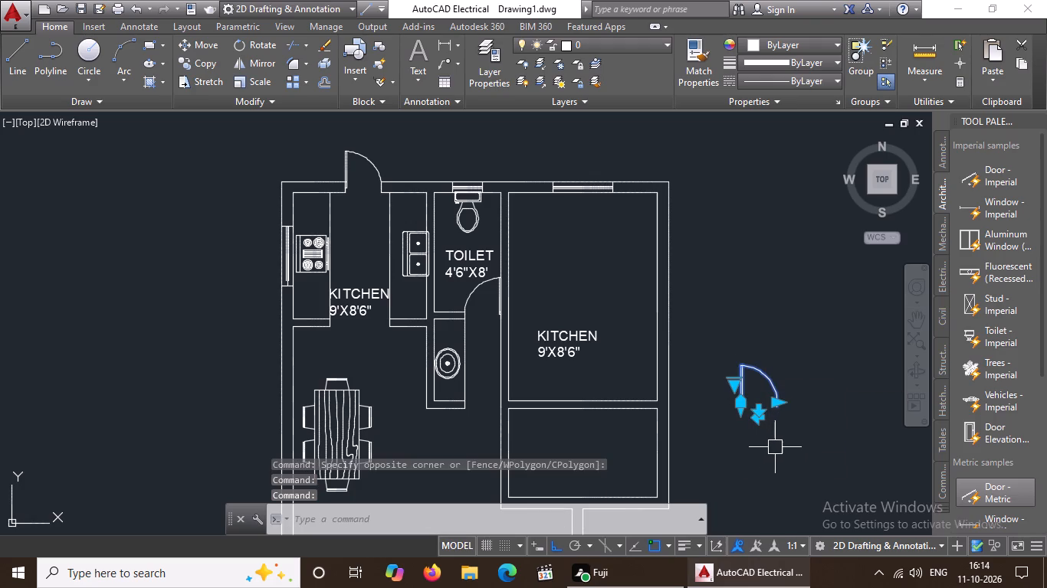
# Move the new door from its lower hinge corner to the left end of the wall below the right-hand KITCHEN room.
pyautogui.click(208, 41)
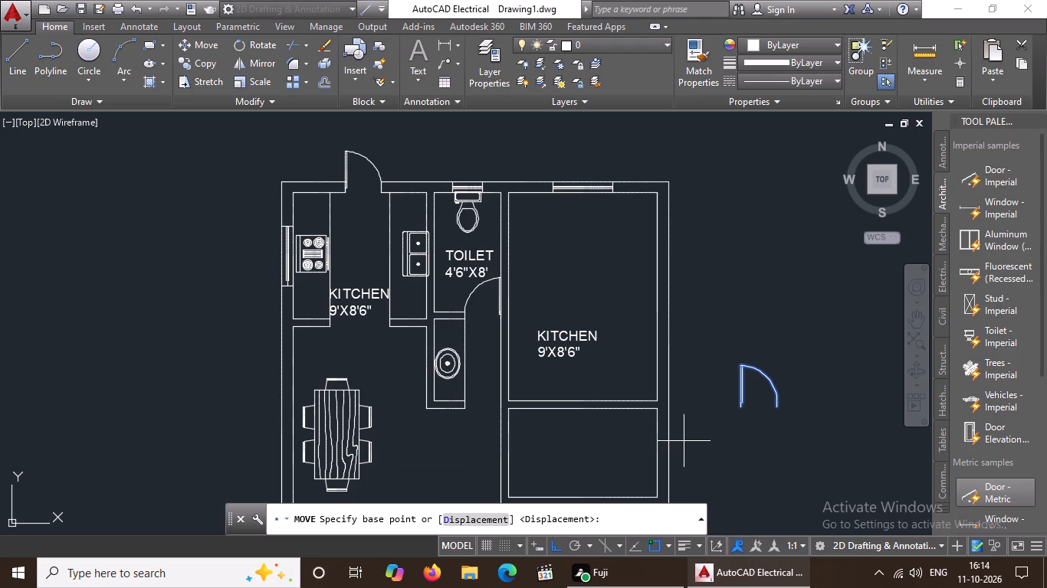
pyautogui.scroll(2, 730, 416)
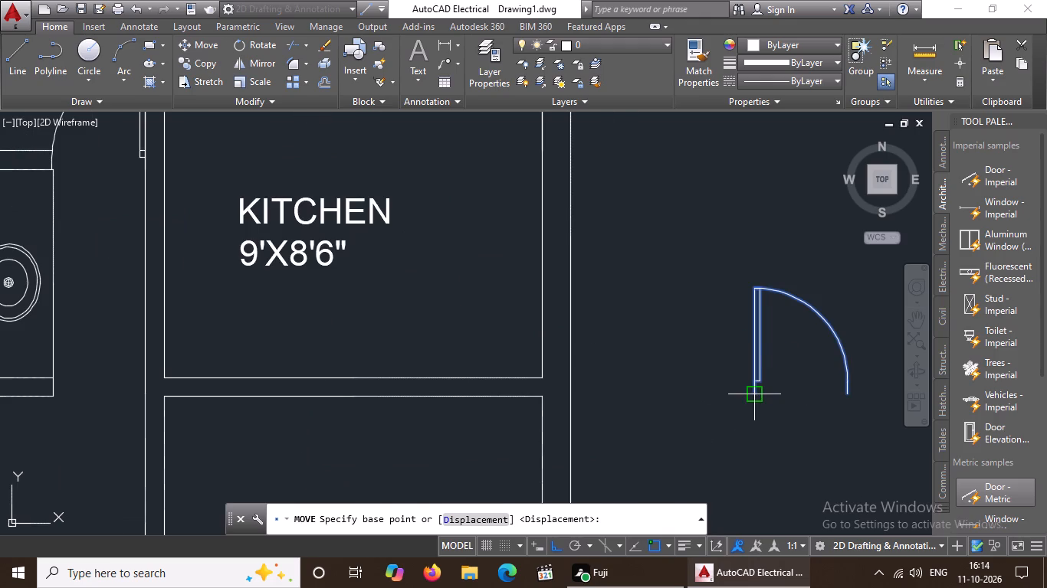
pyautogui.click(760, 395)
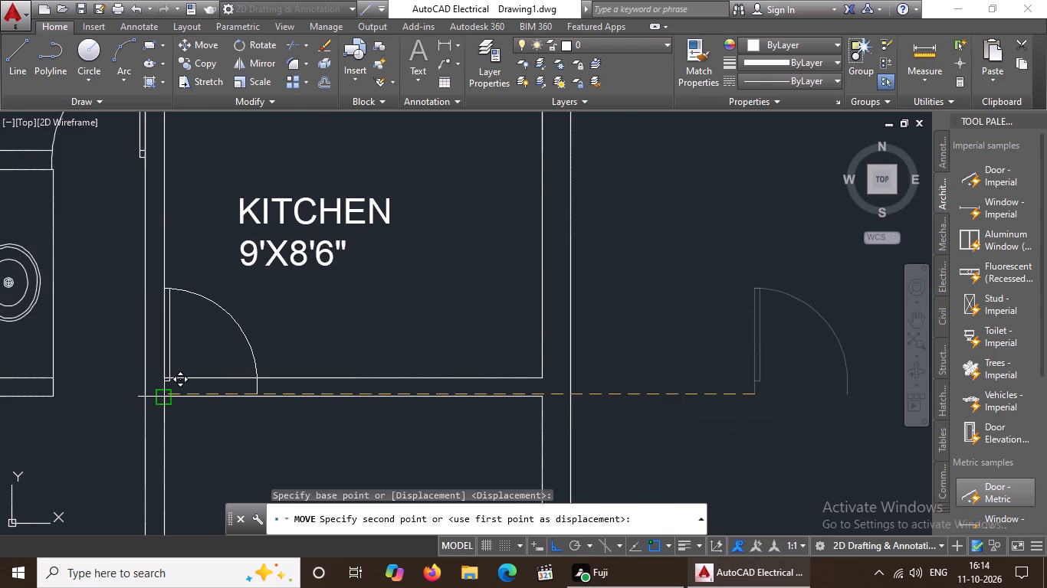
pyautogui.click(163, 397)
# Trim both wall lines across the new door opening in the wall below the right-hand KITCHEN room.
pyautogui.scroll(-2, 258, 393)
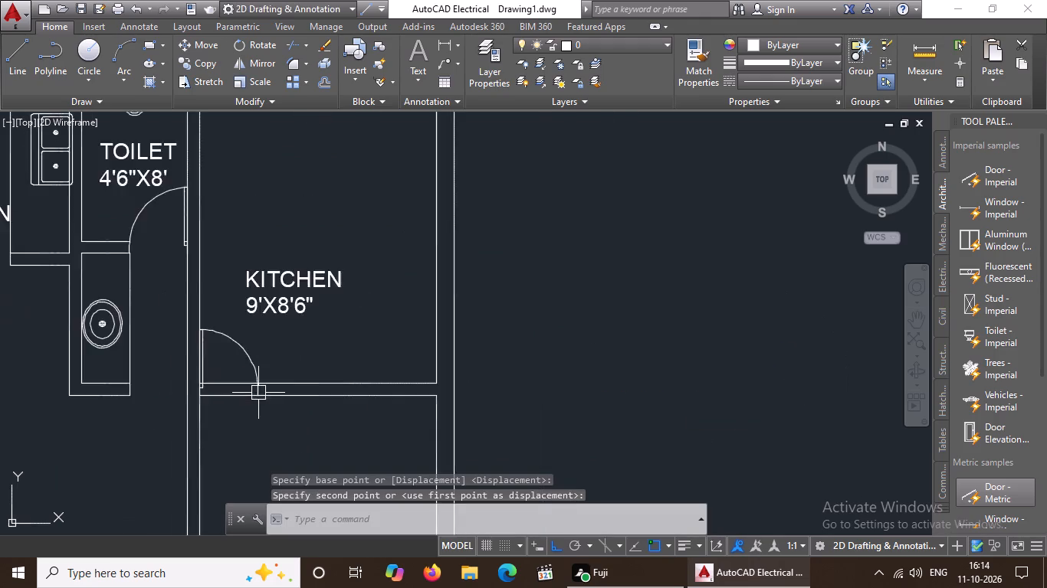
pyautogui.scroll(-2, 258, 393)
pyautogui.scroll(3, 223, 358)
pyautogui.scroll(-3, 405, 441)
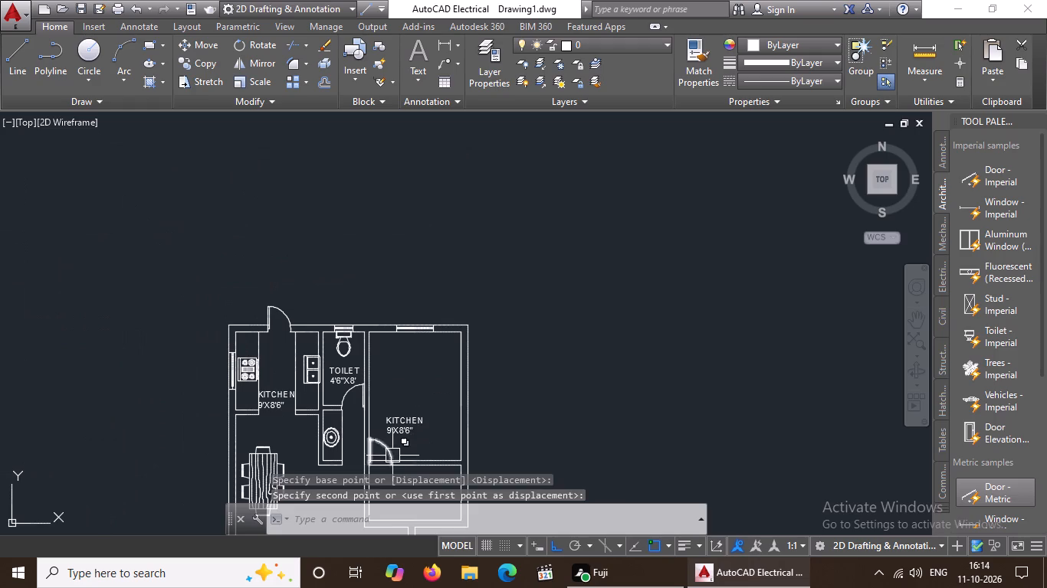
pyautogui.moveTo(392, 454); pyautogui.dragTo(386, 388, button='middle')
pyautogui.scroll(2, 378, 394)
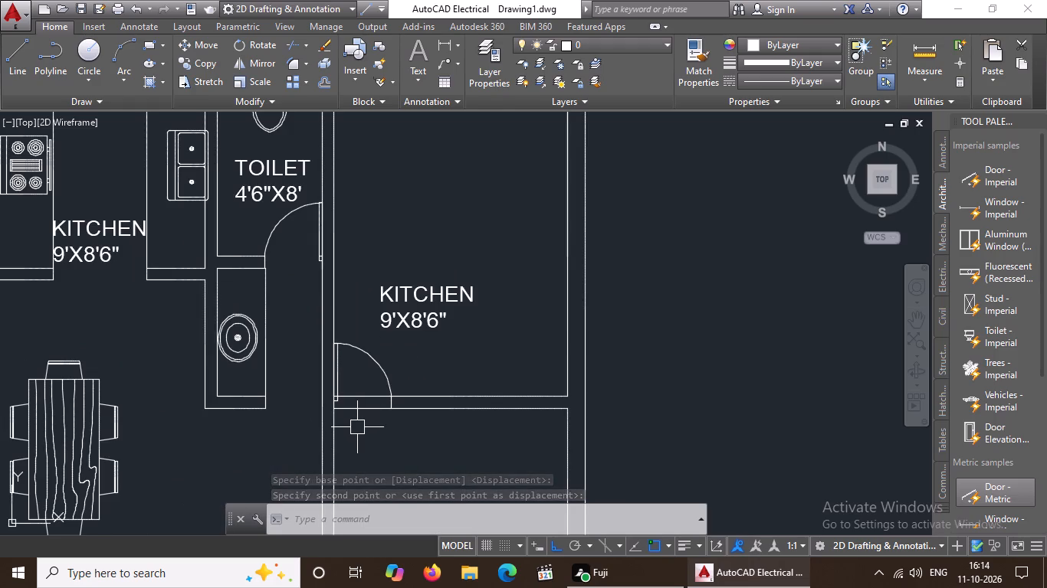
pyautogui.press('Escape')
pyautogui.press('t')
pyautogui.press('r')
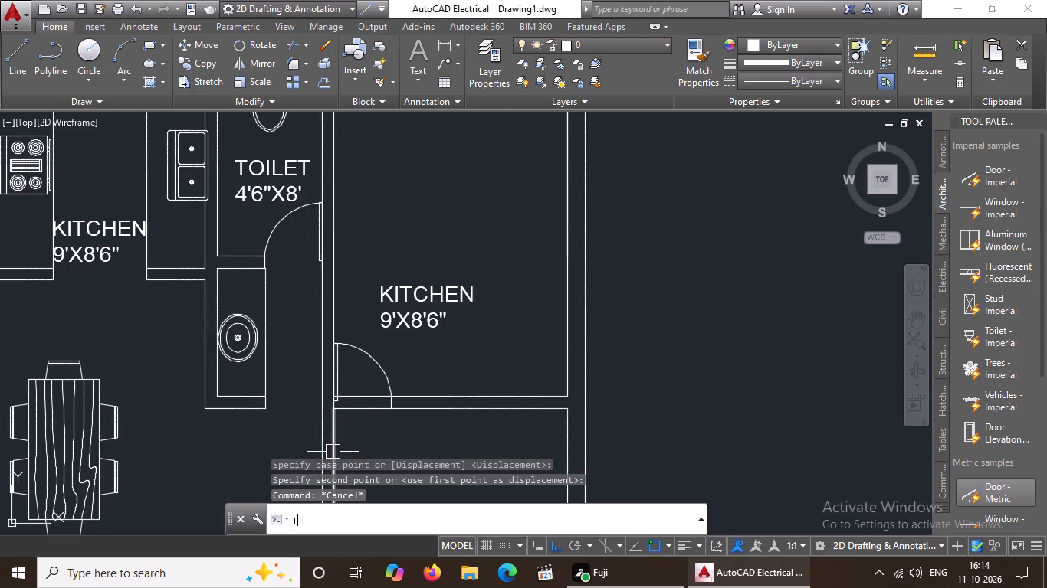
pyautogui.press('space')
pyautogui.press('space')
pyautogui.scroll(3, 326, 431)
pyautogui.click(359, 354)
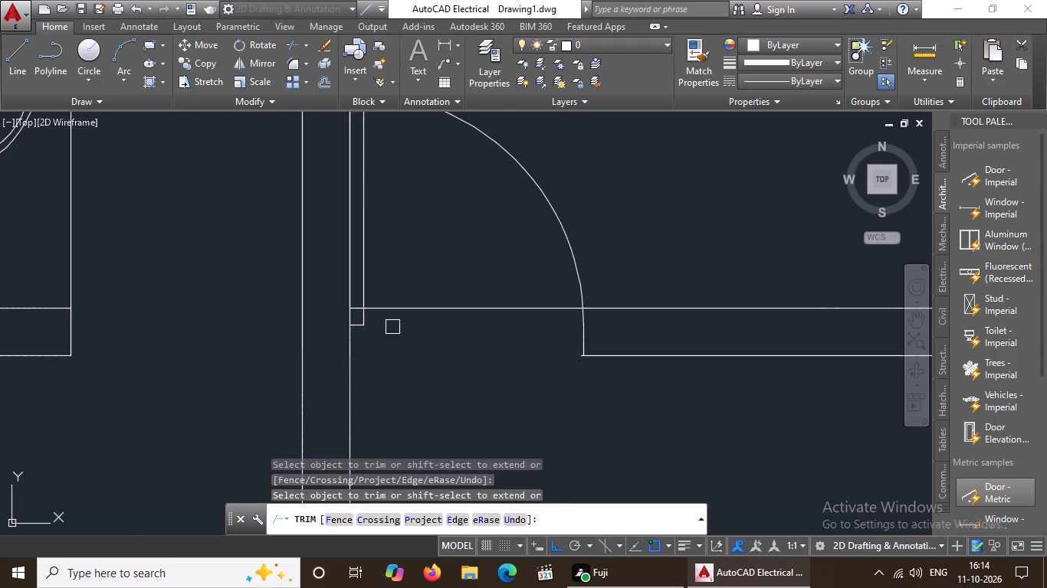
pyautogui.click(388, 309)
pyautogui.scroll(-3, 430, 319)
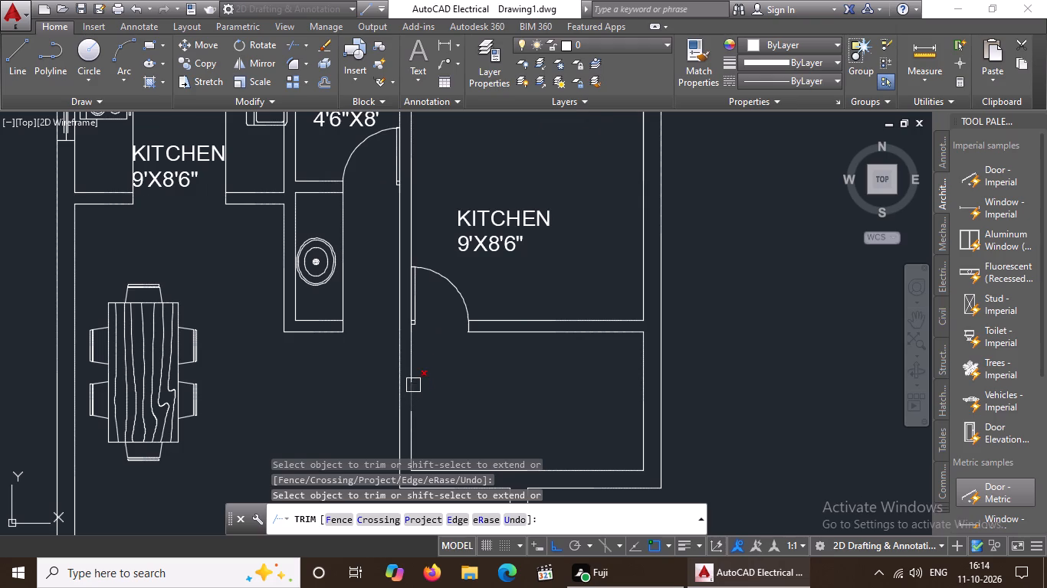
pyautogui.moveTo(465, 253); pyautogui.dragTo(476, 383, button='middle')
pyautogui.scroll(-1, 476, 377)
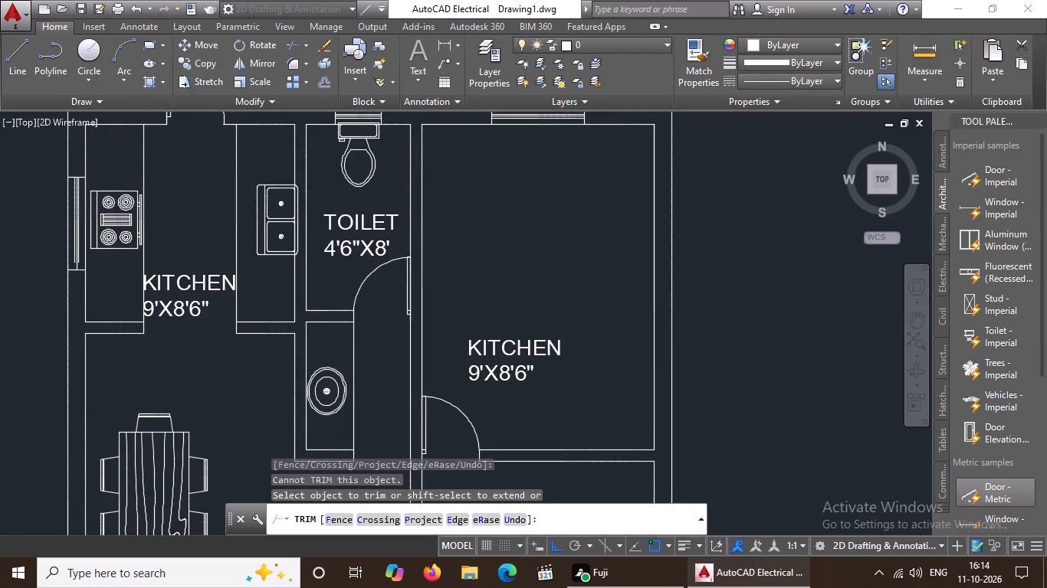
pyautogui.press('Escape')
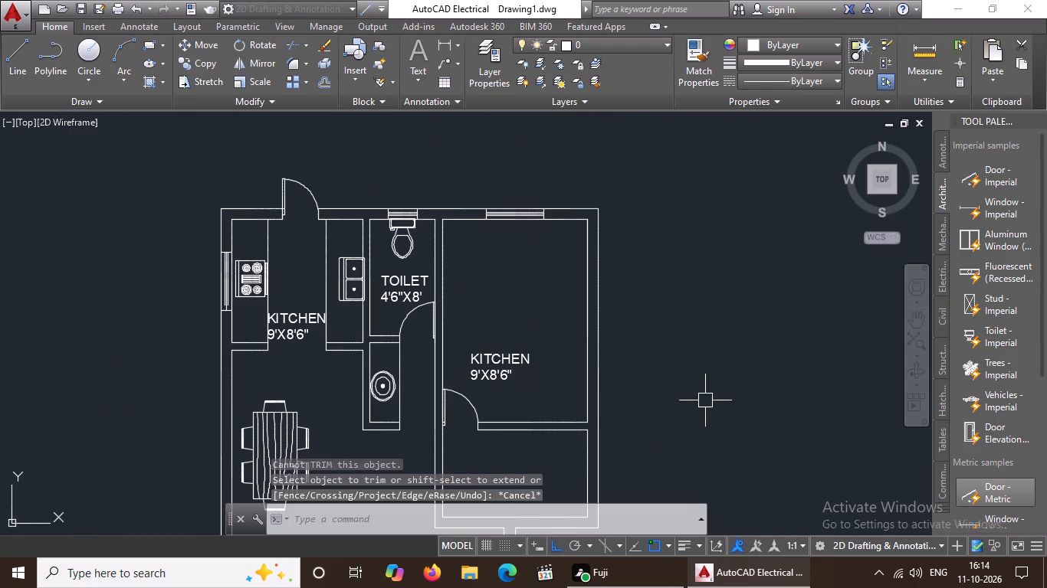
# Insert the Bed - Queen block from DesignCenter's Home - Space Planner.dwg at scale 1 in the empty area left of the floor plan.
pyautogui.write('DC')
pyautogui.press('space')
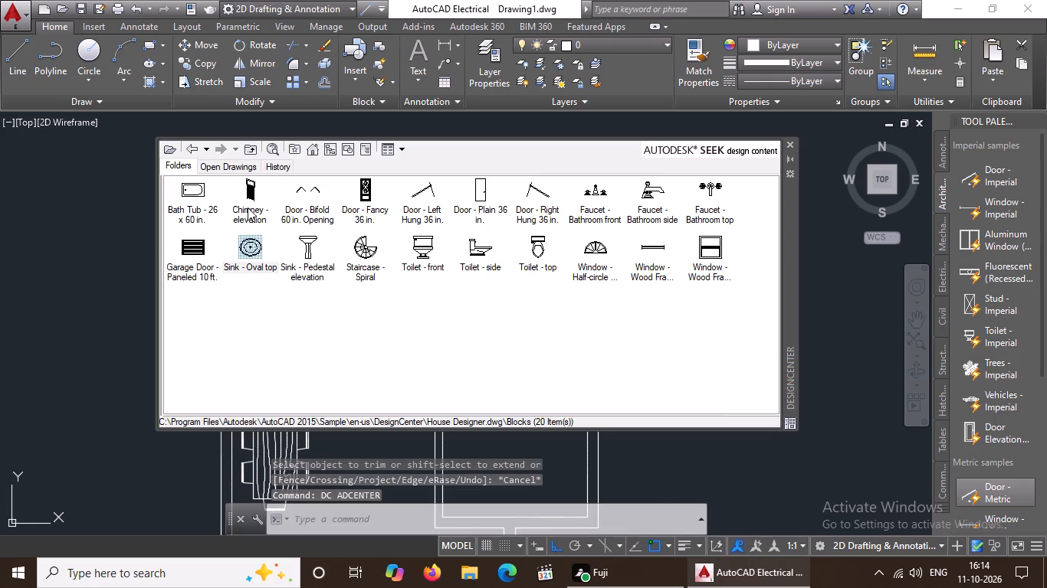
pyautogui.doubleClick(186, 149)
pyautogui.doubleClick(186, 149)
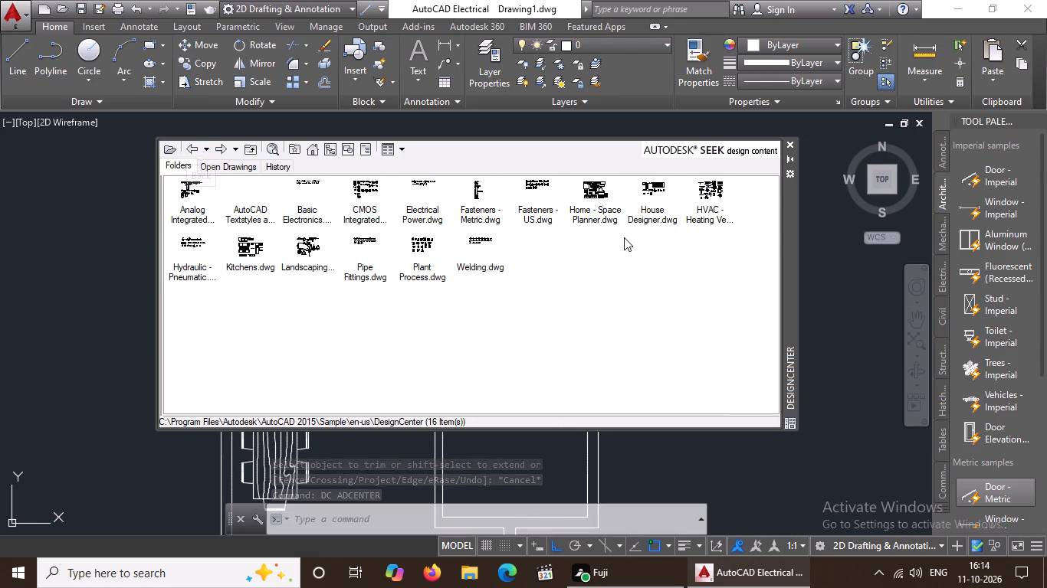
pyautogui.doubleClick(574, 210)
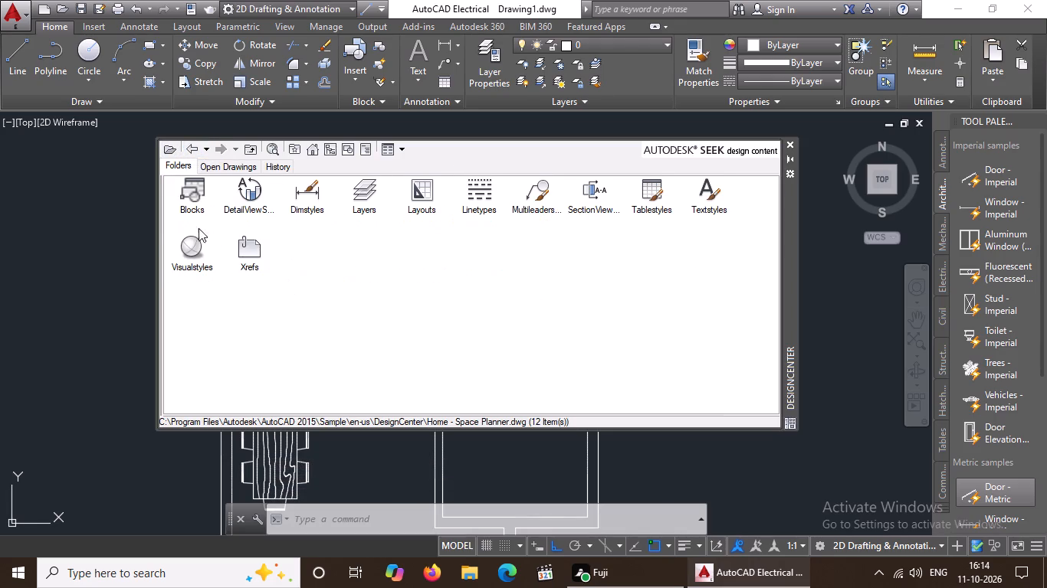
pyautogui.doubleClick(192, 207)
pyautogui.click(184, 194)
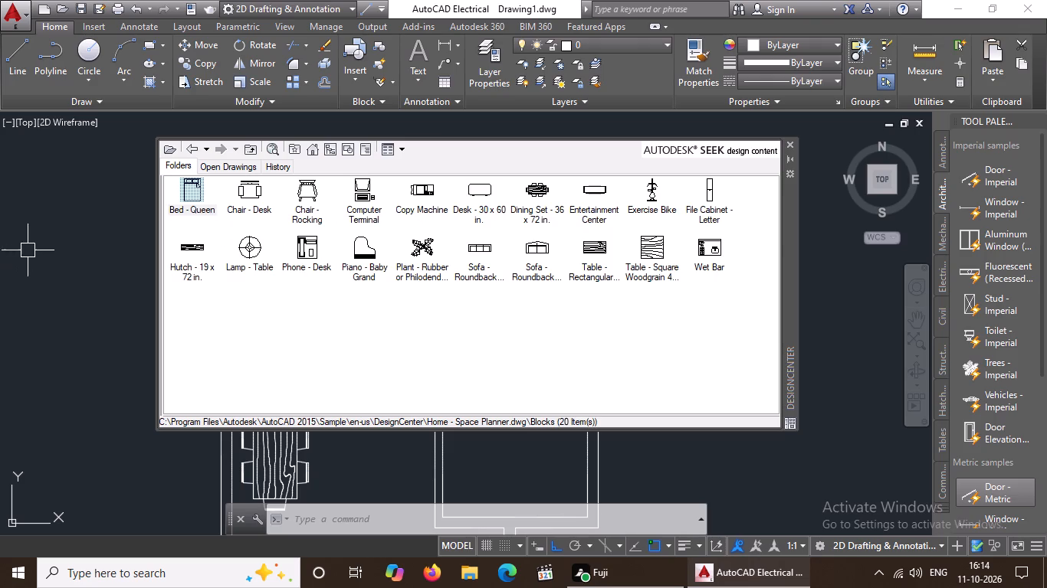
pyautogui.doubleClick(189, 204)
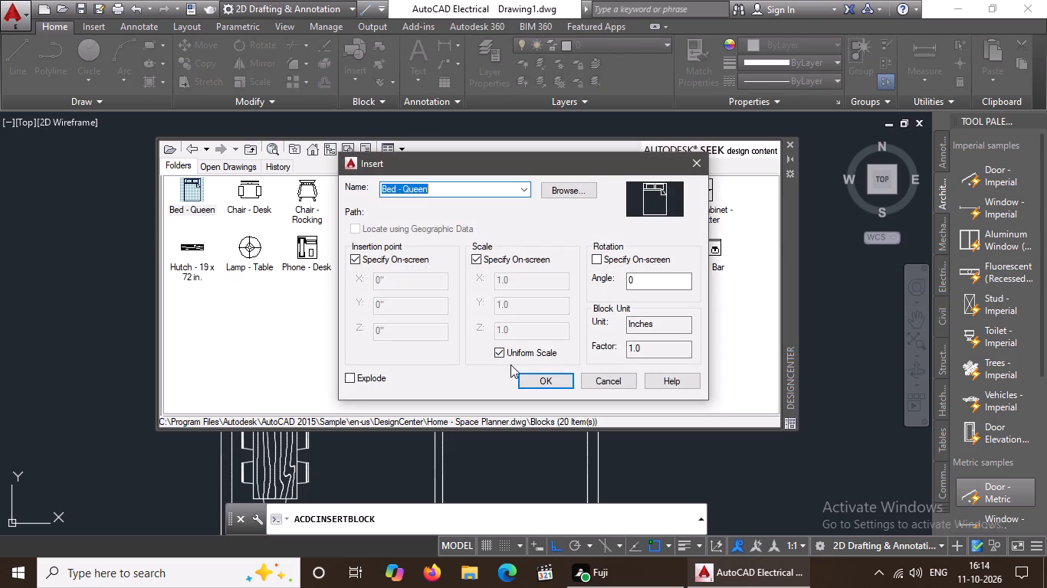
pyautogui.click(534, 373)
pyautogui.click(44, 267)
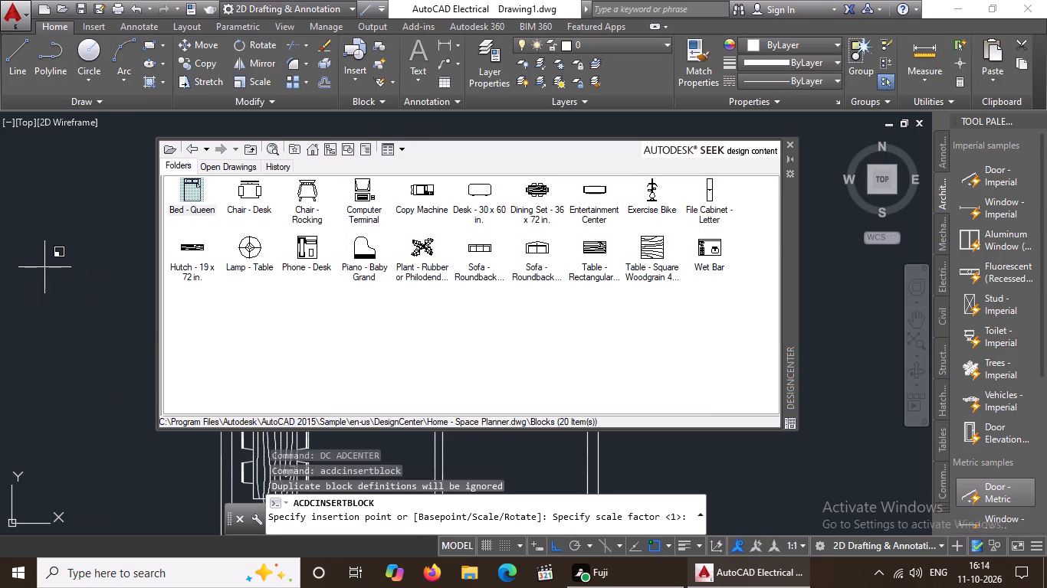
pyautogui.press('Return')
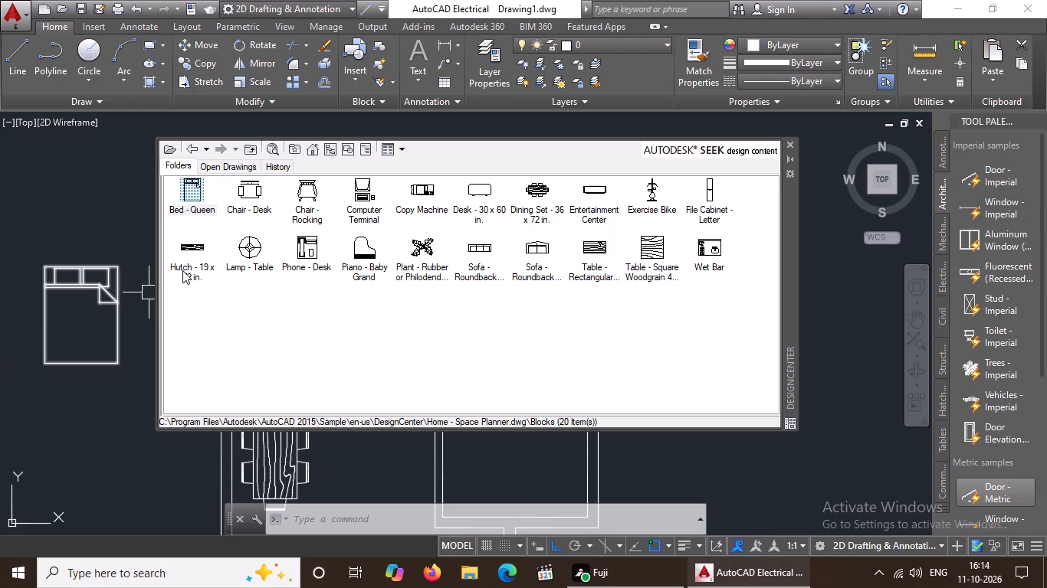
# Insert the Lamp - Table block at scale 1 just below the queen bed, left of the floor plan.
pyautogui.doubleClick(238, 252)
pyautogui.click(545, 381)
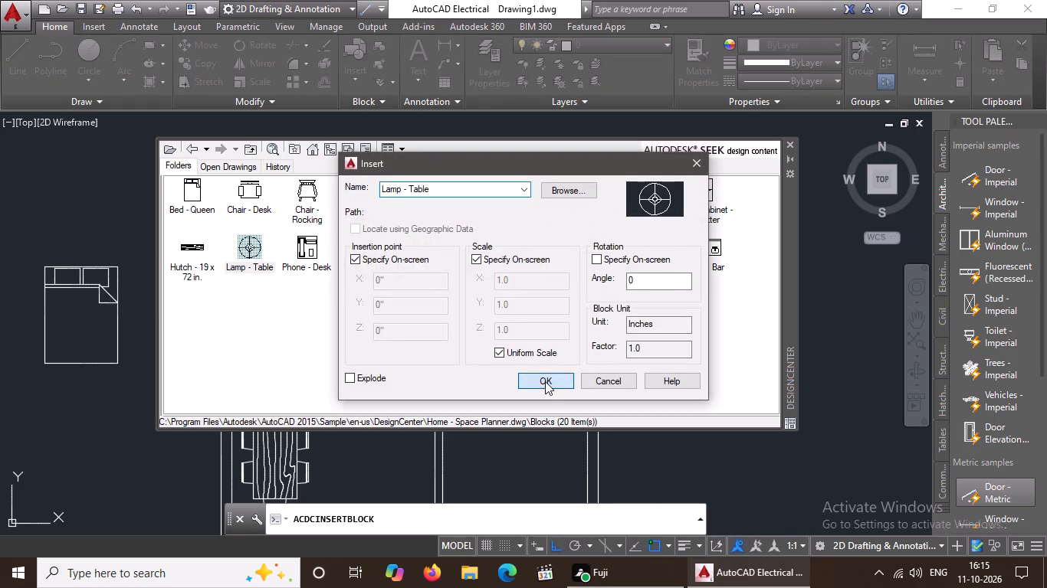
pyautogui.click(63, 408)
pyautogui.press('Return')
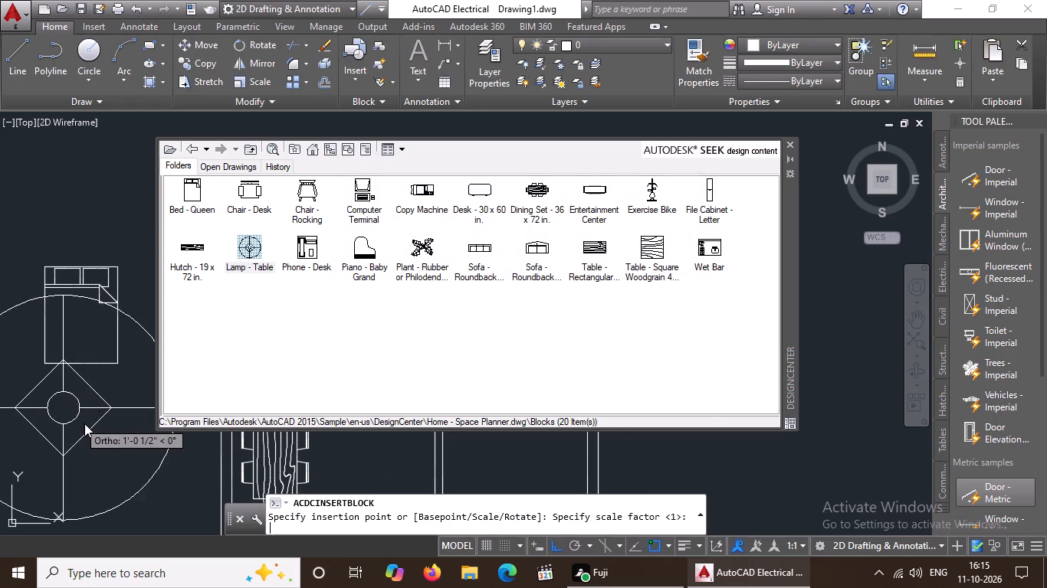
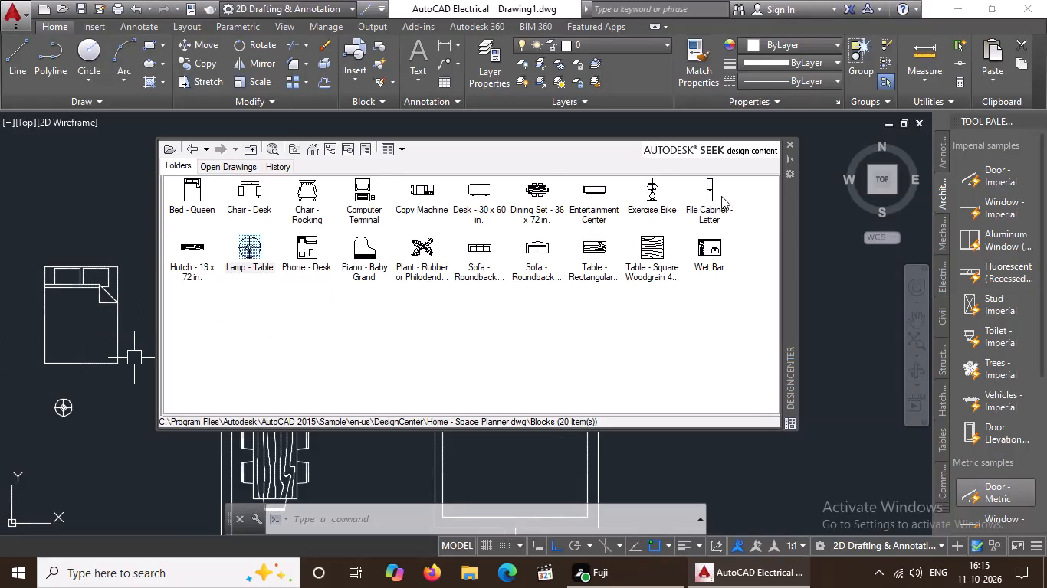
# Close DesignCenter and rotate the queen bed left of the floor plan 90° clockwise, so its pillows face right.
pyautogui.click(787, 147)
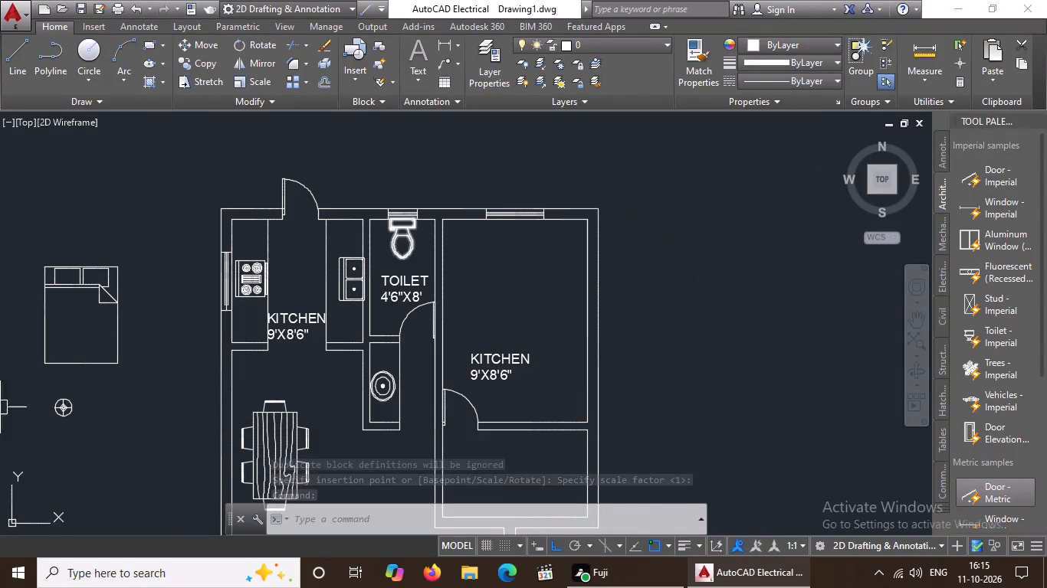
pyautogui.scroll(-1, 274, 404)
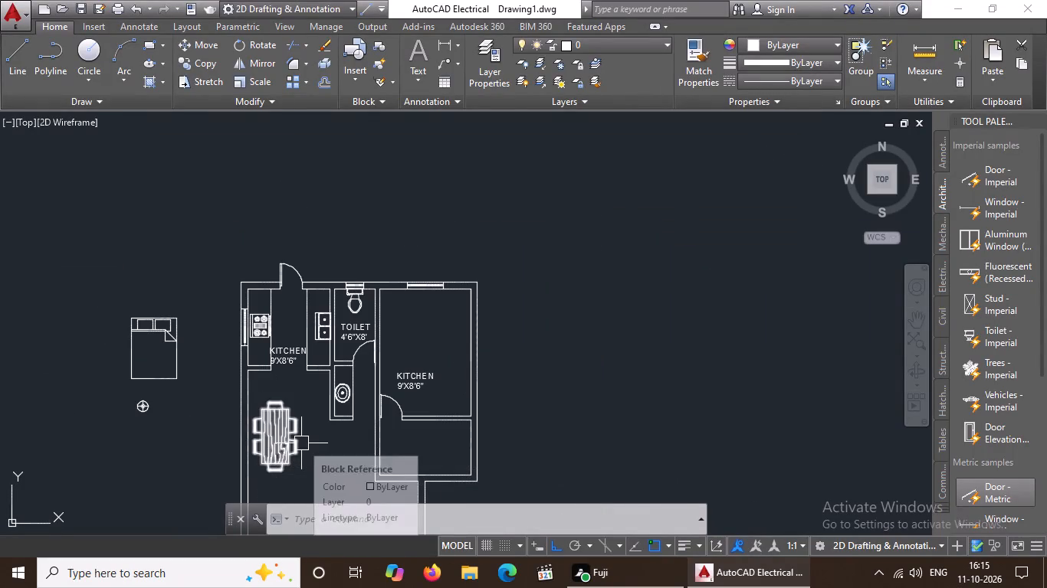
pyautogui.scroll(-2, 301, 443)
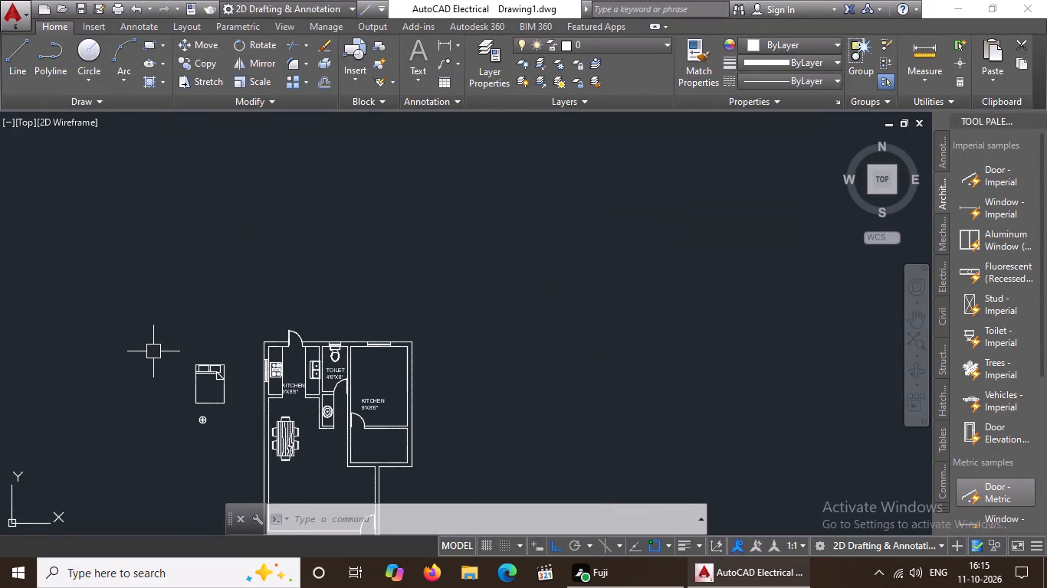
pyautogui.click(205, 367)
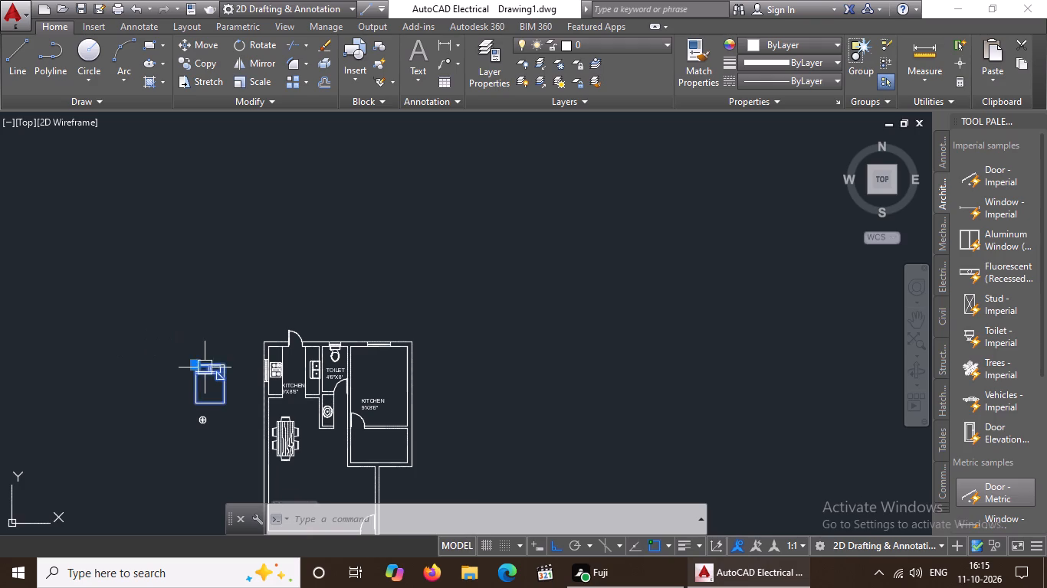
pyautogui.click(259, 42)
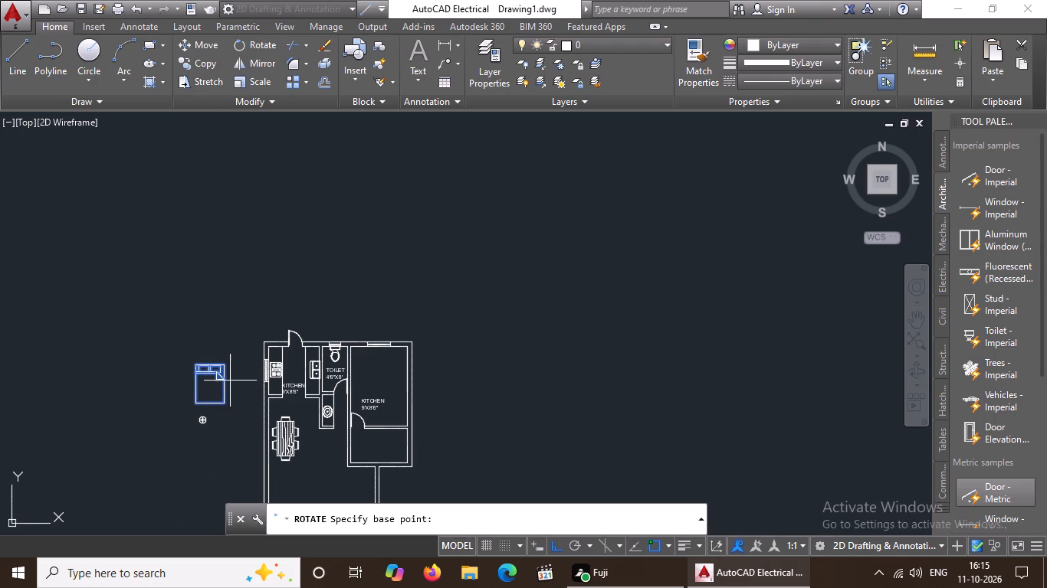
pyautogui.click(222, 390)
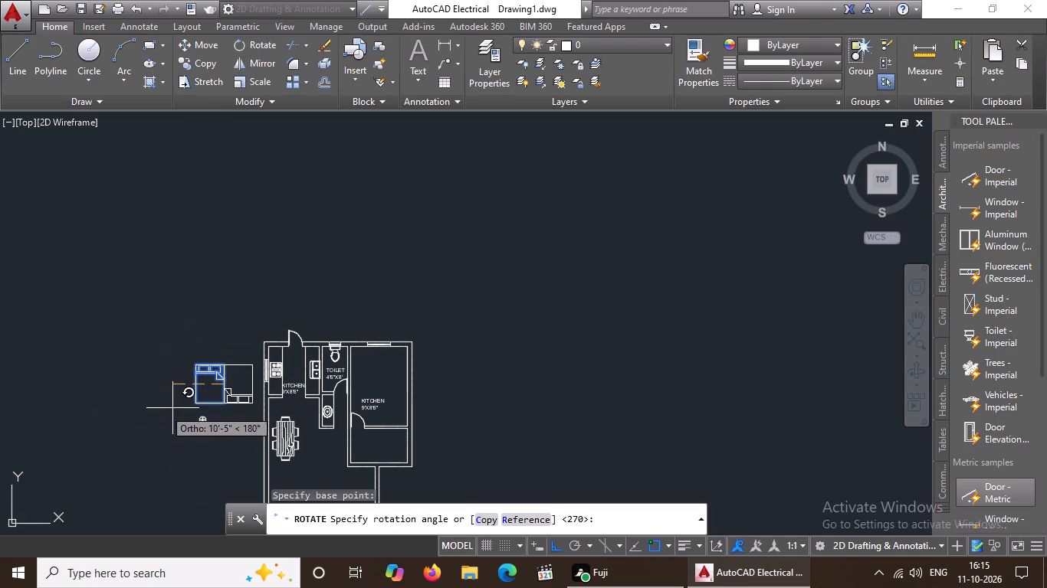
pyautogui.click(223, 477)
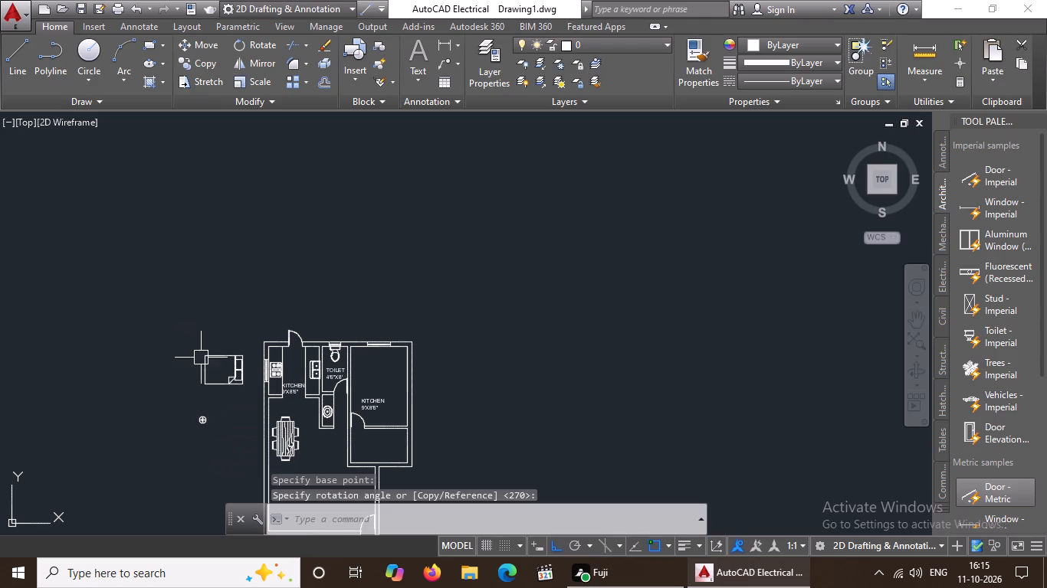
# Move the queen bed into the right-hand KITCHEN room with Ortho off, placing its pillow end against the right wall.
pyautogui.click(201, 359)
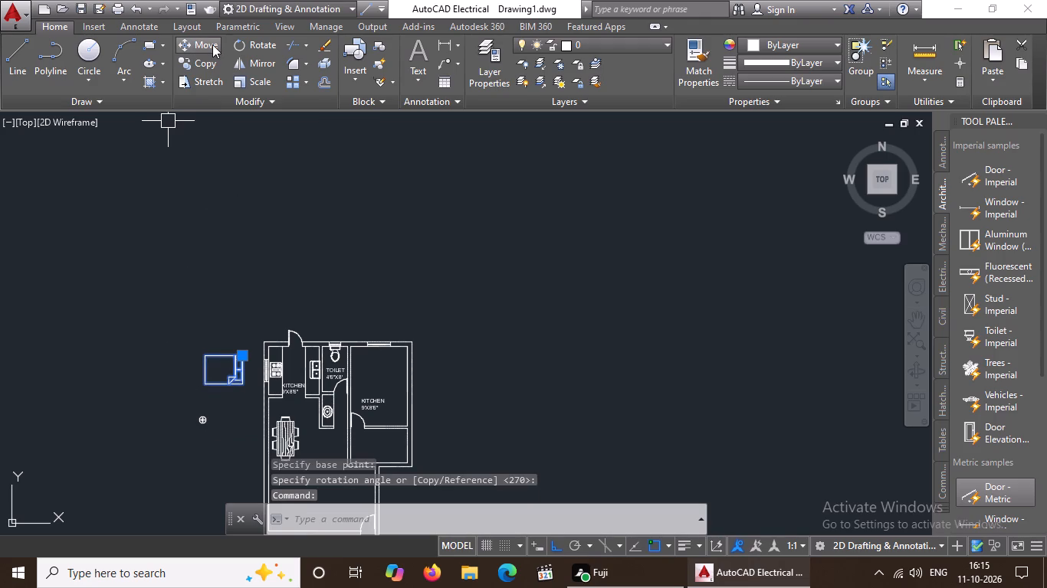
pyautogui.click(212, 44)
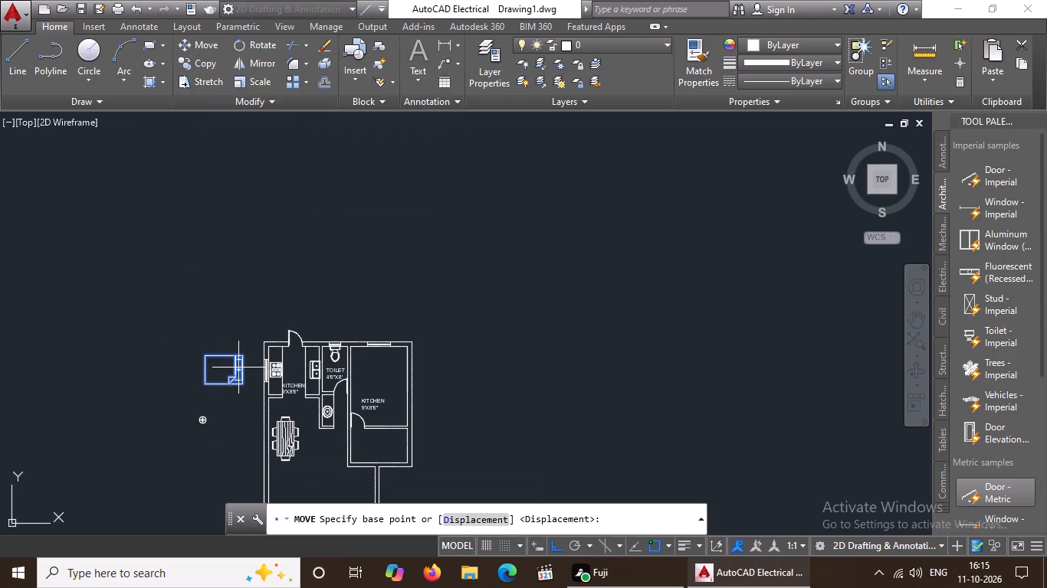
pyautogui.click(240, 370)
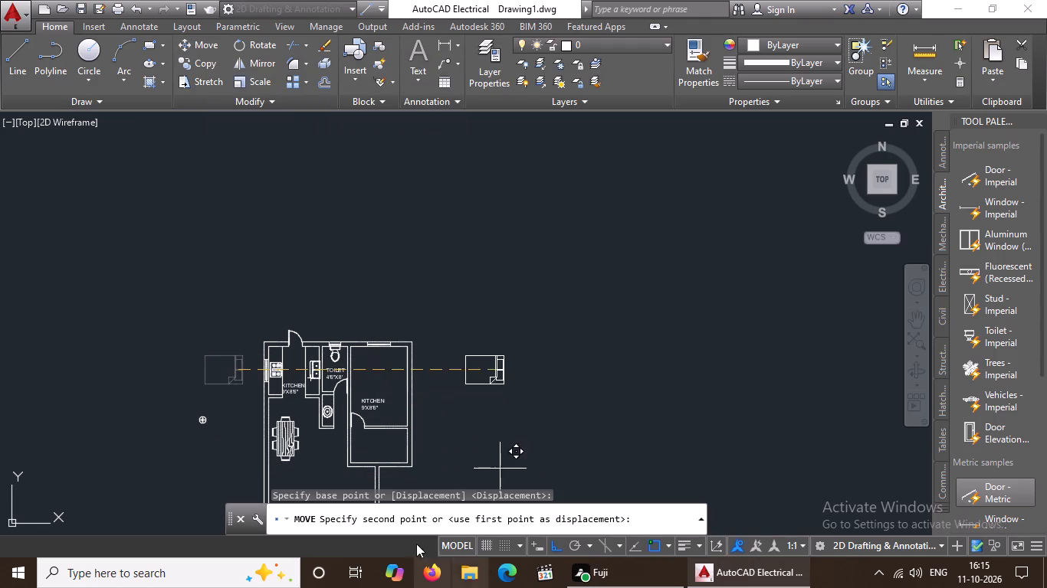
pyautogui.click(549, 541)
pyautogui.scroll(2, 422, 390)
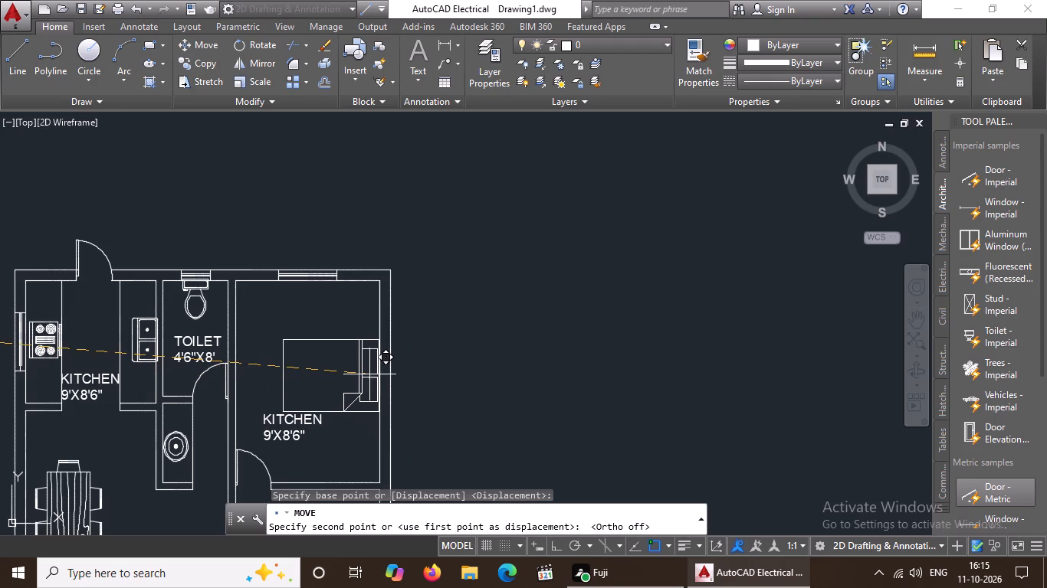
pyautogui.click(368, 374)
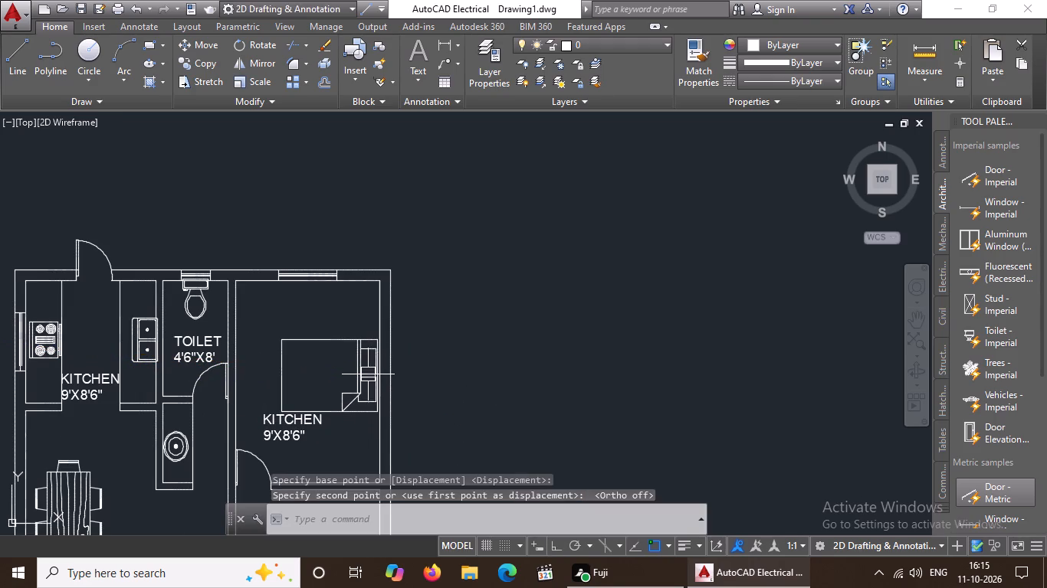
pyautogui.press('Escape')
# Move the table lamp from outside the plan to just above the bed's pillow end in the right-hand KITCHEN room.
pyautogui.scroll(-2, 489, 416)
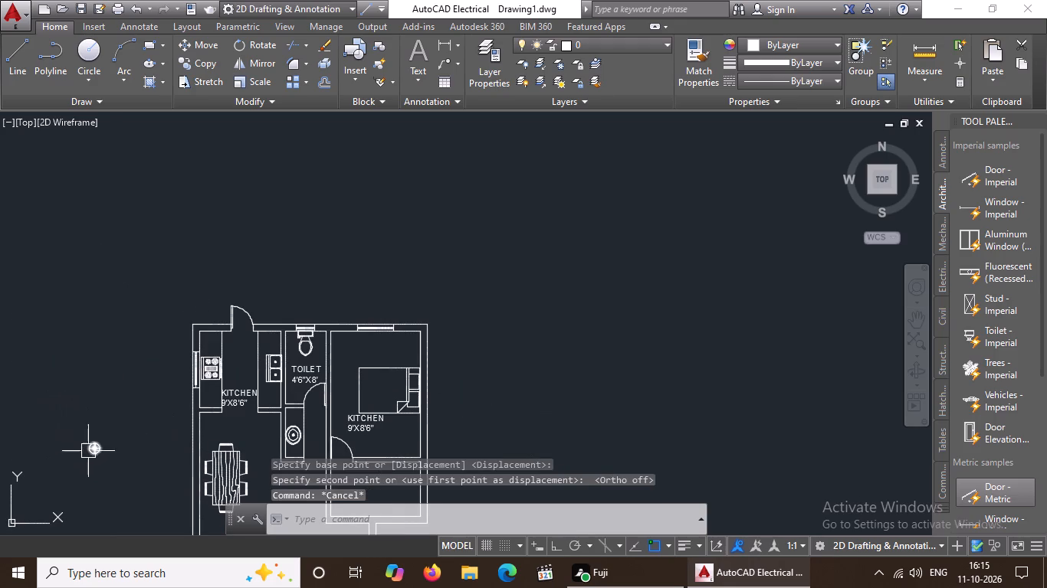
pyautogui.click(94, 451)
pyautogui.click(201, 45)
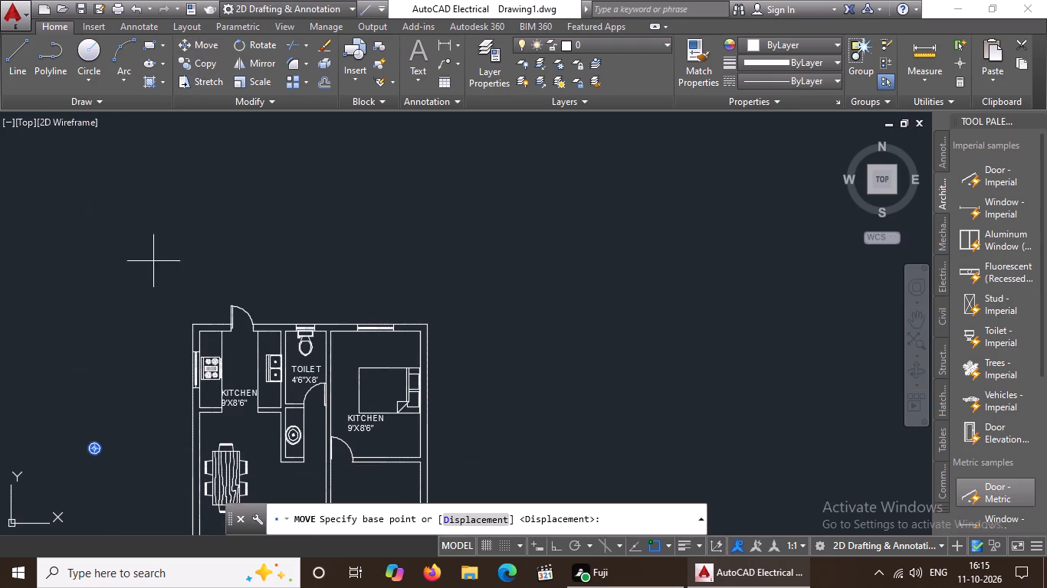
pyautogui.click(90, 448)
pyautogui.scroll(2, 336, 381)
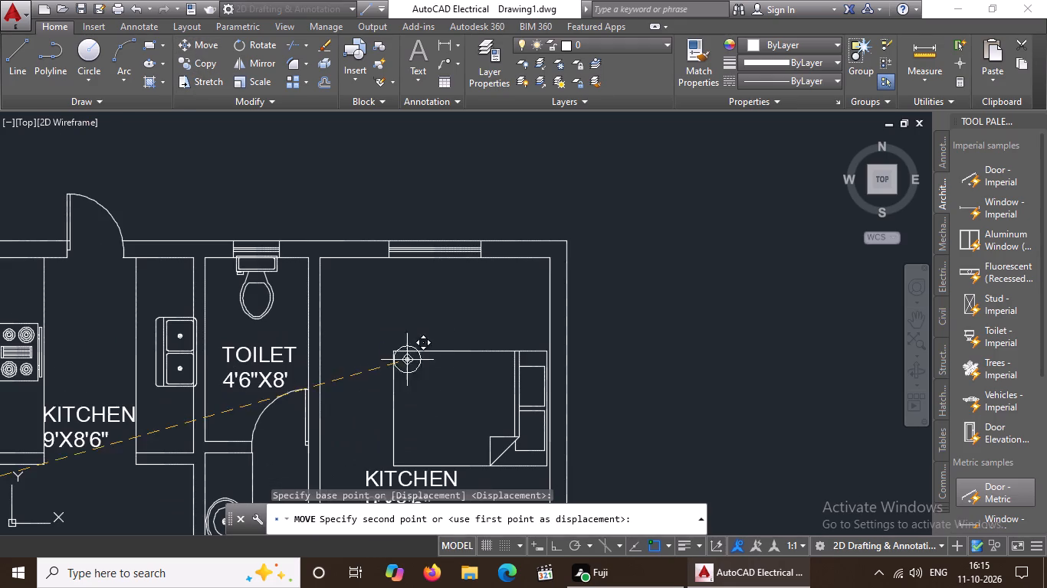
pyautogui.click(530, 330)
pyautogui.scroll(-2, 595, 369)
pyautogui.scroll(1, 569, 408)
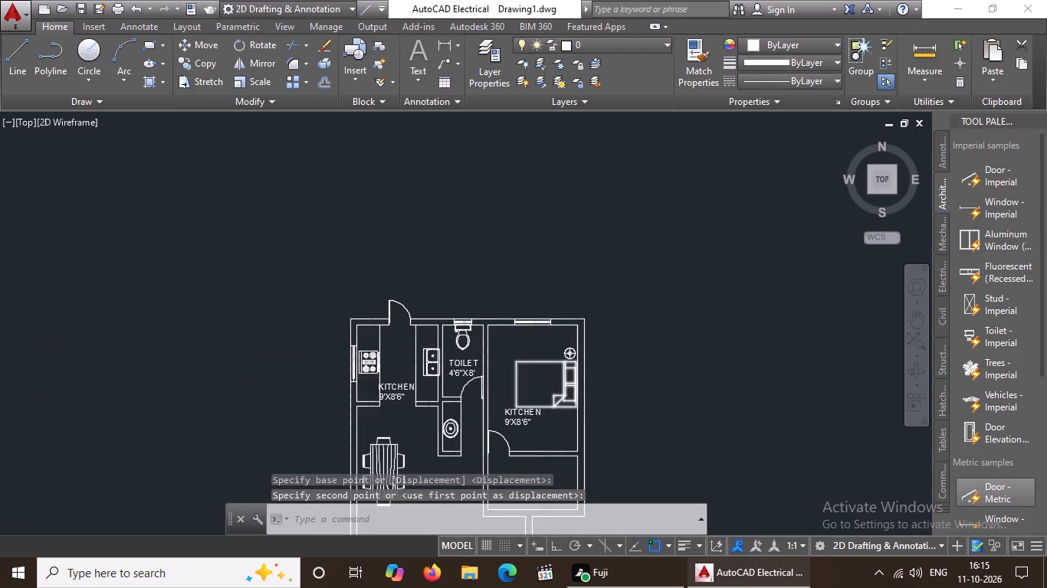
pyautogui.press('Escape')
# Move the table lamp from above the bed to just below its pillow end, beside the right wall.
pyautogui.click(574, 319)
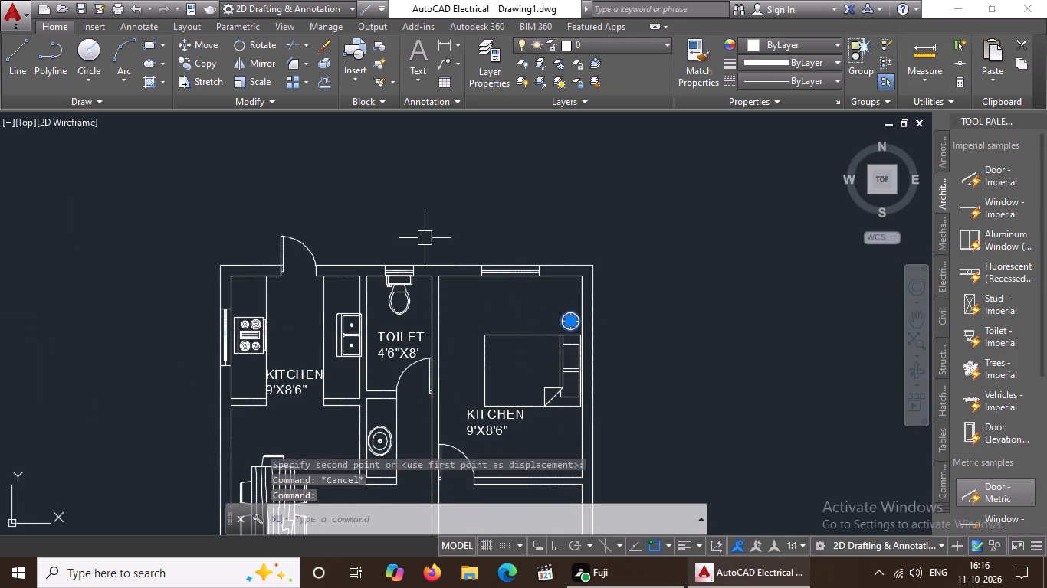
pyautogui.click(195, 44)
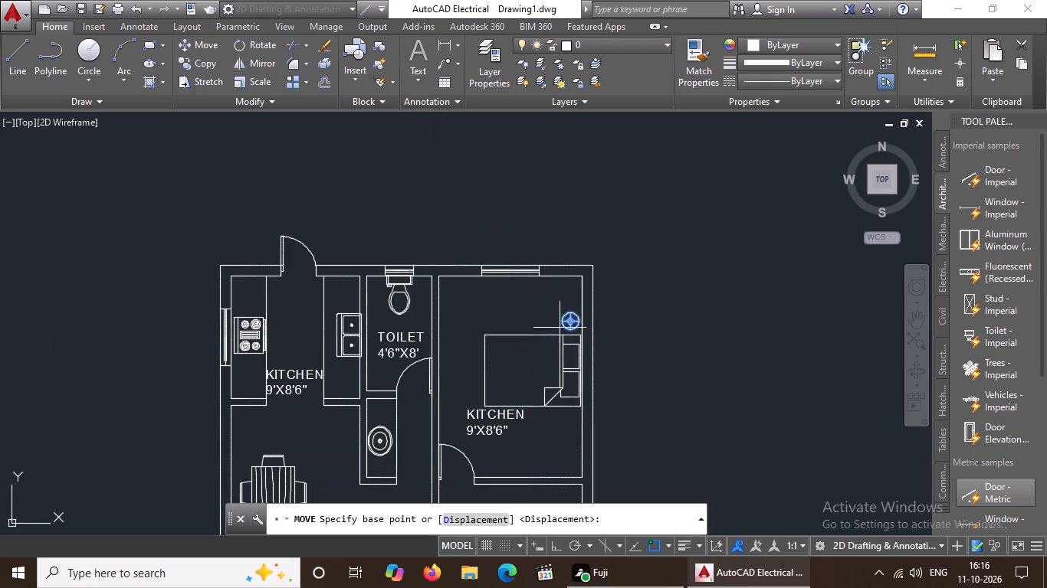
pyautogui.click(566, 323)
pyautogui.scroll(1, 564, 428)
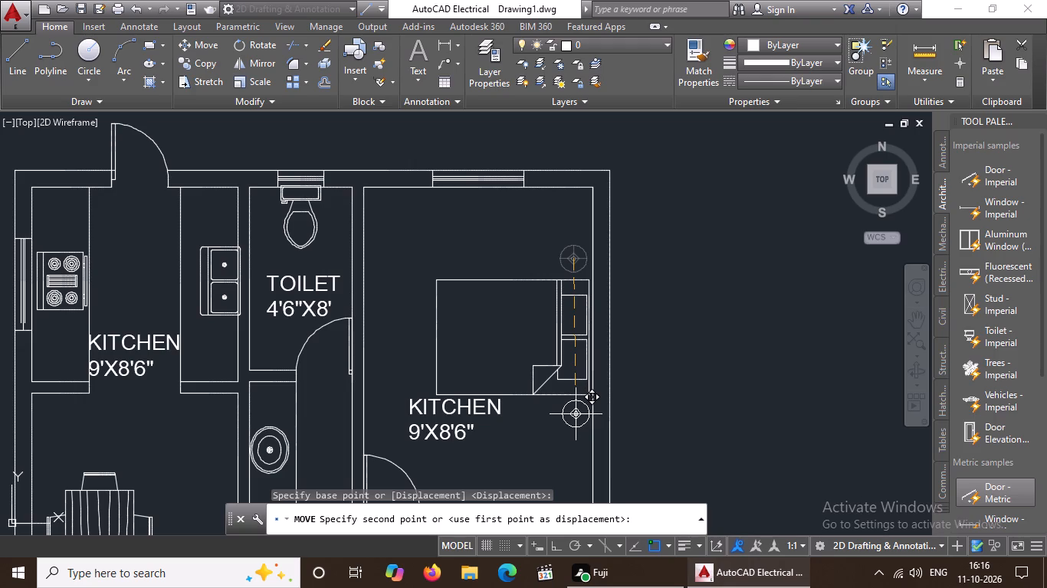
pyautogui.click(576, 414)
pyautogui.scroll(-1, 588, 413)
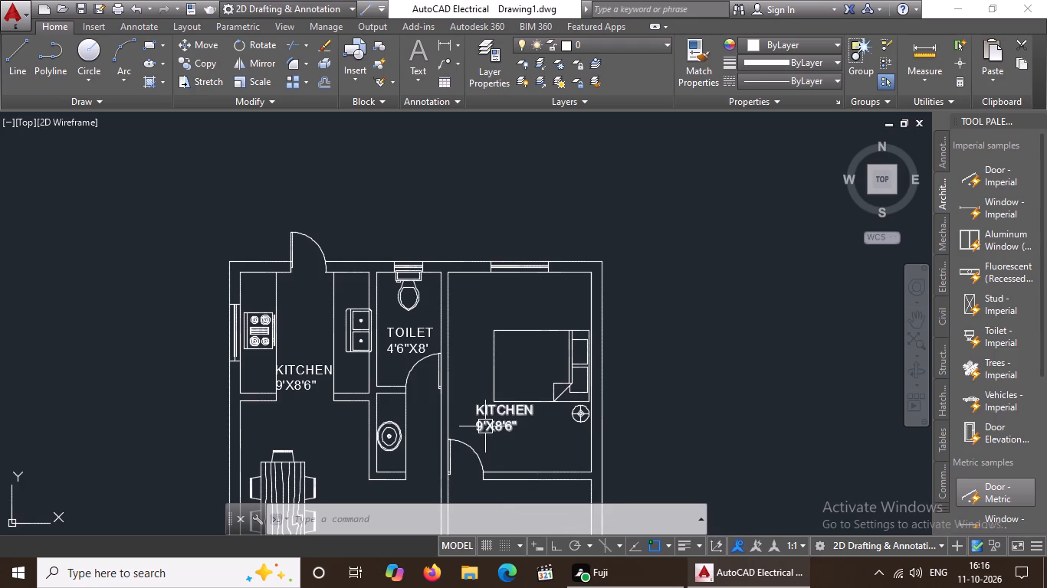
pyautogui.press('Escape')
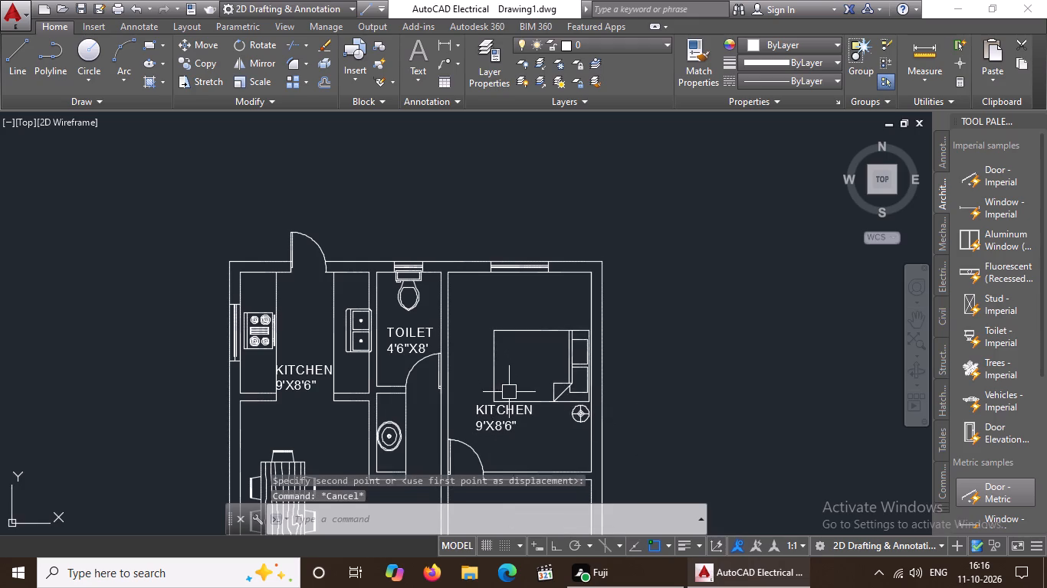
# Copy the table lamp straight up about 6'-7" with Ortho on, to the other side of the bed's pillow end.
pyautogui.click(582, 415)
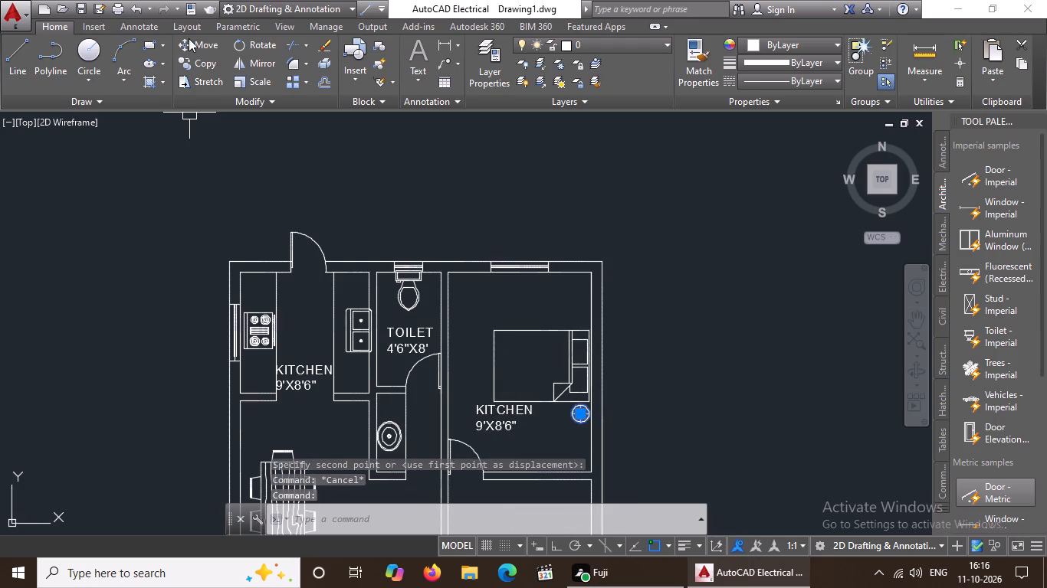
pyautogui.click(199, 64)
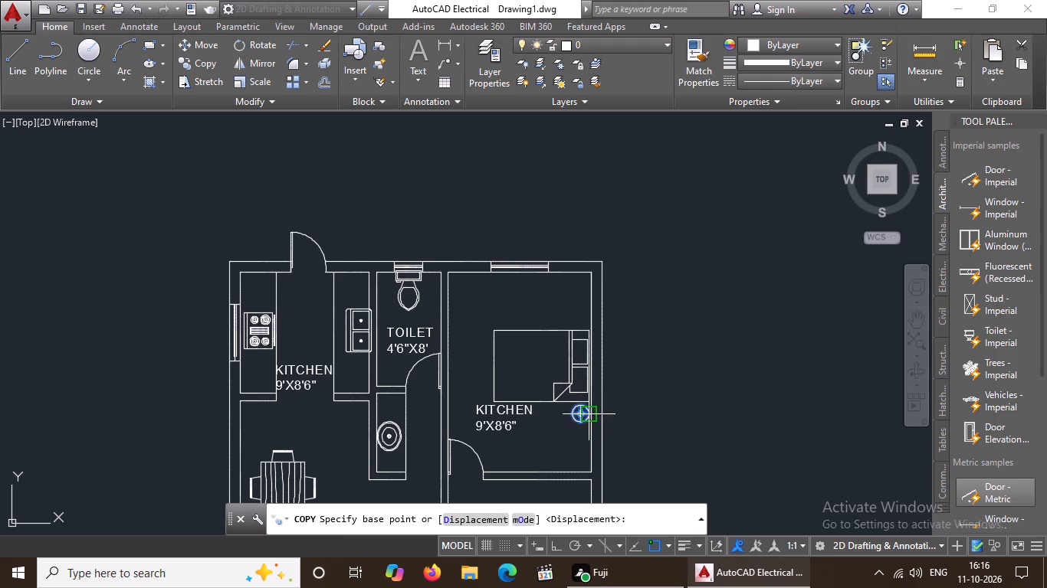
pyautogui.click(575, 418)
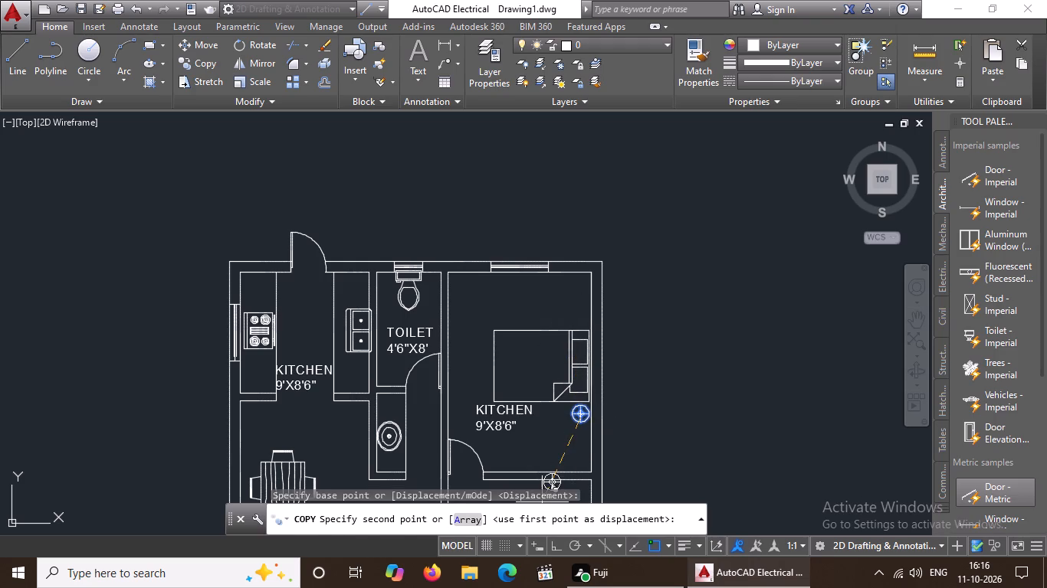
pyautogui.click(548, 542)
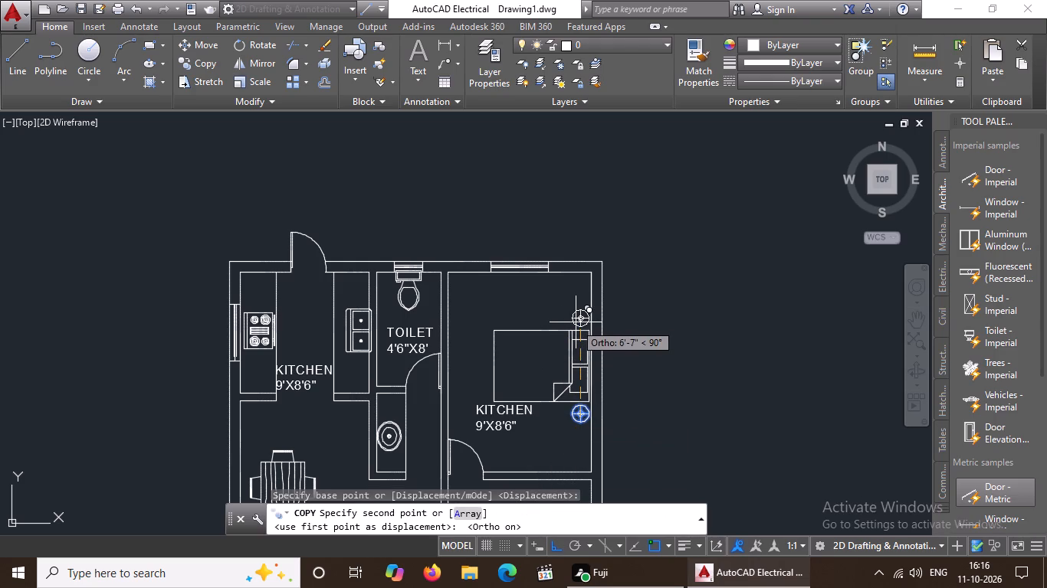
pyautogui.click(576, 322)
pyautogui.press('Escape')
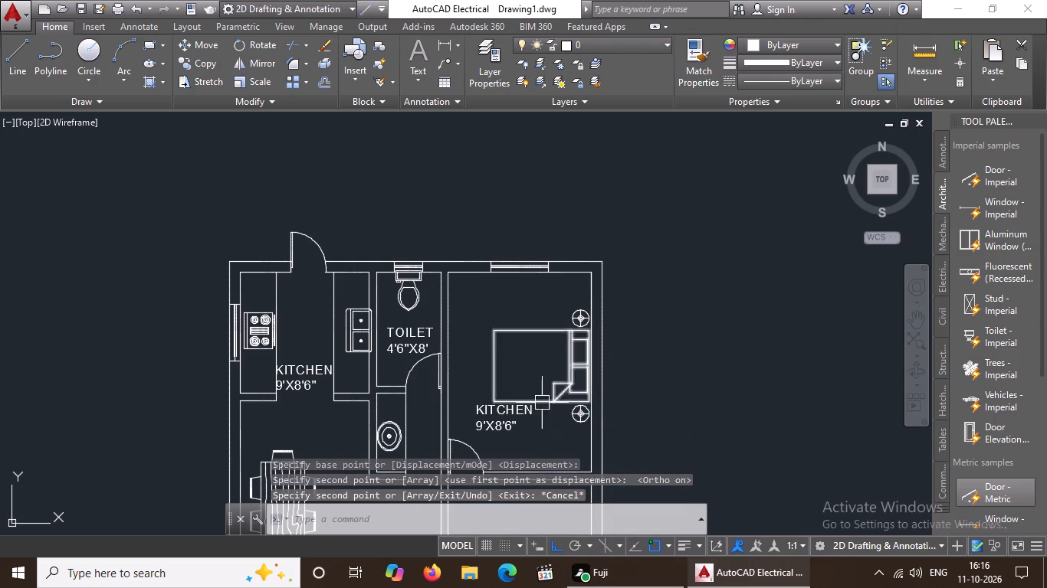
# Browse the DesignCenter sample folders and the Home - Space Planner blocks for more furniture.
pyautogui.scroll(-2, 530, 417)
pyautogui.moveTo(522, 440); pyautogui.dragTo(522, 414, button='middle')
pyautogui.scroll(1, 524, 439)
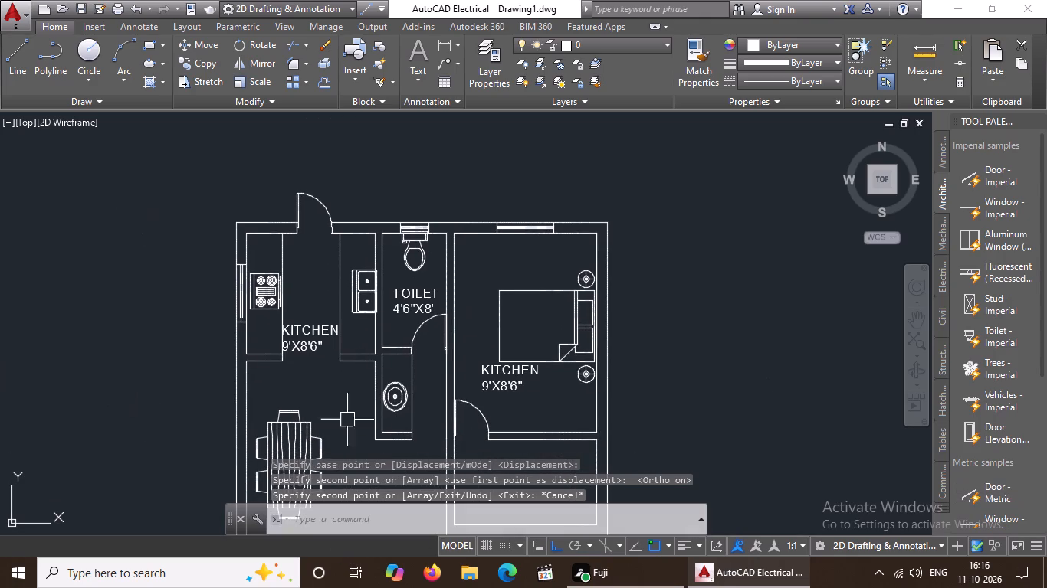
pyautogui.press('Escape')
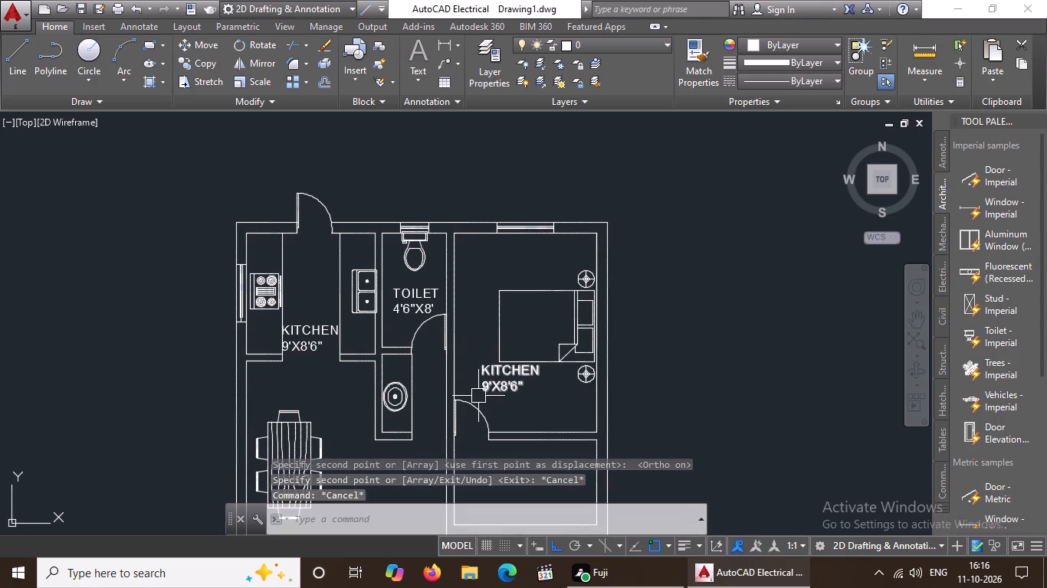
pyautogui.write('DC')
pyautogui.press('space')
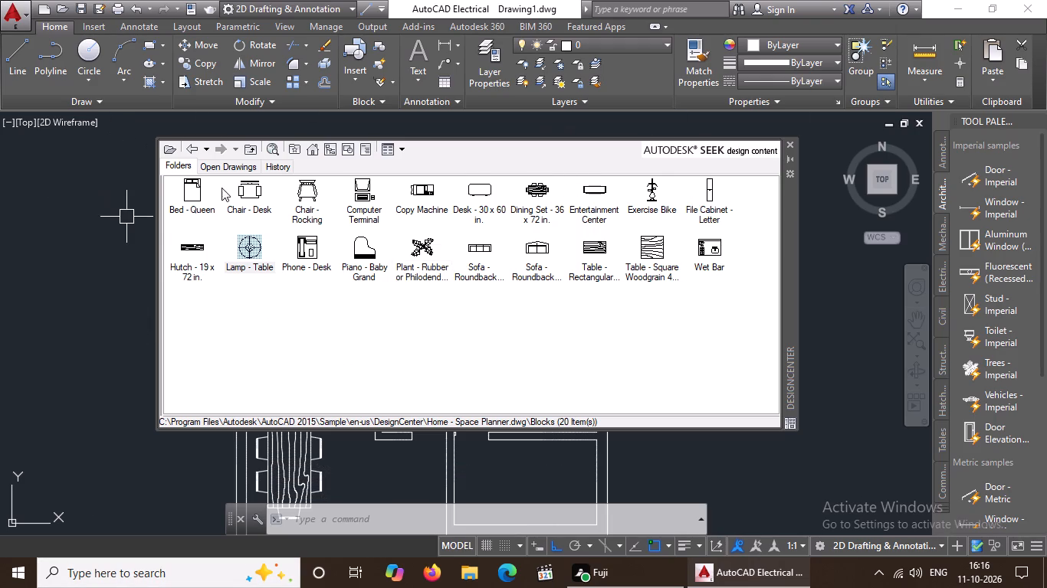
pyautogui.click(313, 149)
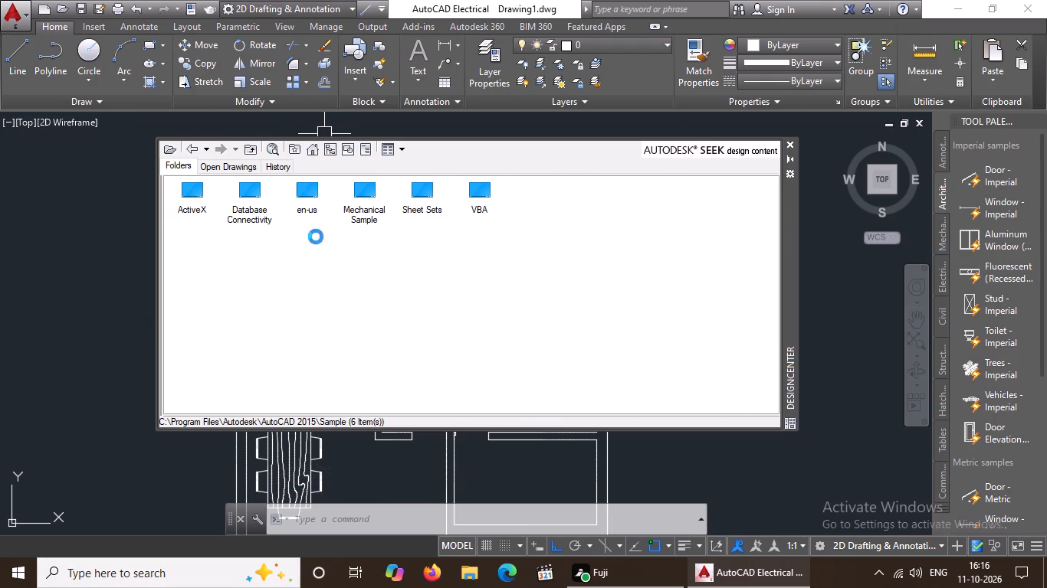
pyautogui.doubleClick(299, 211)
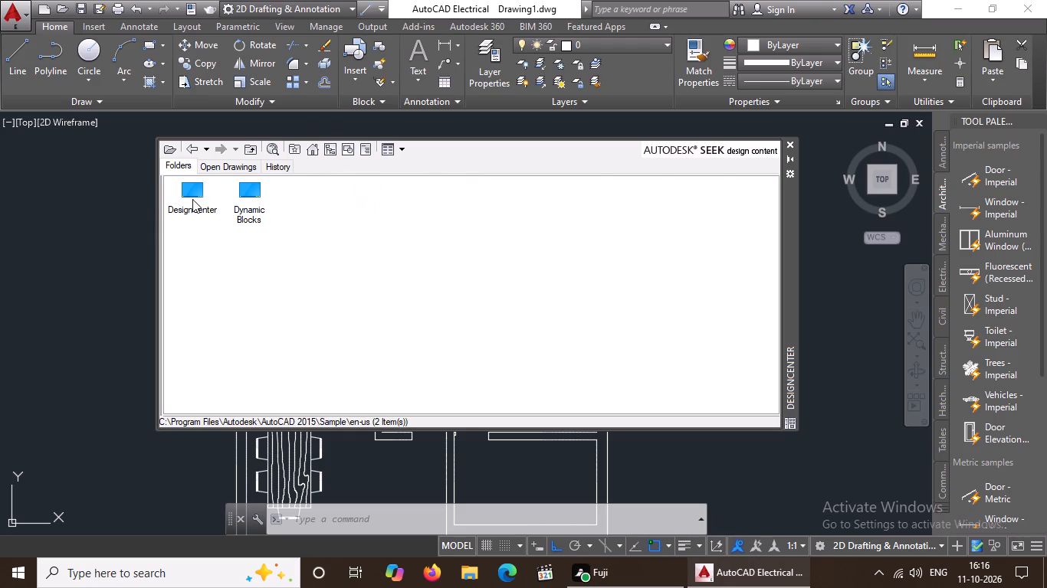
pyautogui.doubleClick(192, 198)
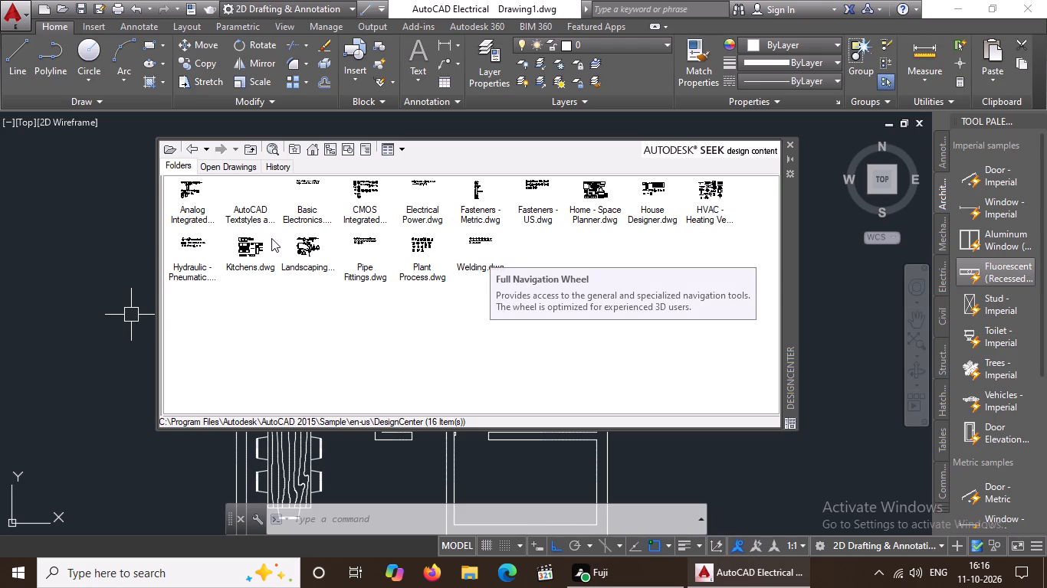
pyautogui.doubleClick(190, 144)
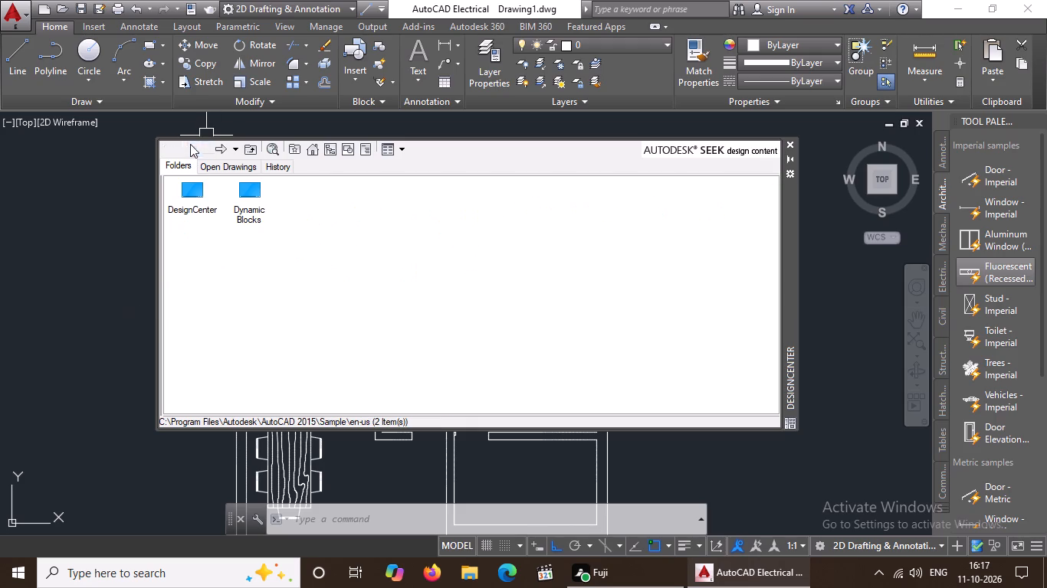
pyautogui.doubleClick(186, 146)
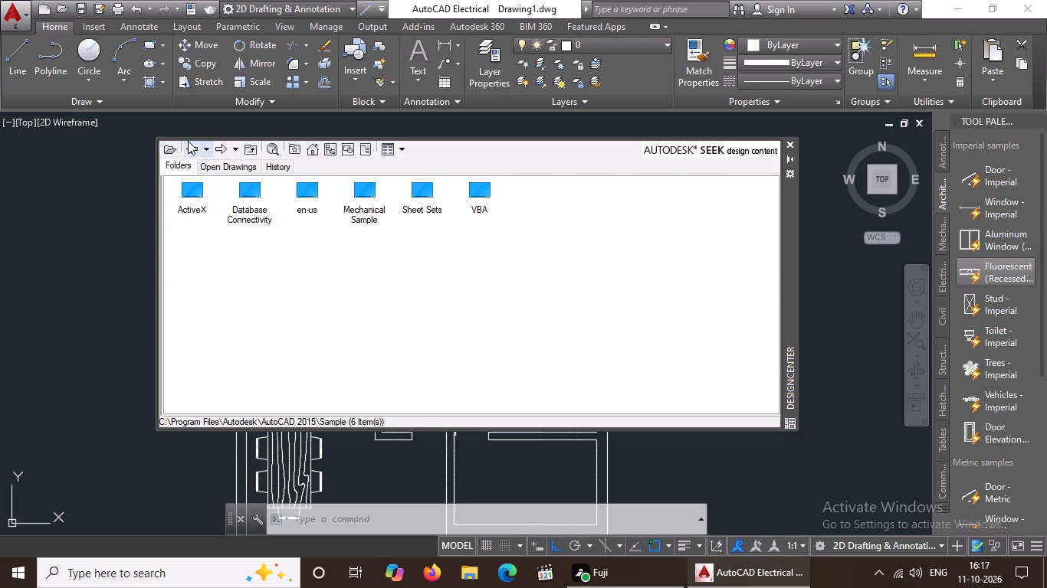
pyautogui.doubleClick(189, 145)
pyautogui.doubleClick(189, 146)
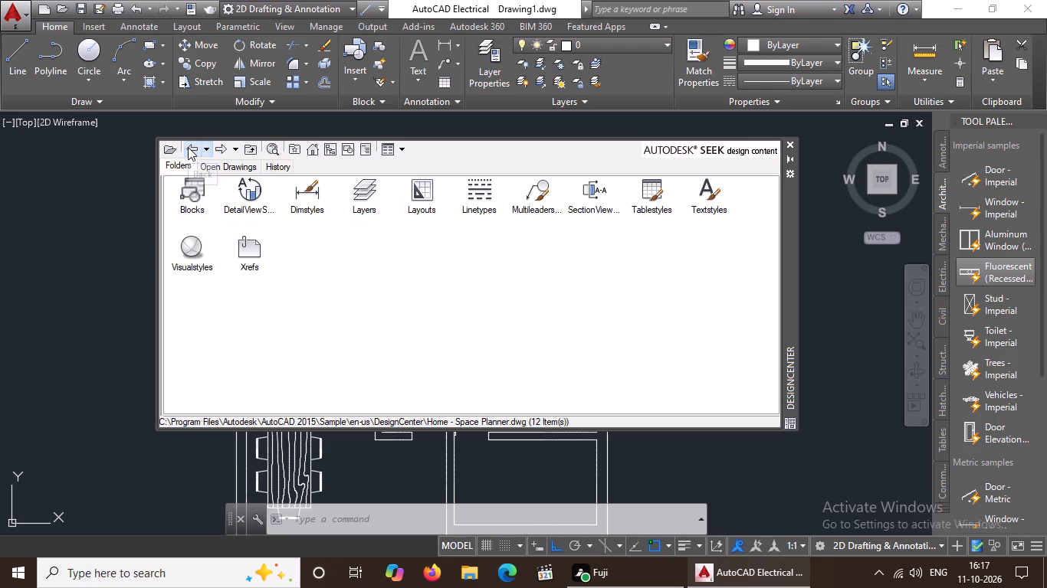
pyautogui.doubleClick(188, 147)
pyautogui.tripleClick(190, 146)
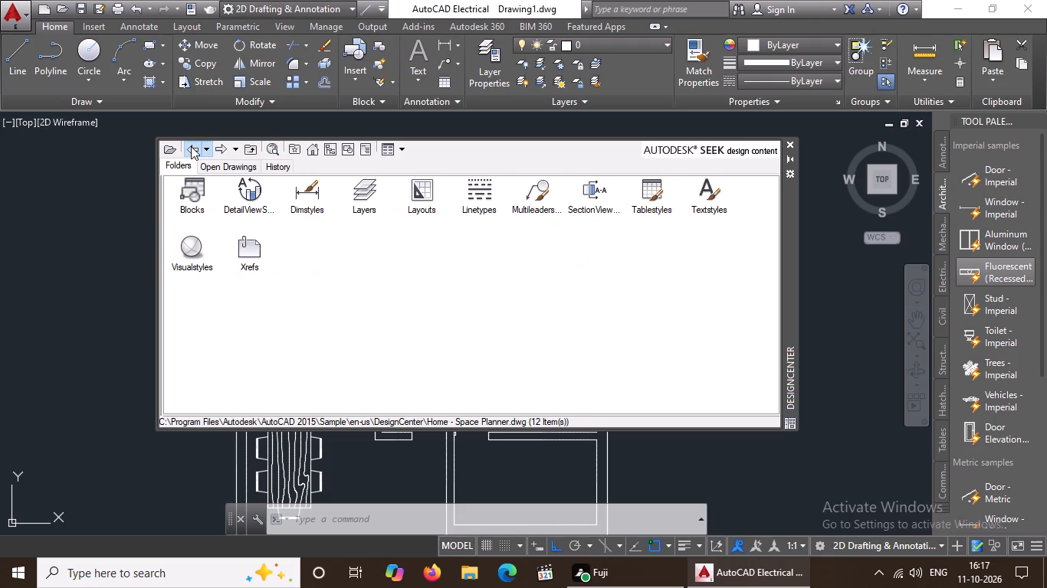
pyautogui.doubleClick(189, 152)
pyautogui.doubleClick(191, 142)
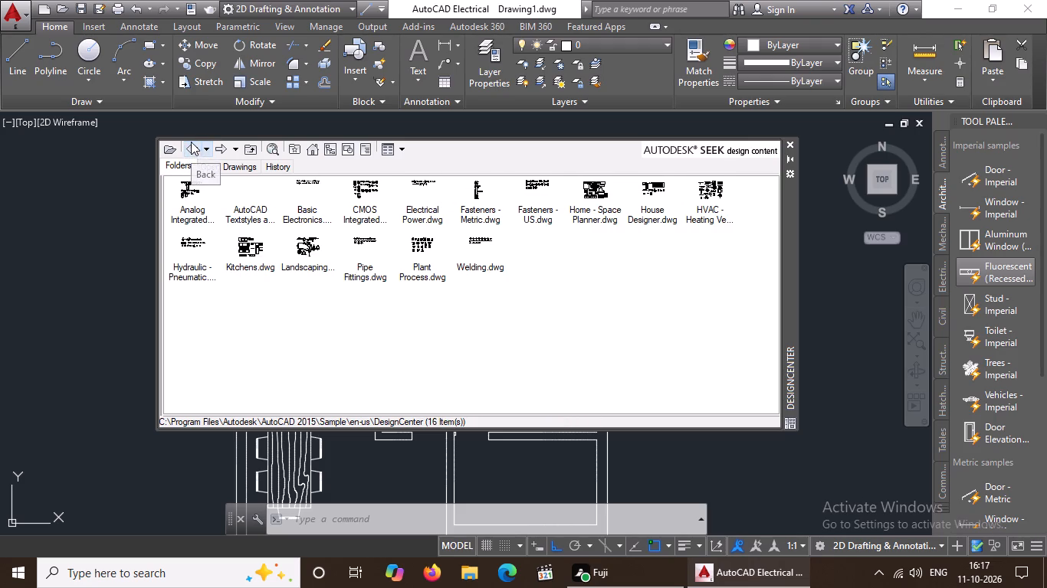
pyautogui.tripleClick(191, 149)
pyautogui.click(191, 150)
pyautogui.moveTo(192, 156); pyautogui.dragTo(193, 163)
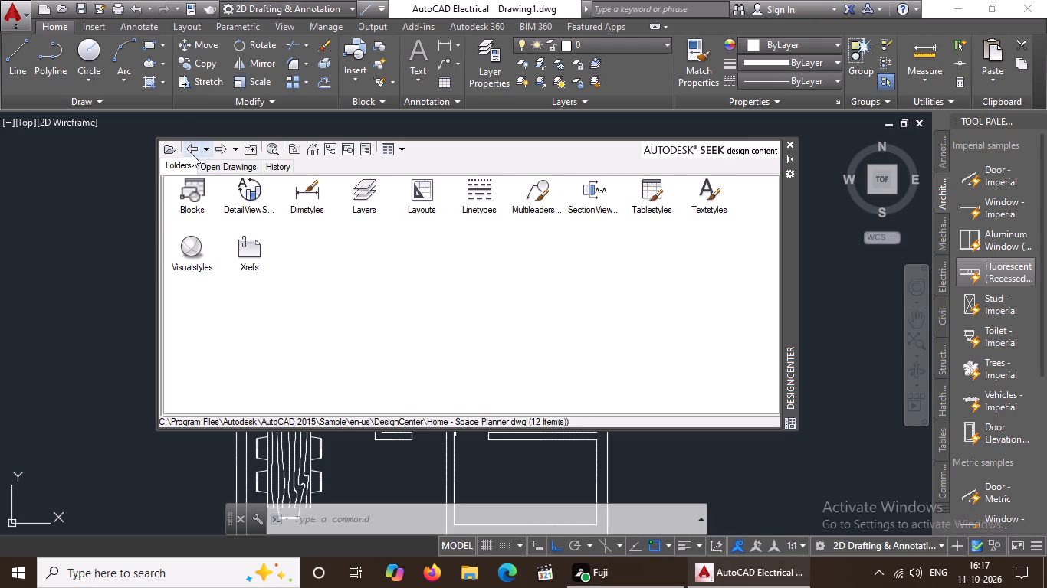
pyautogui.tripleClick(192, 153)
pyautogui.moveTo(192, 150); pyautogui.dragTo(336, 154)
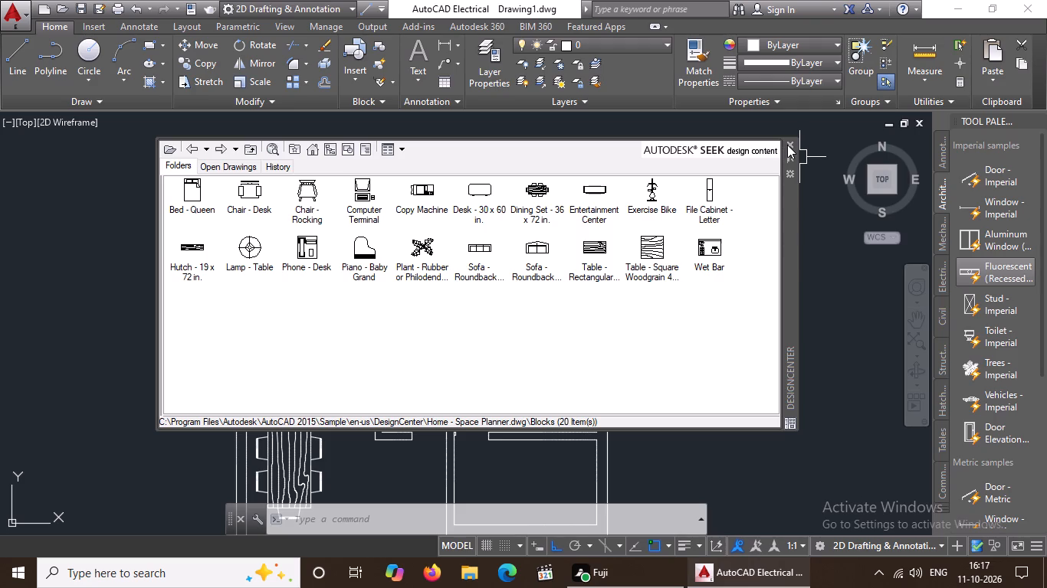
pyautogui.click(787, 145)
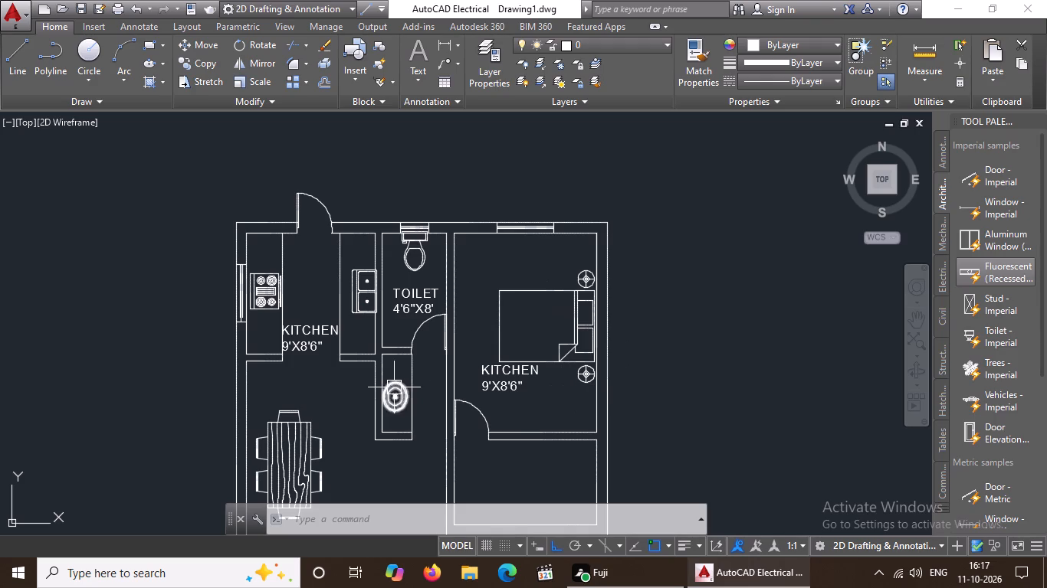
# Insert the Entertainment Center block from the Home - Space Planner drawing at scale 1, in the empty area left of the plan.
pyautogui.scroll(1, 350, 473)
pyautogui.scroll(-1, 557, 459)
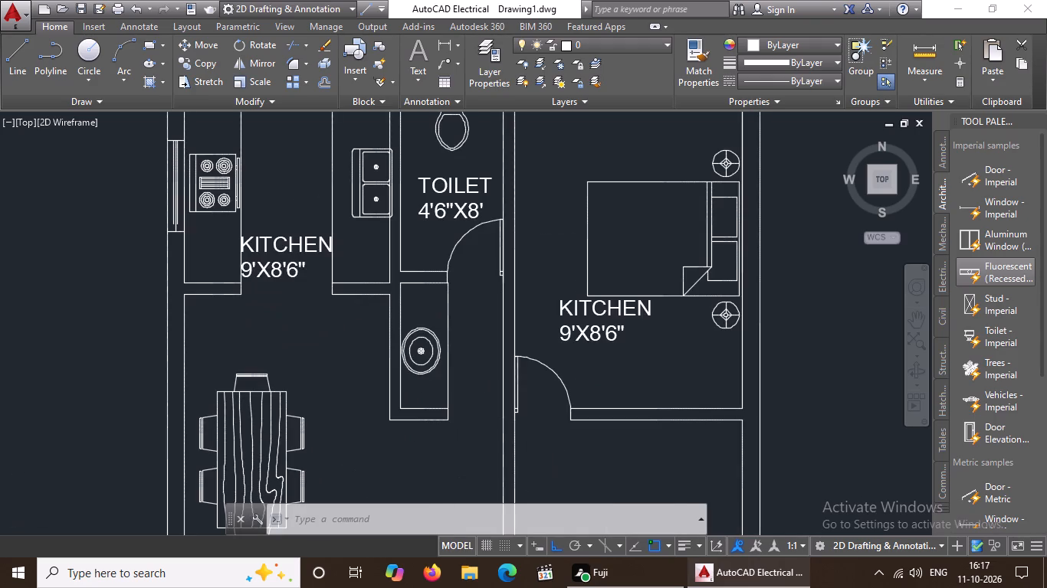
pyautogui.press('Escape')
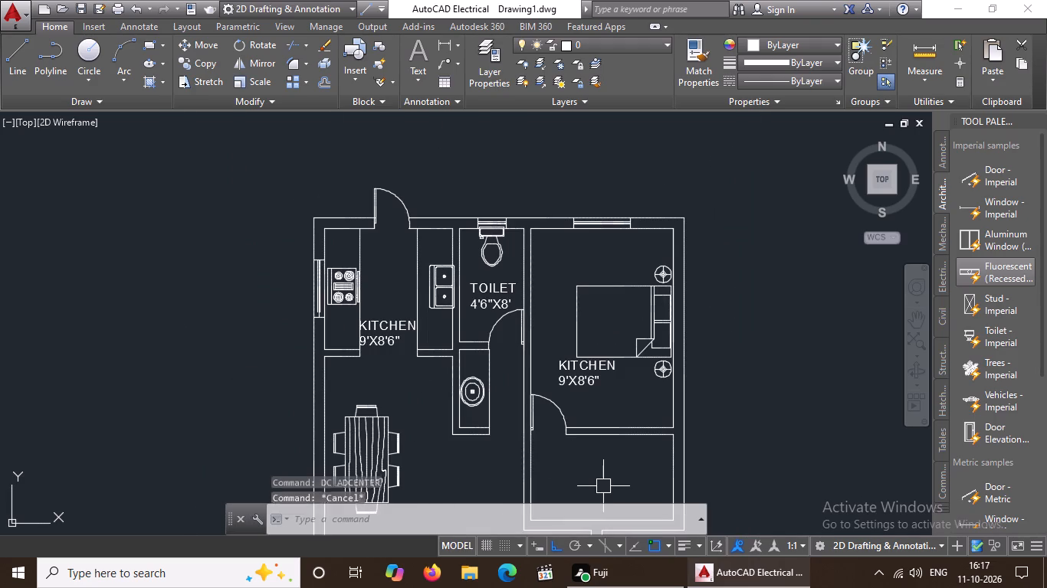
pyautogui.press('d')
pyautogui.press('c')
pyautogui.press('space')
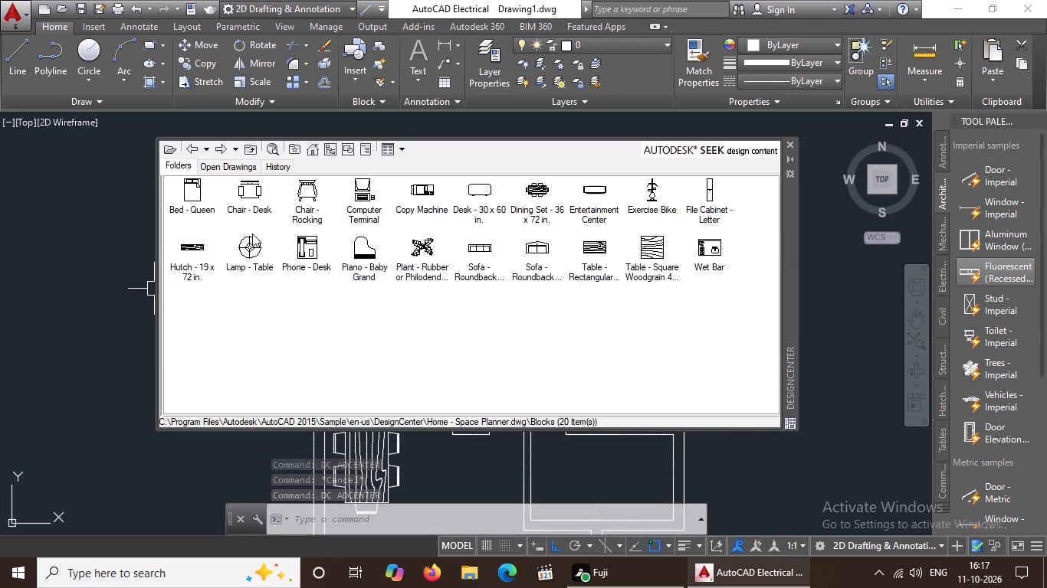
pyautogui.doubleClick(594, 190)
pyautogui.click(558, 387)
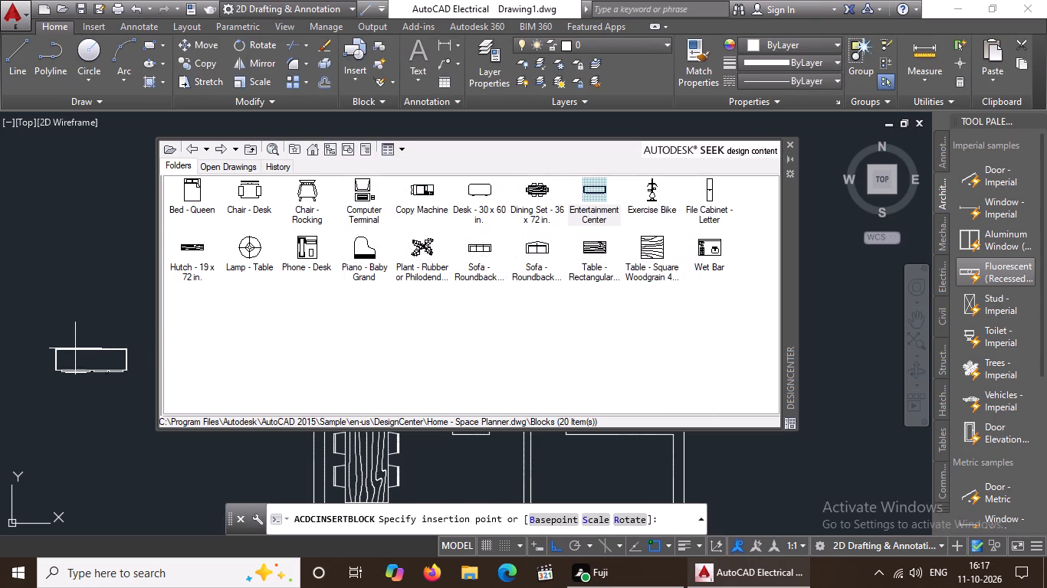
pyautogui.click(62, 353)
pyautogui.press('Return')
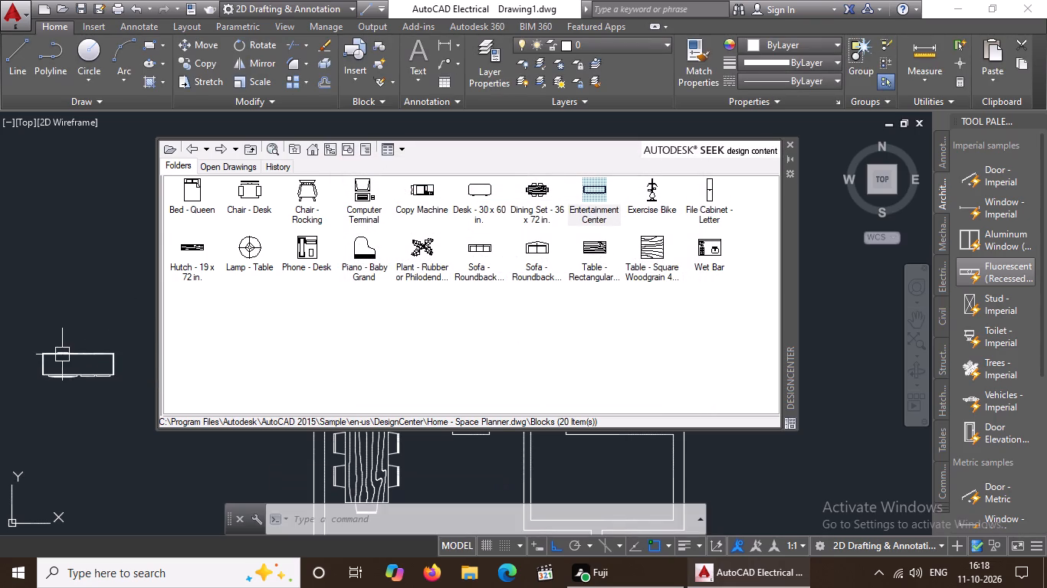
pyautogui.click(789, 141)
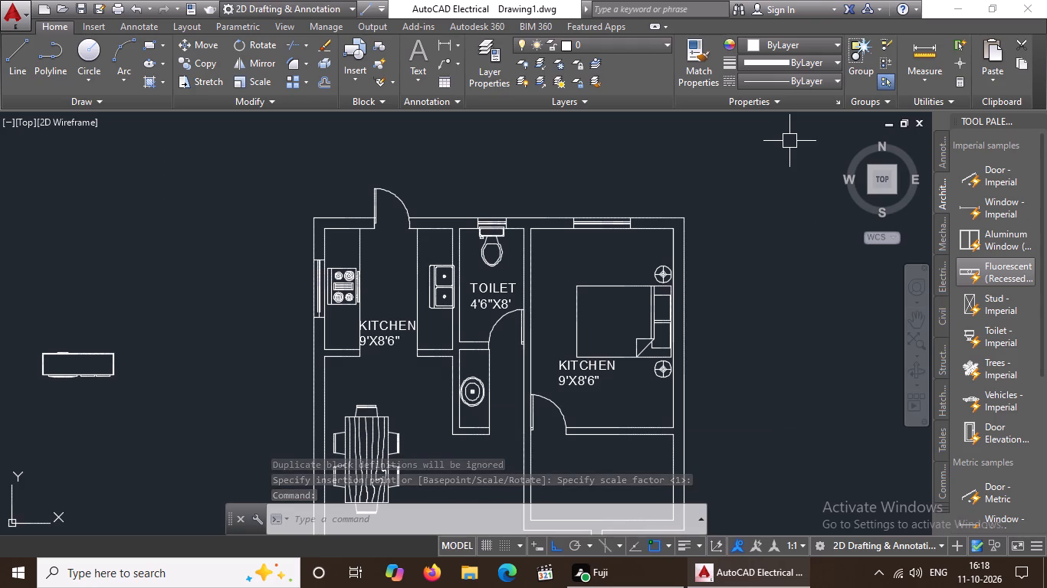
# Move the entertainment center with Ortho off into the right-hand KITCHEN room, just below the window in the upper wall.
pyautogui.click(97, 377)
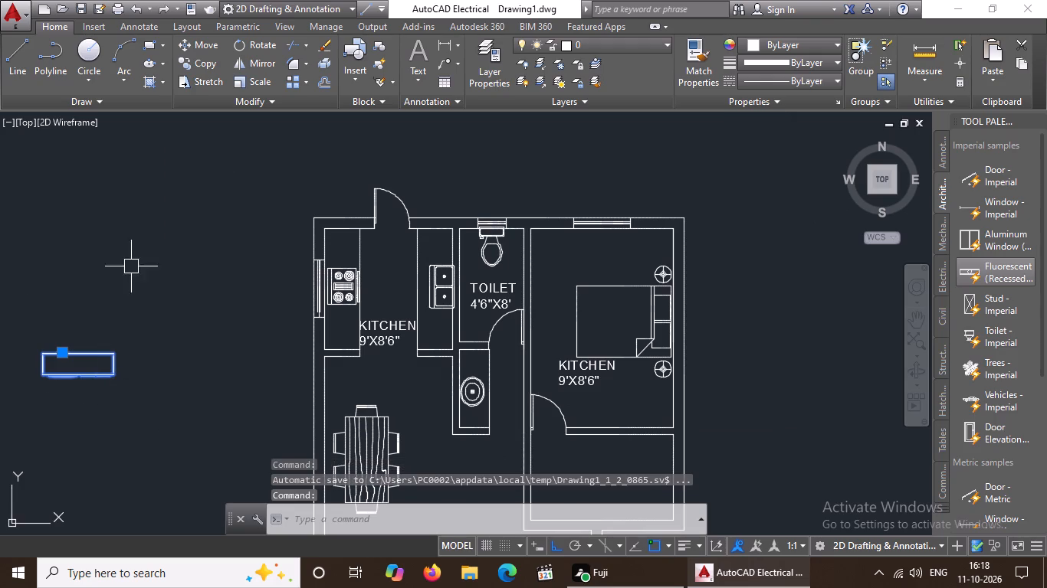
pyautogui.click(208, 44)
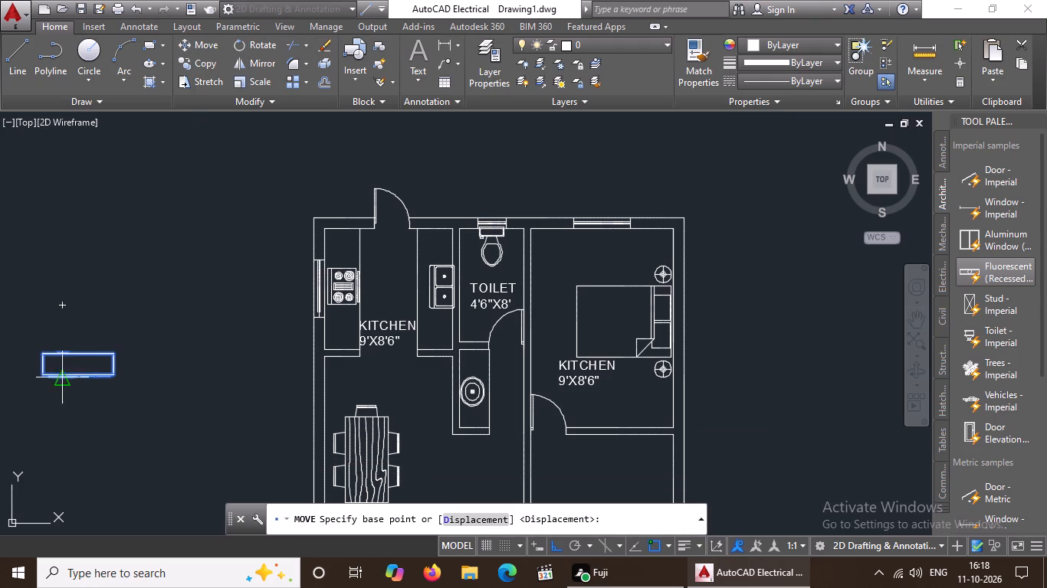
pyautogui.moveTo(112, 357); pyautogui.dragTo(122, 355)
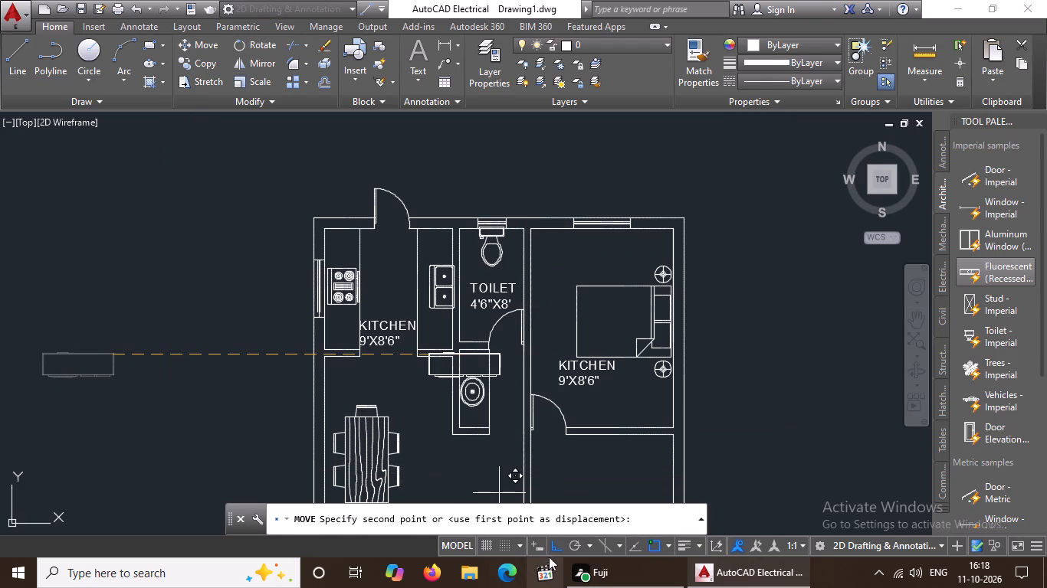
pyautogui.click(554, 549)
pyautogui.scroll(1, 658, 236)
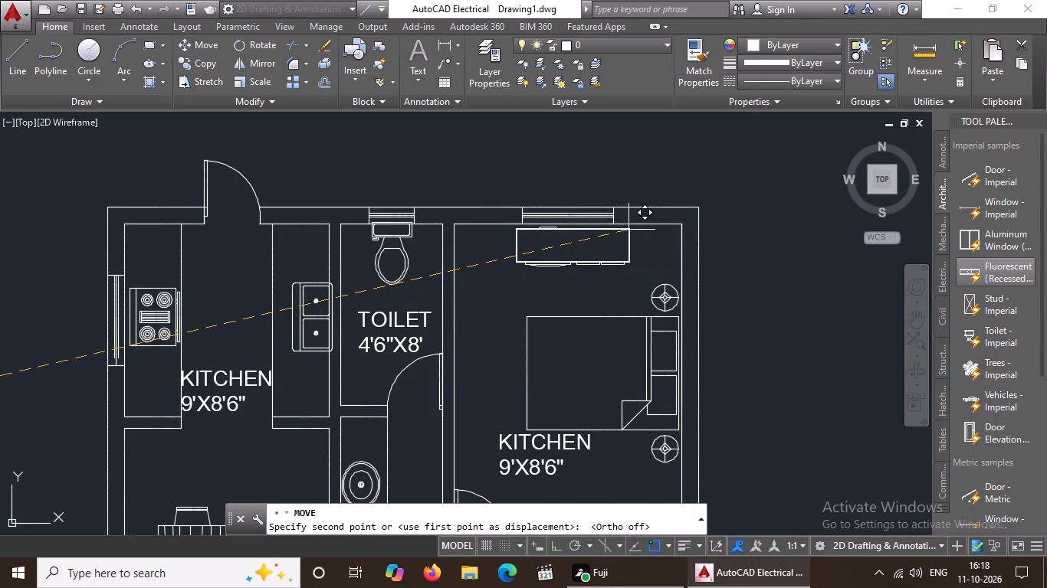
pyautogui.click(625, 229)
# Replace the whole KITCHEN 9'X8'6" label in the room with the bed with the text BEDROOM.
pyautogui.scroll(-3, 638, 236)
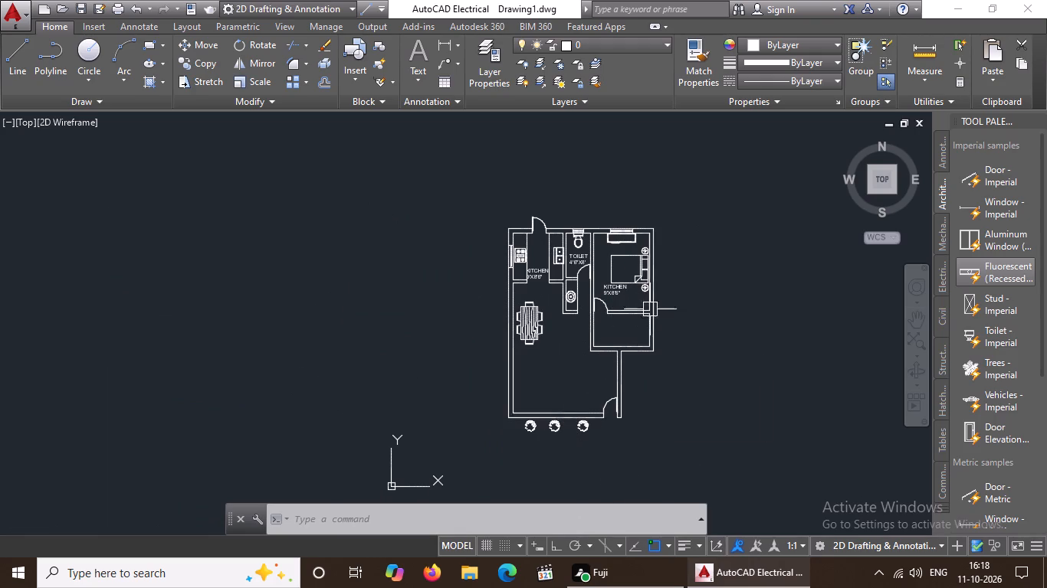
pyautogui.scroll(2, 643, 258)
pyautogui.doubleClick(573, 342)
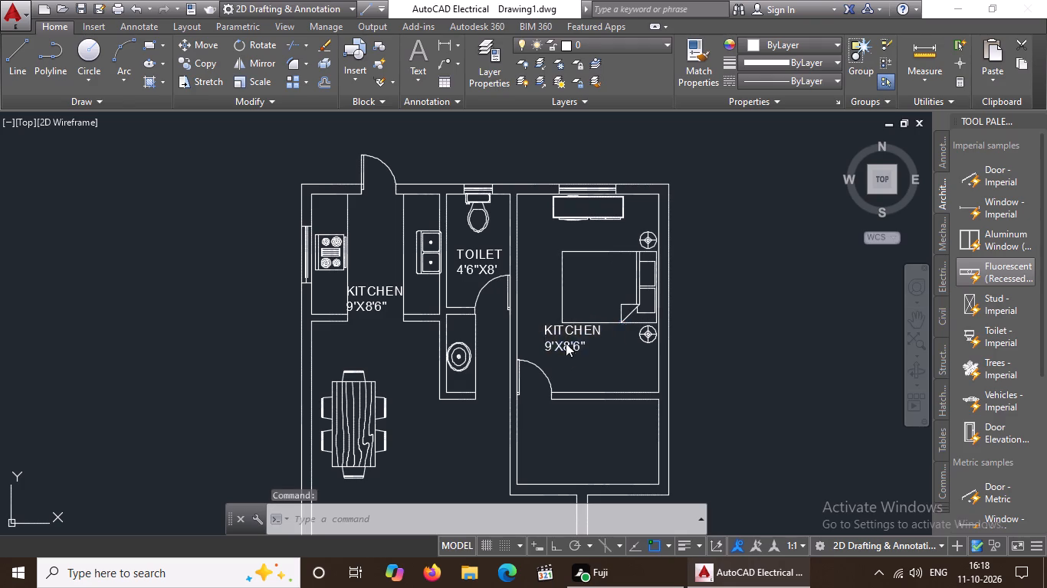
pyautogui.click(593, 348)
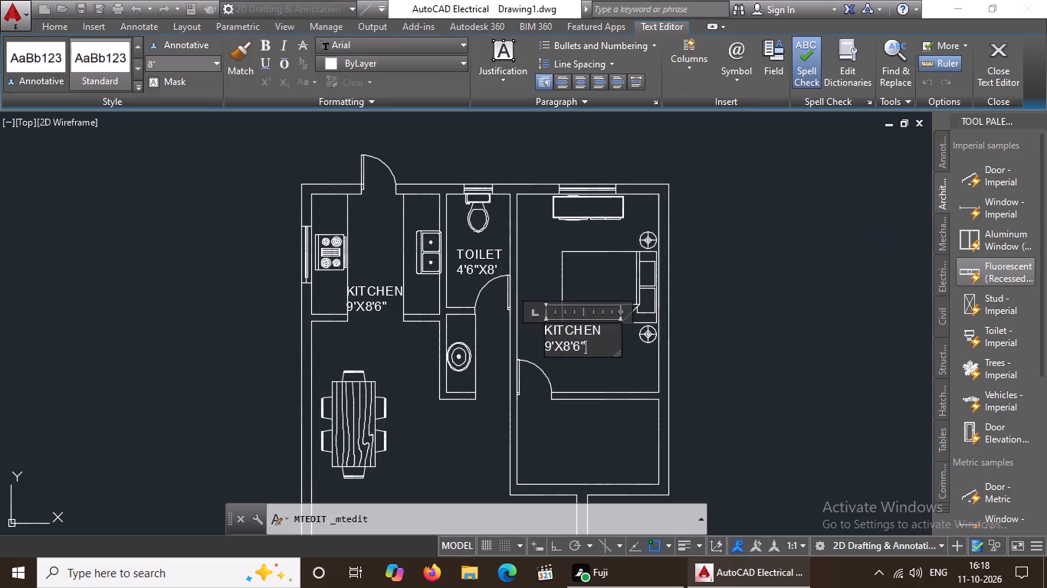
pyautogui.press('BackSpace')
pyautogui.press('BackSpace')
pyautogui.press('BackSpace')
pyautogui.press('BackSpace')
pyautogui.press('BackSpace')
pyautogui.press('BackSpace')
pyautogui.press('BackSpace')
pyautogui.press('BackSpace')
pyautogui.press('BackSpace')
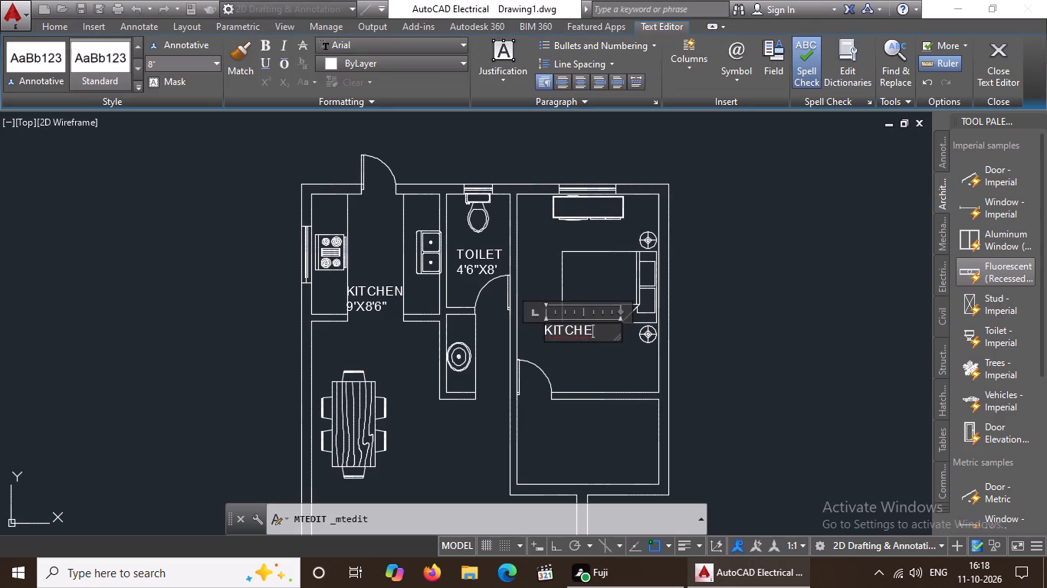
pyautogui.press('BackSpace')
pyautogui.press('BackSpace')
pyautogui.press('BackSpace')
pyautogui.press('BackSpace')
pyautogui.press('BackSpace')
pyautogui.press('BackSpace')
pyautogui.press('BackSpace')
pyautogui.press('BackSpace')
pyautogui.write('BED')
pyautogui.press('space')
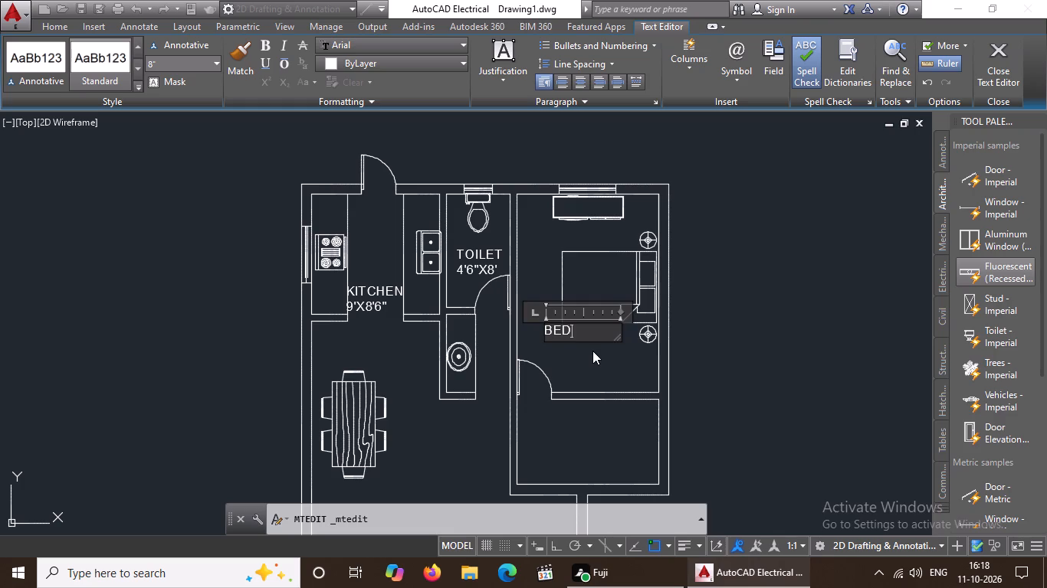
pyautogui.press('BackSpace')
pyautogui.write('ROOM')
# Add a second line reading 10'X14' to the BEDROOM label, indented two spaces.
pyautogui.press('Return')
pyautogui.write("10'")
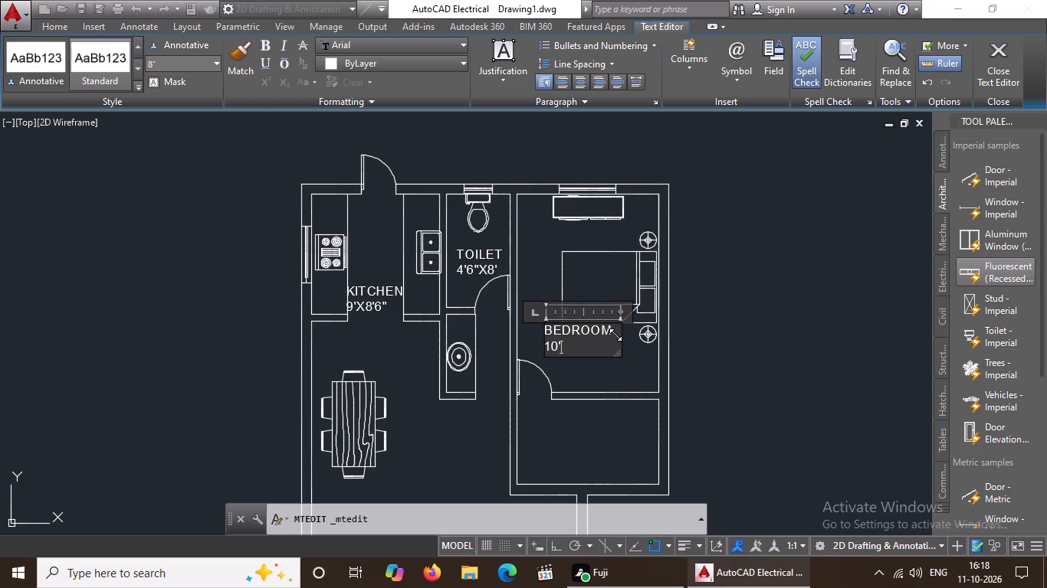
pyautogui.press('x')
pyautogui.write("14'")
pyautogui.click(547, 346)
pyautogui.press('space')
pyautogui.press('space')
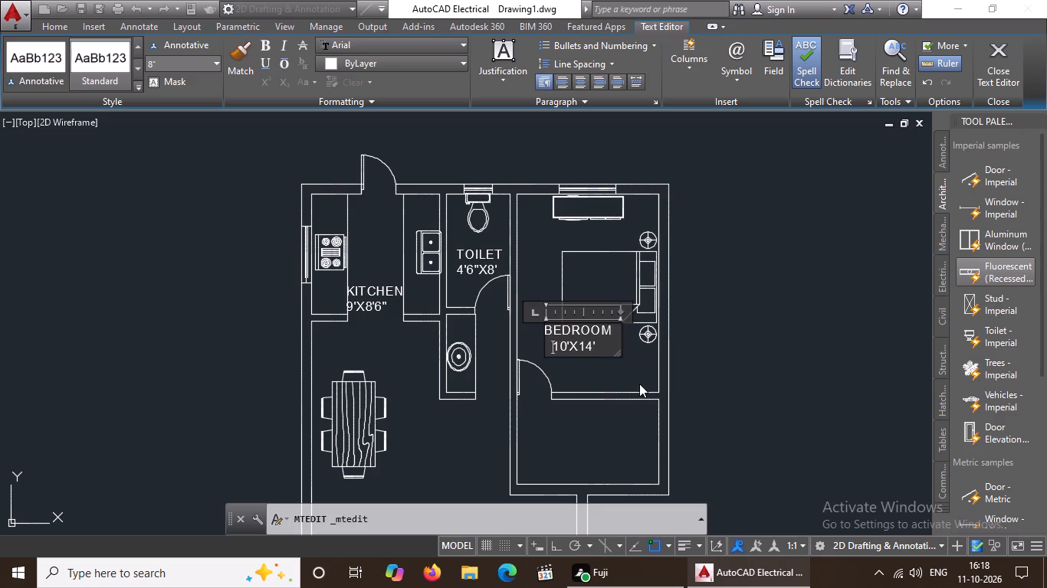
pyautogui.click(635, 376)
# Move the BEDROOM label down and slightly right into the clear space below the bed.
pyautogui.click(563, 333)
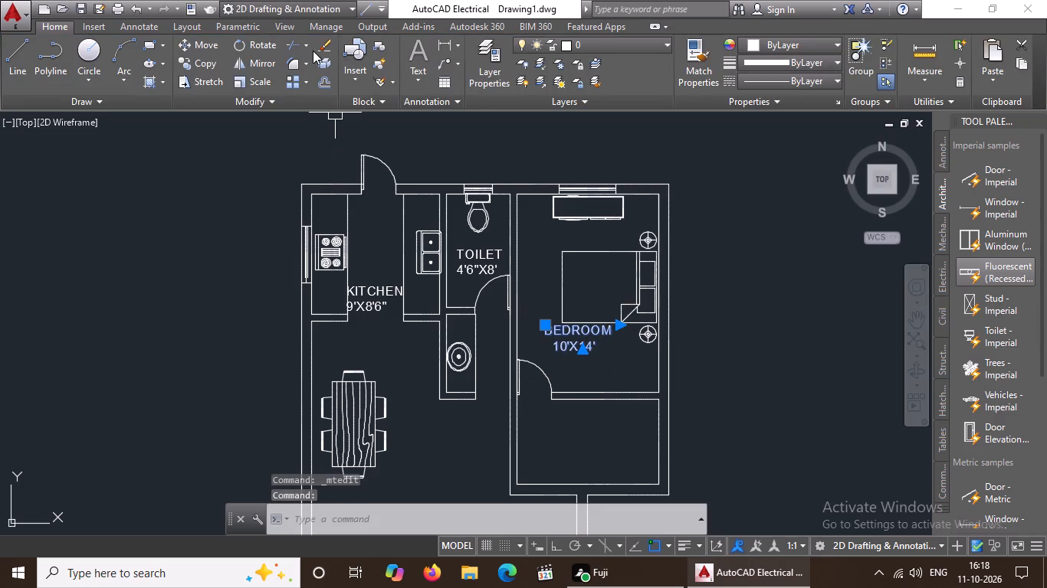
pyautogui.click(205, 46)
pyautogui.click(569, 344)
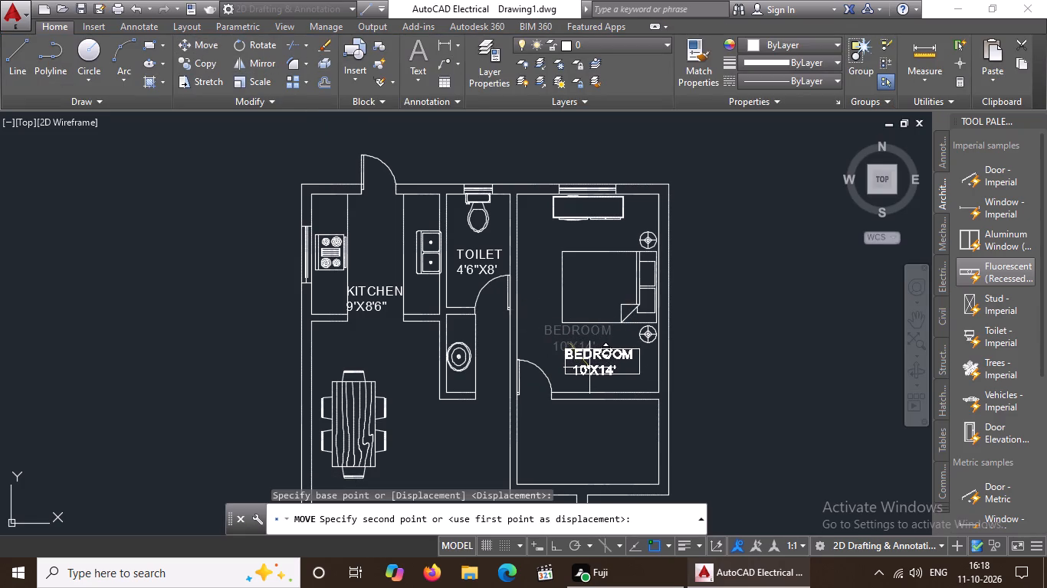
pyautogui.click(589, 367)
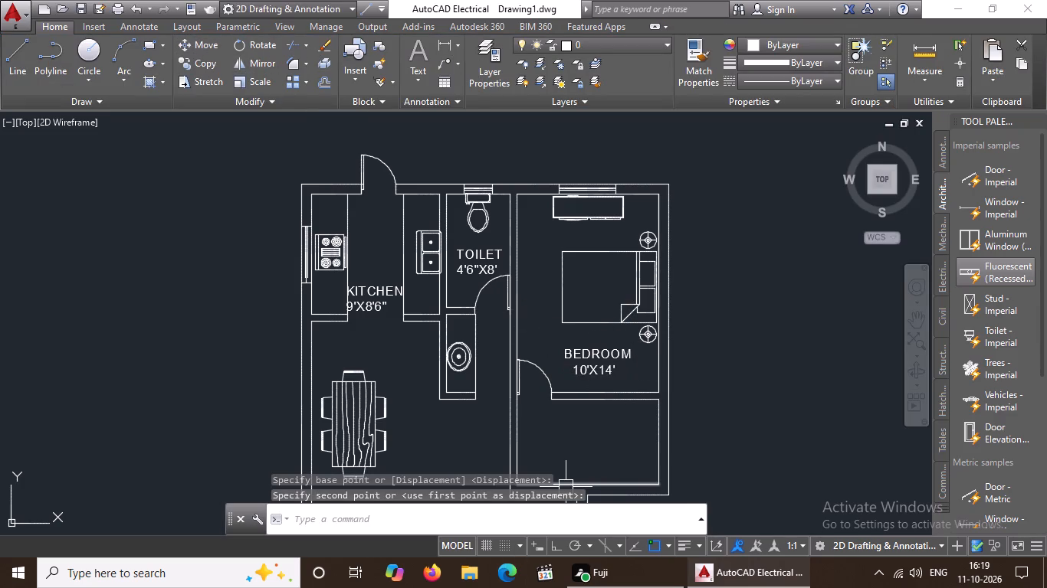
pyautogui.press('Escape')
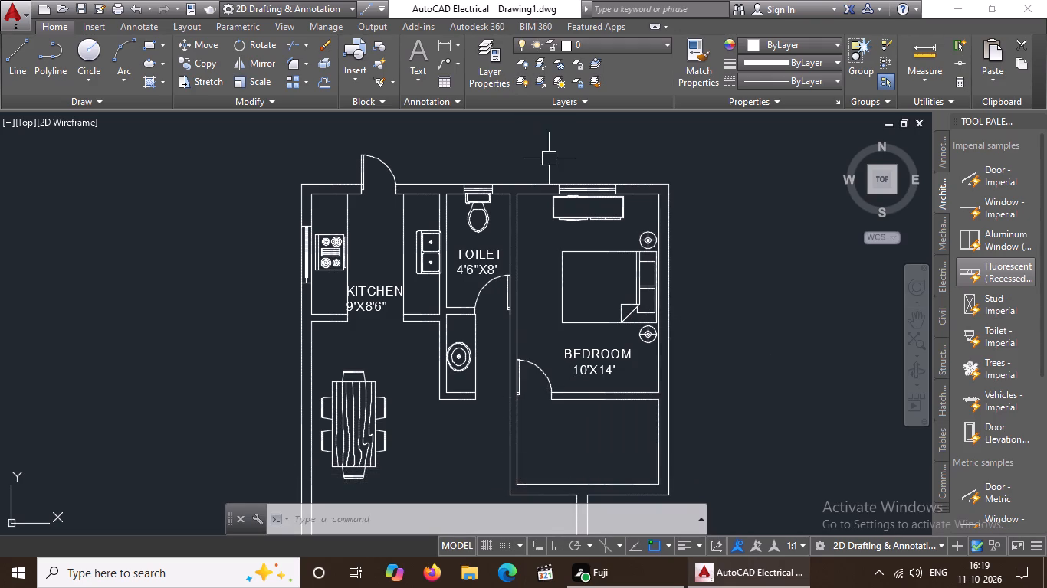
# With Ortho on, draw a 9" horizontal line across the thickness of the bedroom's right outer wall, beside the bed's pillows.
pyautogui.click(11, 51)
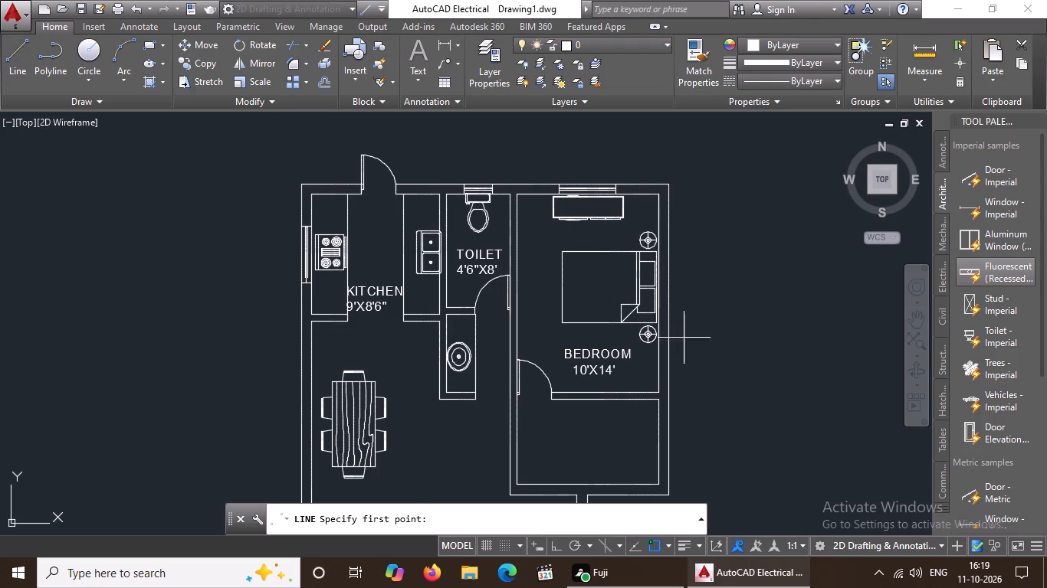
pyautogui.scroll(3, 685, 341)
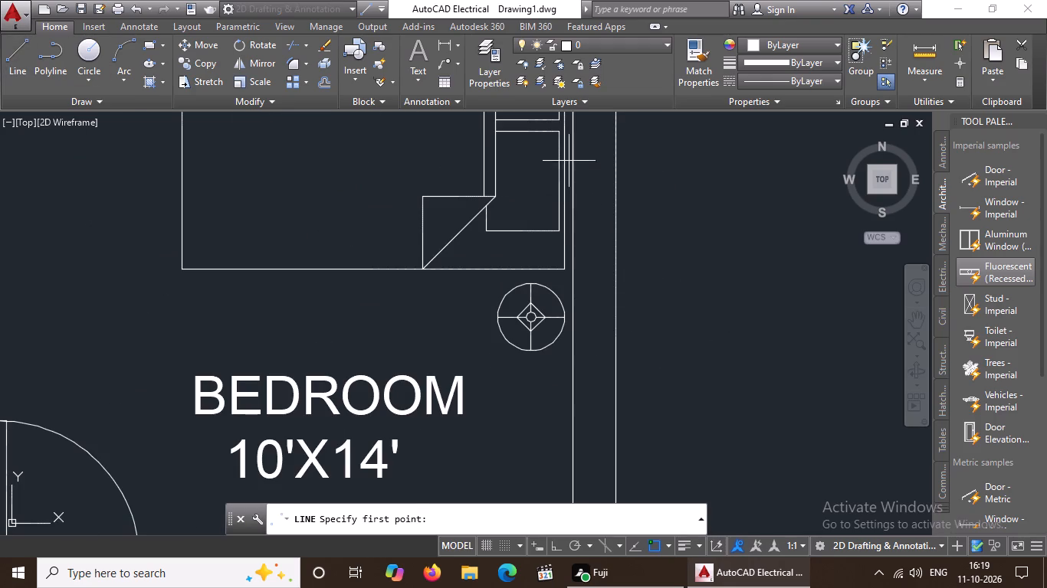
pyautogui.click(576, 153)
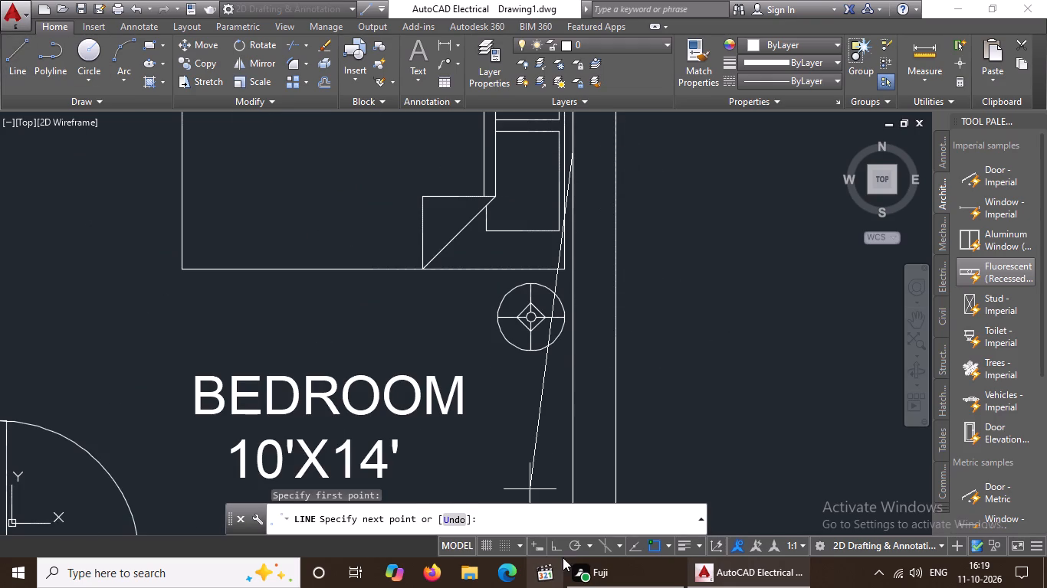
pyautogui.click(552, 536)
pyautogui.click(563, 550)
pyautogui.scroll(-3, 566, 365)
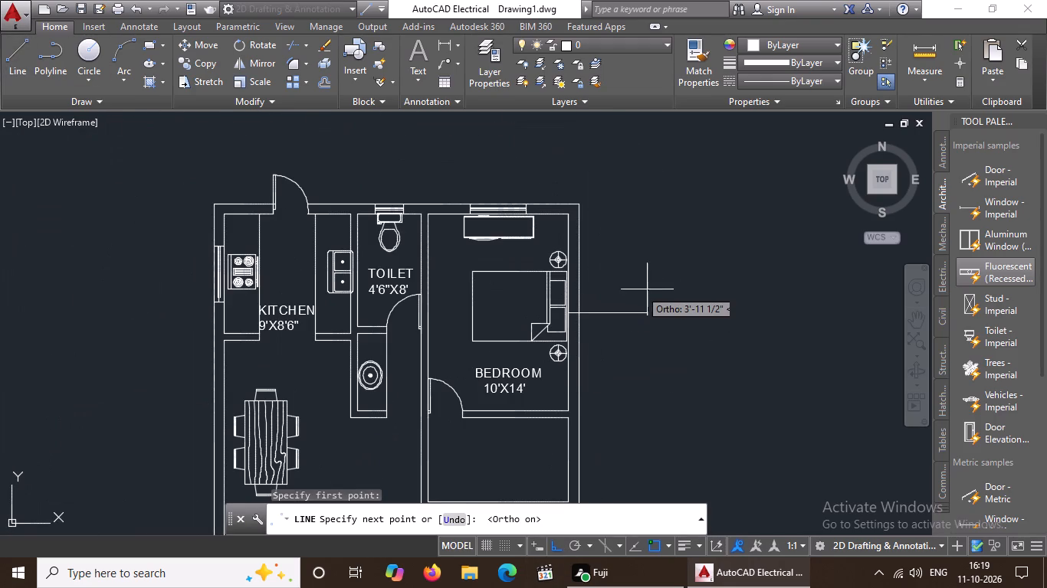
pyautogui.write('9"')
pyautogui.press('Return')
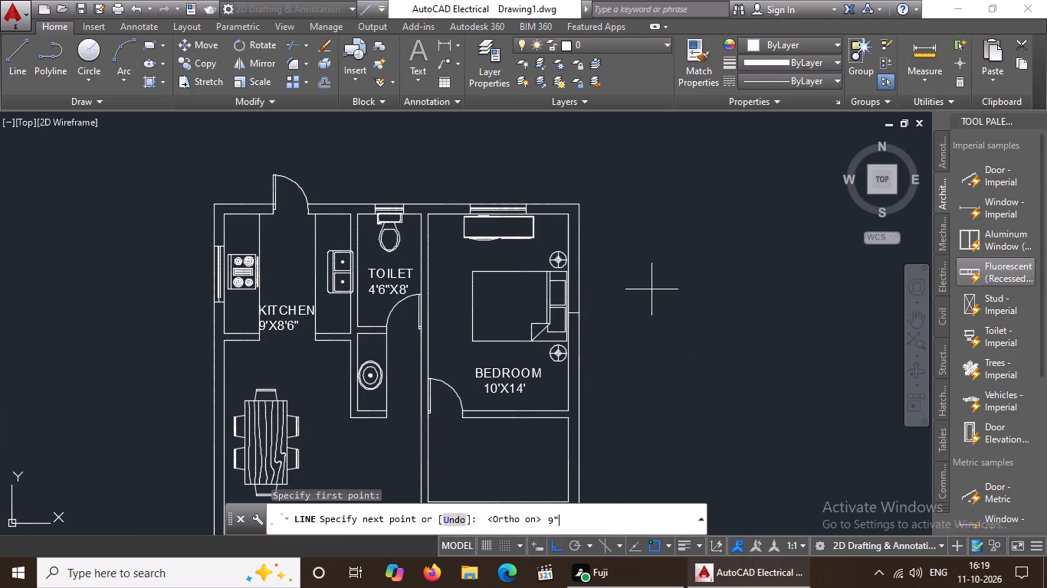
pyautogui.press('Return')
pyautogui.press('Escape')
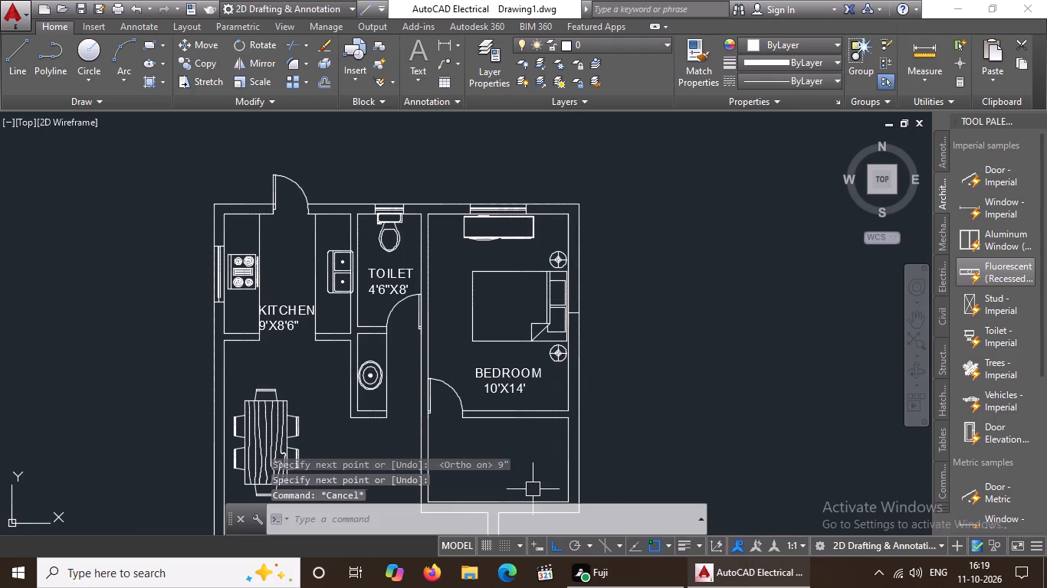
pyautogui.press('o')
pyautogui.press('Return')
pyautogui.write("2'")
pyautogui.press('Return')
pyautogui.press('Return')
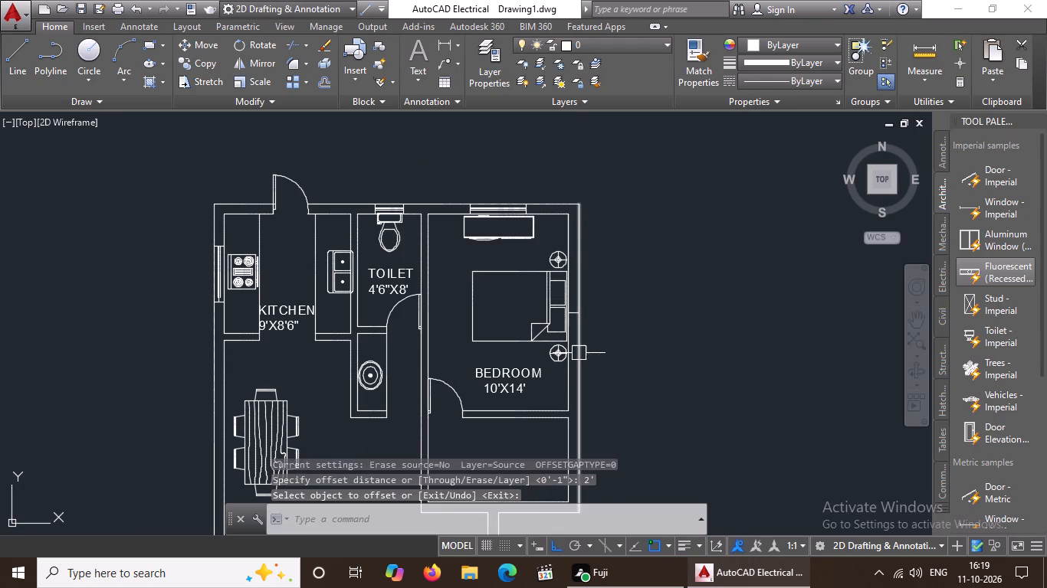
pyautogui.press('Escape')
# Offset the short line across the bedroom's right wall by 2' both upward and downward to form the window's ends.
pyautogui.press('o')
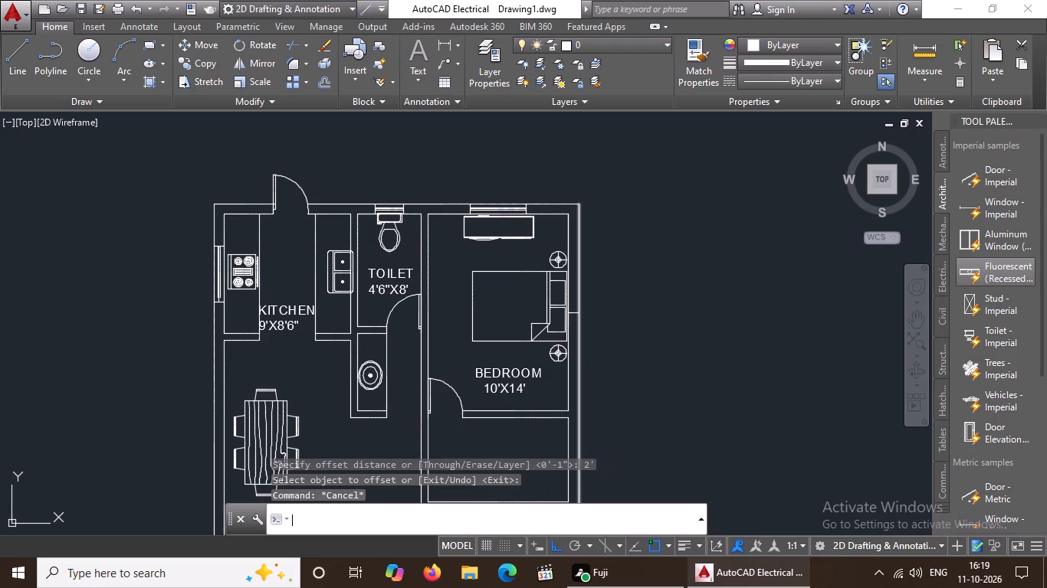
pyautogui.press('Return')
pyautogui.write("2'")
pyautogui.press('Return')
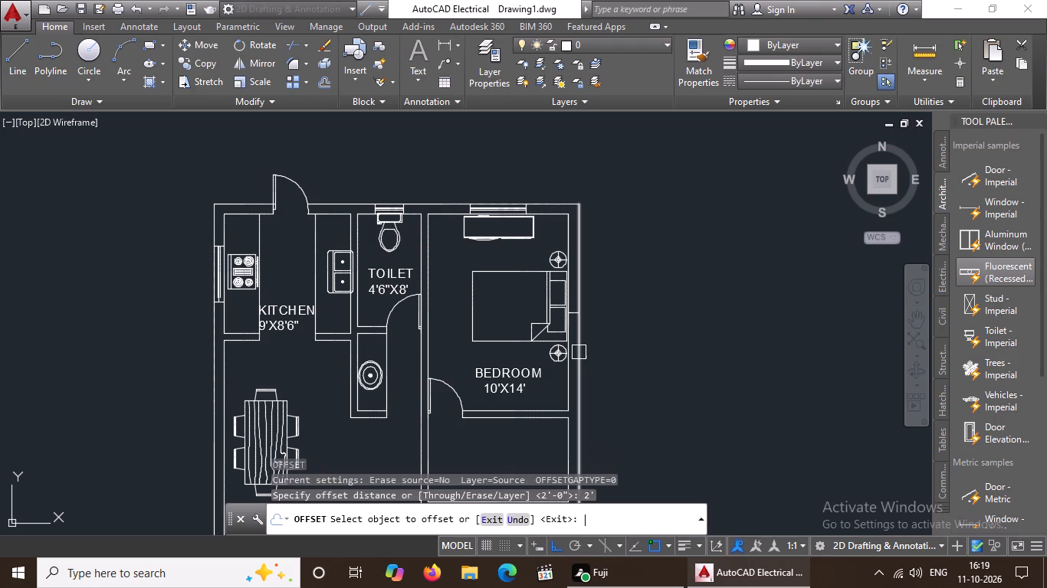
pyautogui.scroll(3, 579, 352)
pyautogui.click(559, 198)
pyautogui.click(553, 159)
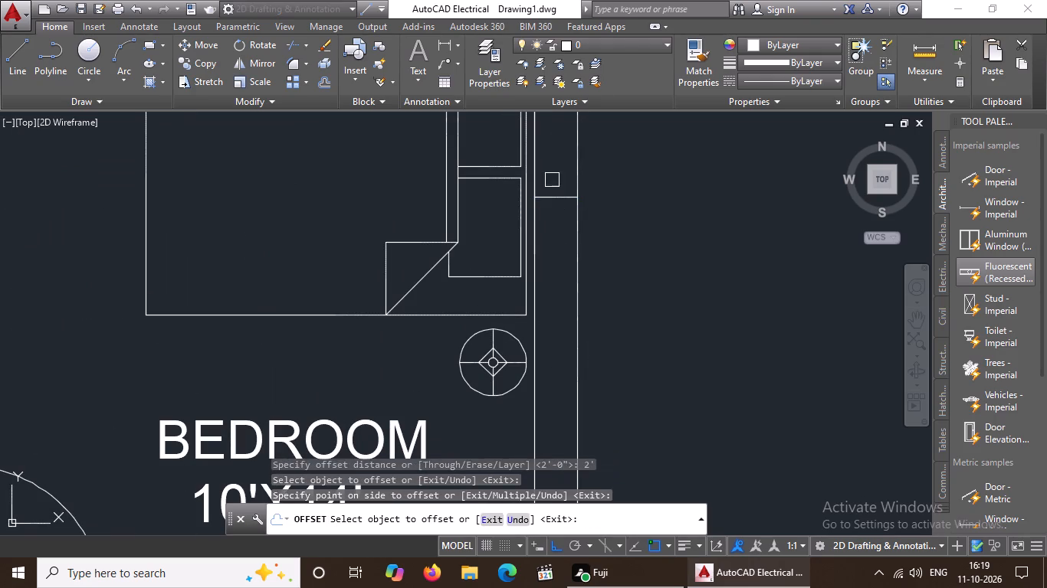
pyautogui.click(554, 194)
pyautogui.click(560, 273)
pyautogui.scroll(-3, 562, 272)
pyautogui.scroll(1, 565, 215)
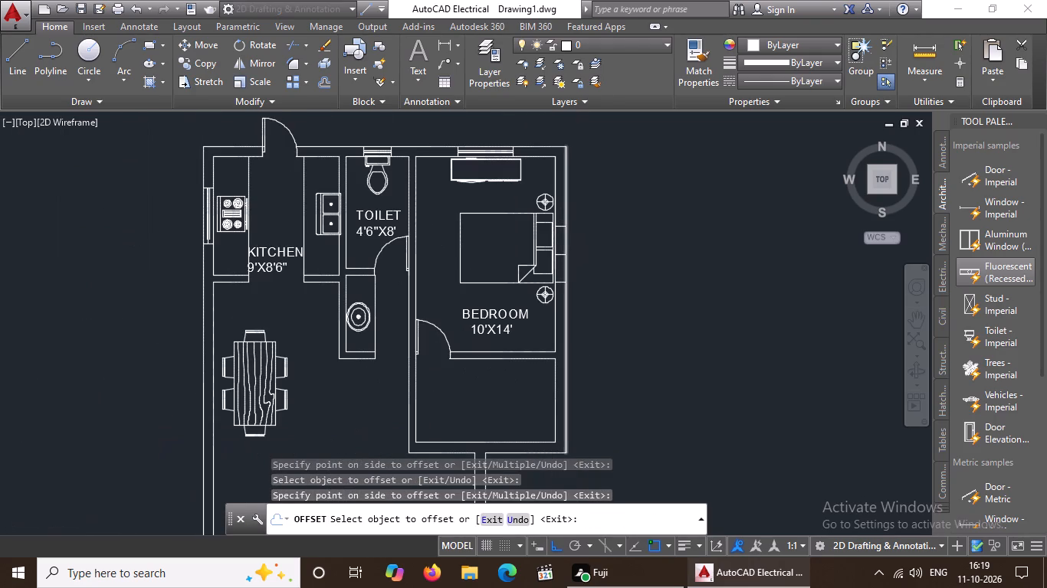
pyautogui.press('Escape')
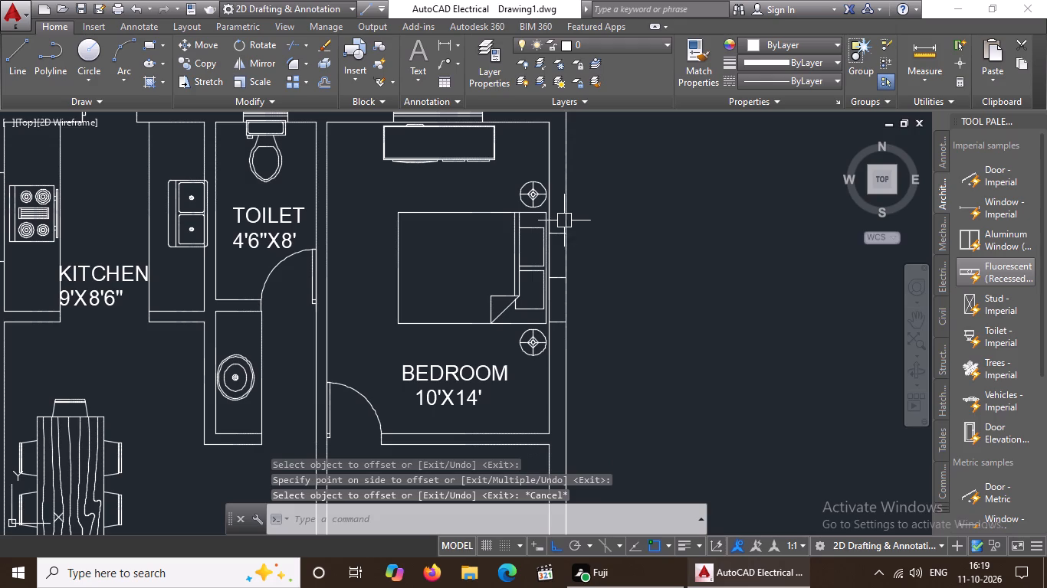
# Draw a vertical line along the middle of the bedroom's right wall, joining the window's upper and lower end lines.
pyautogui.scroll(-1, 565, 230)
pyautogui.click(21, 64)
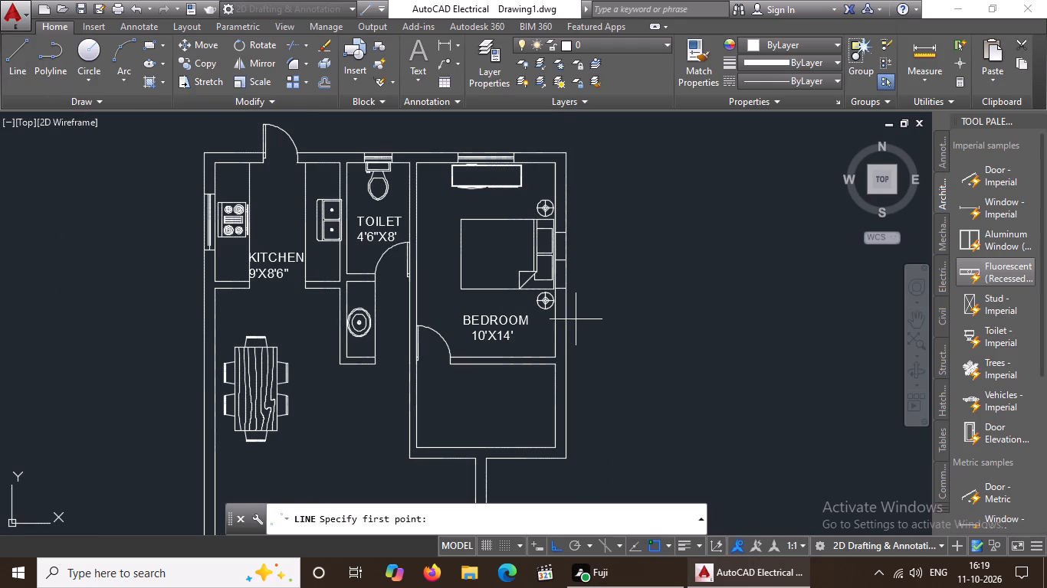
pyautogui.scroll(1, 553, 242)
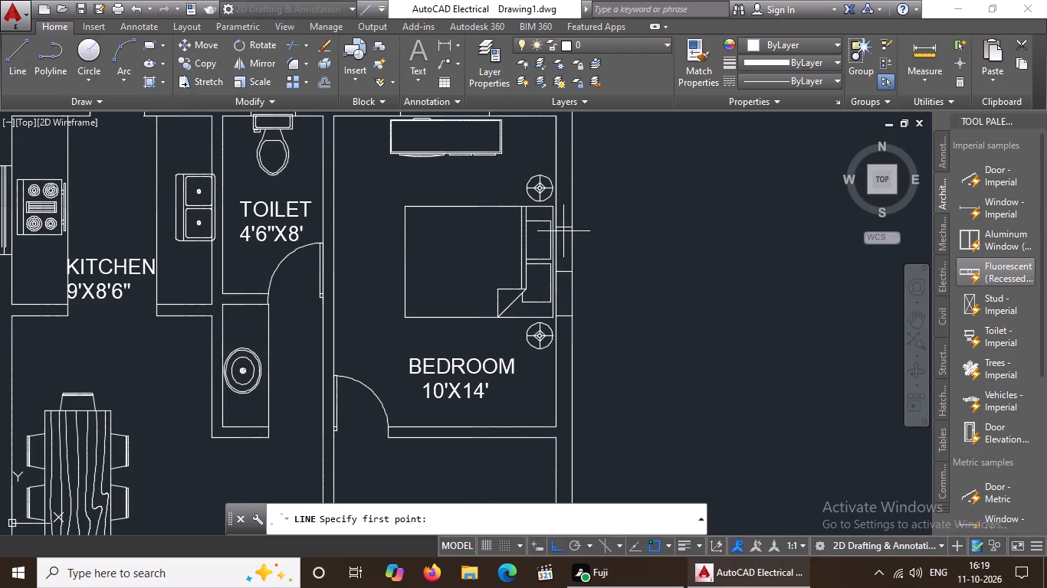
pyautogui.click(564, 225)
pyautogui.click(563, 318)
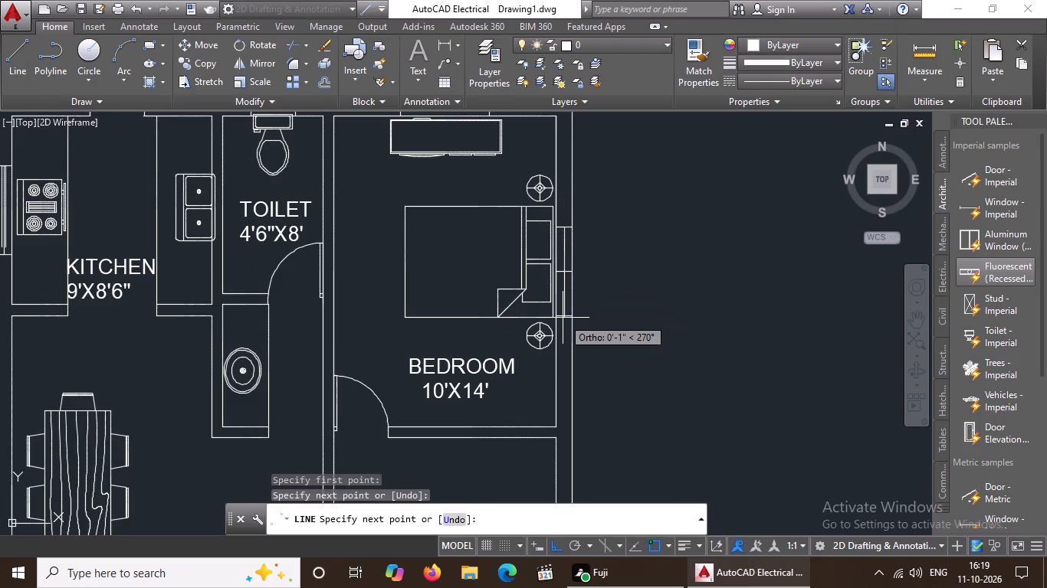
pyautogui.press('Escape')
# Offset the window's vertical centre line in the bedroom's right wall by 1" to each side.
pyautogui.press('o')
pyautogui.press('Return')
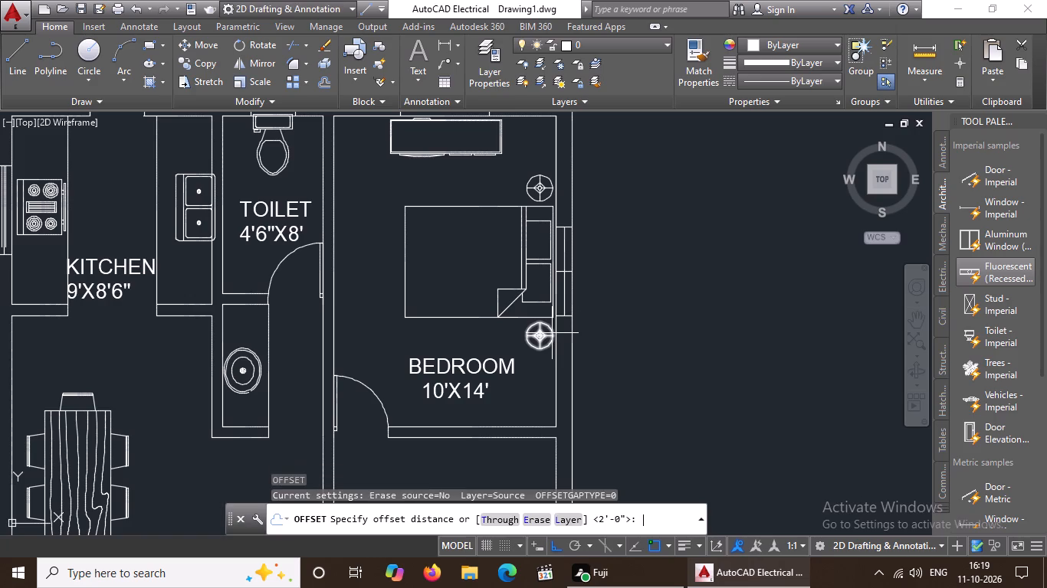
pyautogui.press('1')
pyautogui.hotkey('shift', '"')
pyautogui.press('Return')
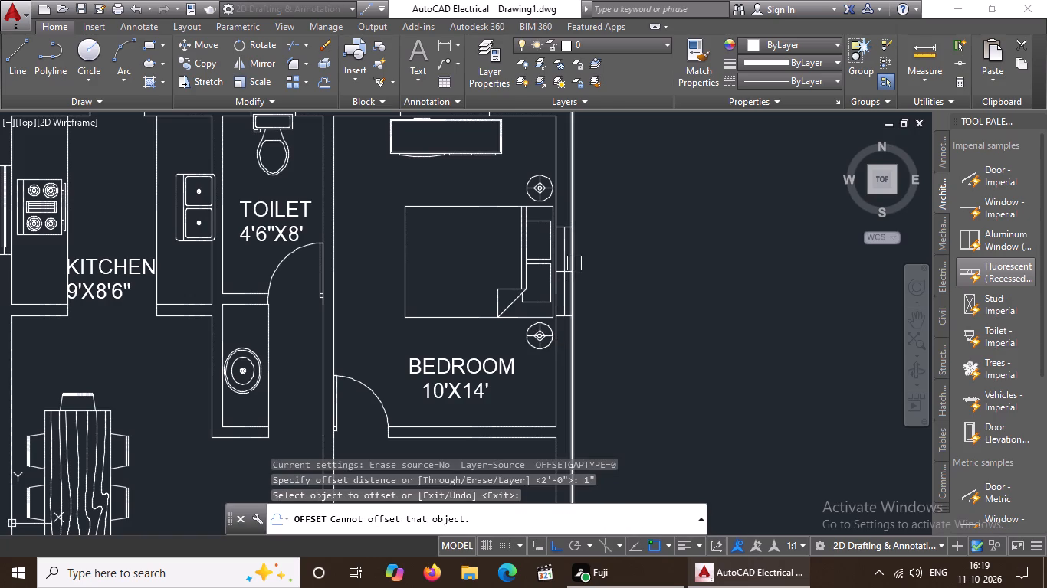
pyautogui.scroll(3, 569, 259)
pyautogui.click(549, 267)
pyautogui.click(435, 289)
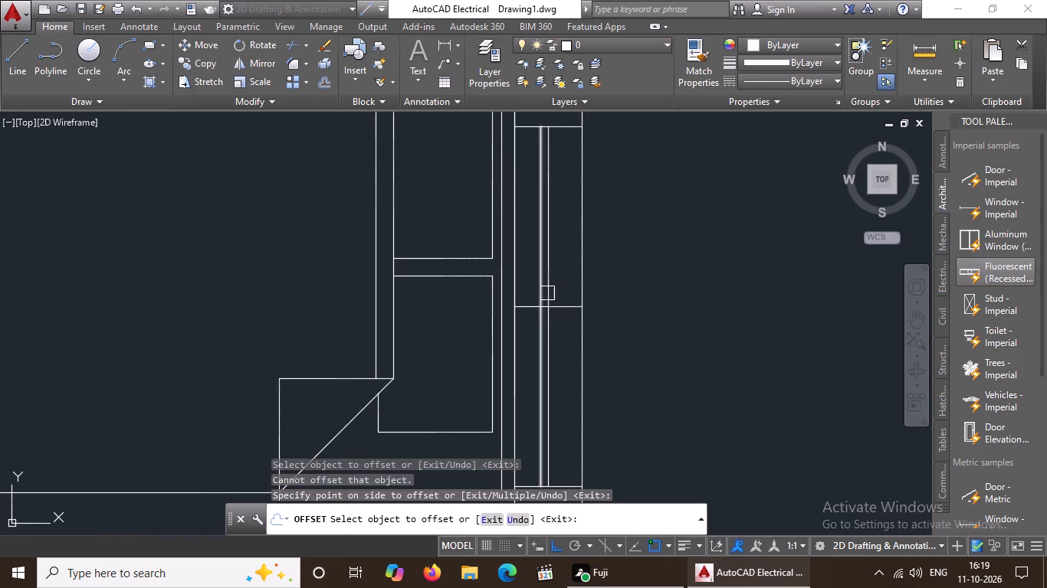
pyautogui.click(547, 293)
pyautogui.press('Escape')
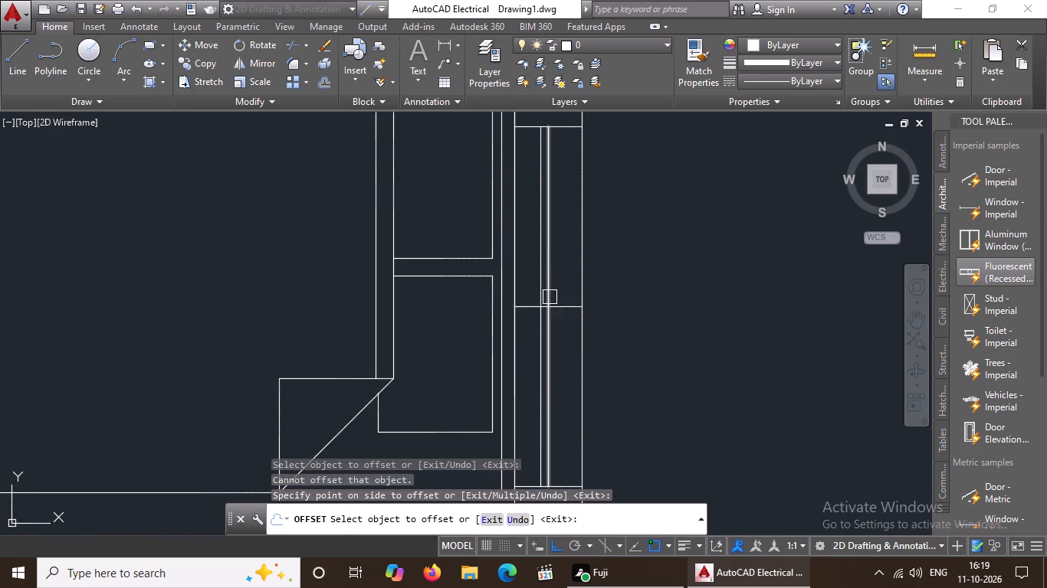
pyautogui.click(550, 296)
pyautogui.click(583, 290)
pyautogui.scroll(-4, 583, 296)
pyautogui.scroll(2, 498, 179)
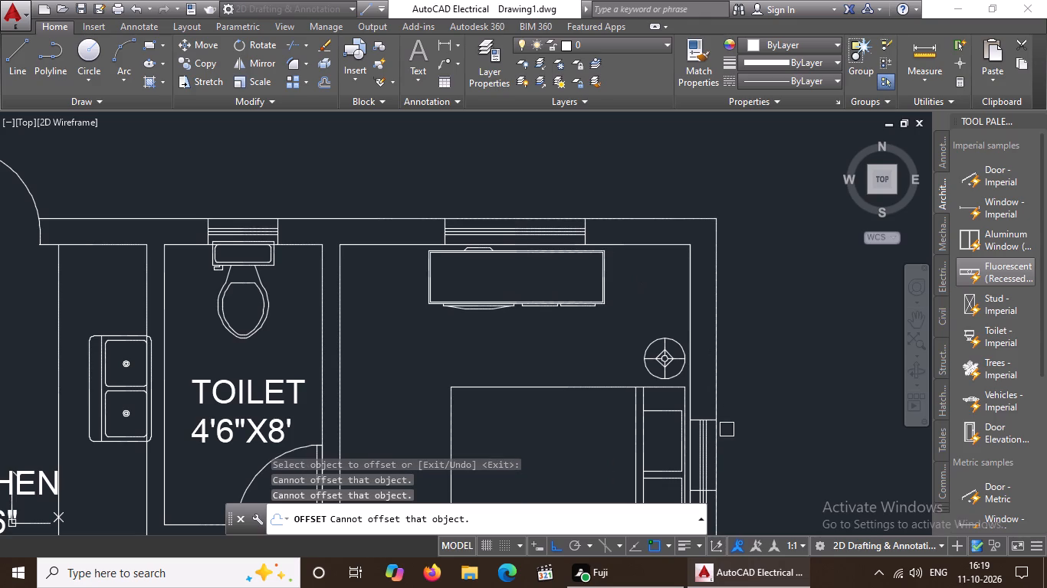
pyautogui.scroll(1, 703, 436)
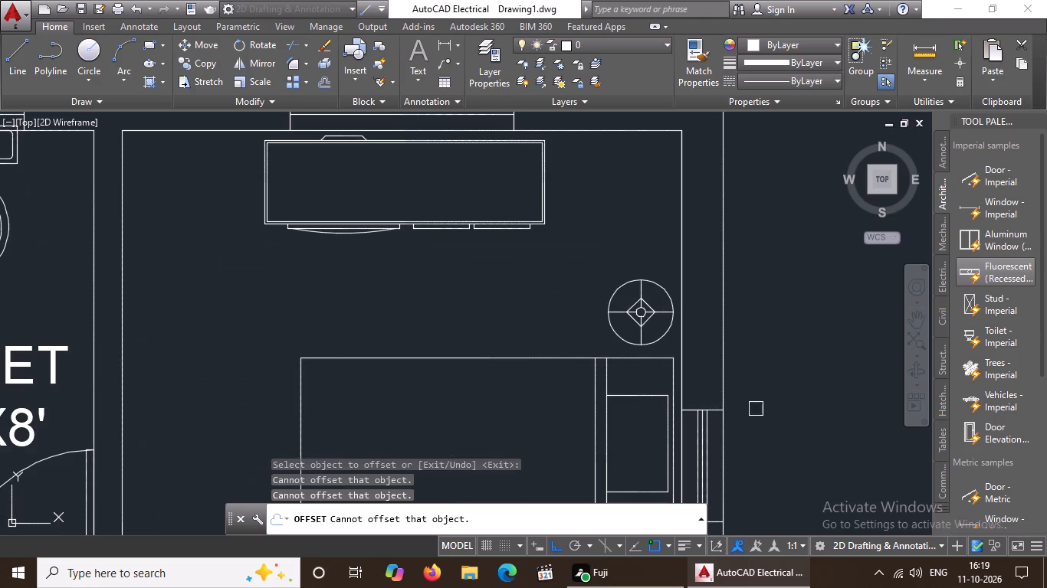
pyautogui.press('Escape')
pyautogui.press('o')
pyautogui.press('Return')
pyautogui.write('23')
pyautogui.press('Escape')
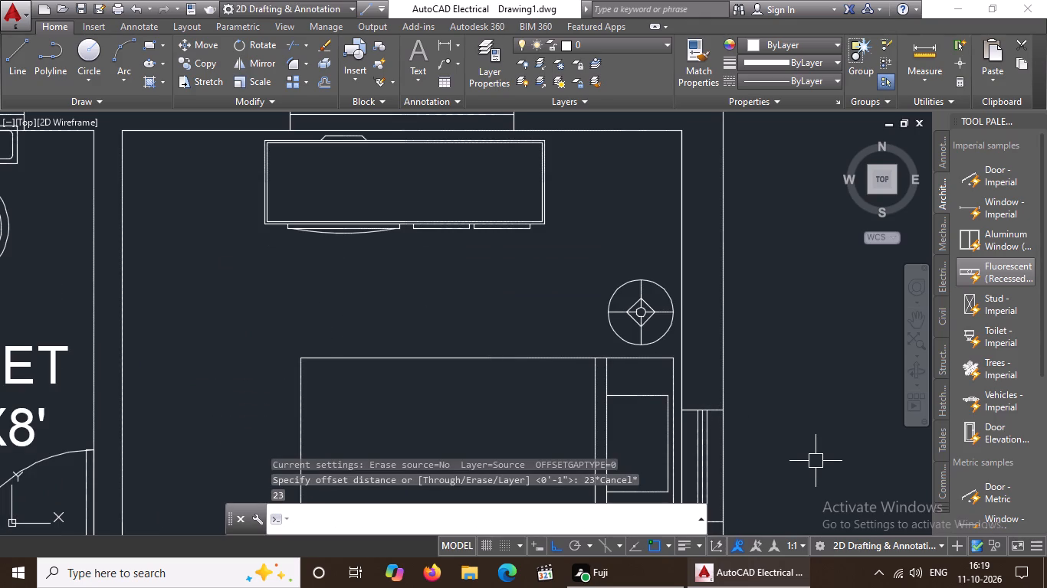
# Offset the right-wall bedroom window's lower end line by 2" inward and outward, and its upper end line by 2" outward.
pyautogui.press('o')
pyautogui.press('Return')
pyautogui.write('2"')
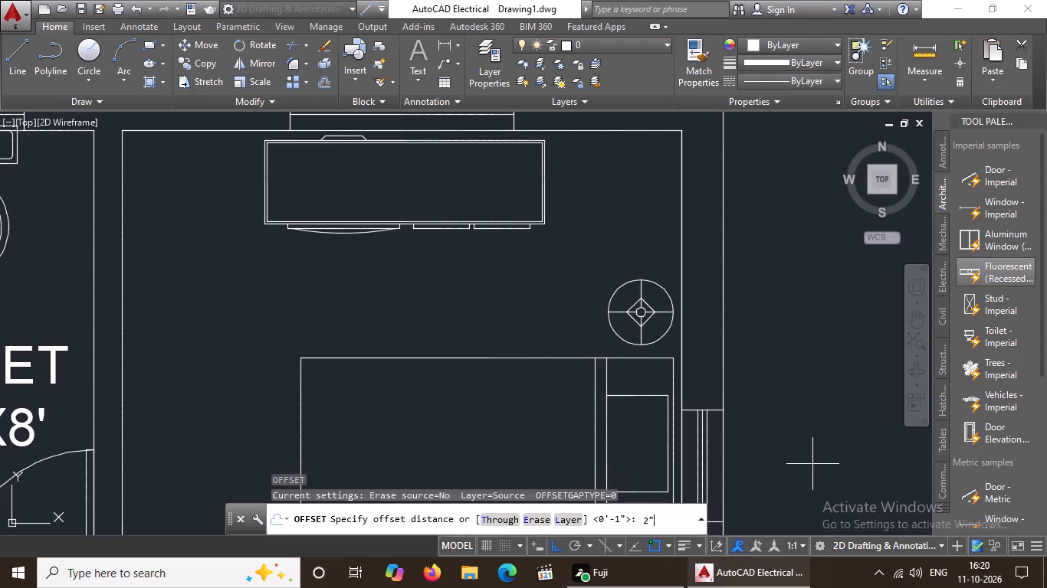
pyautogui.press('Return')
pyautogui.scroll(-3, 758, 434)
pyautogui.scroll(3, 763, 514)
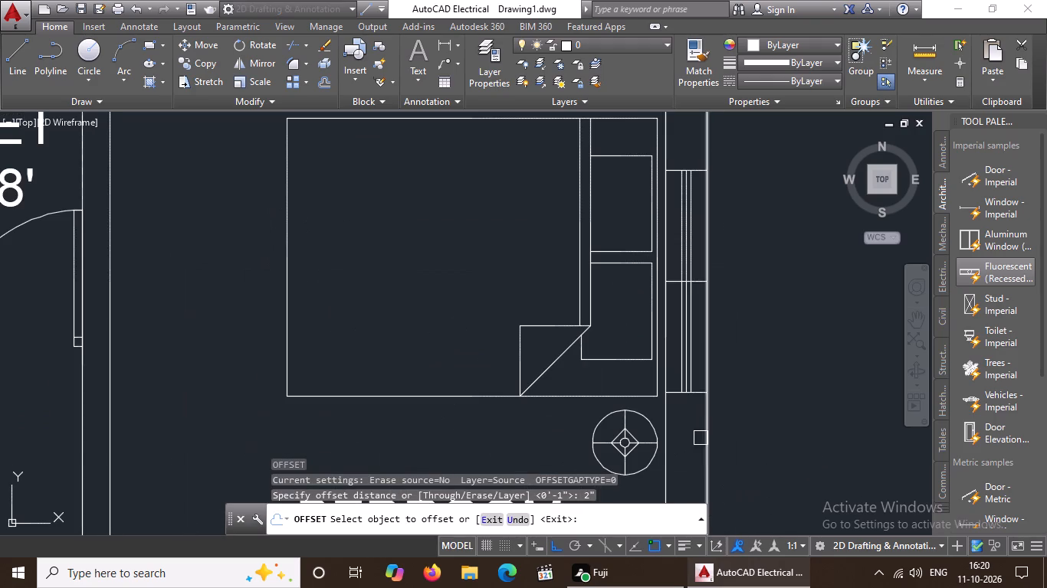
pyautogui.click(701, 391)
pyautogui.click(666, 452)
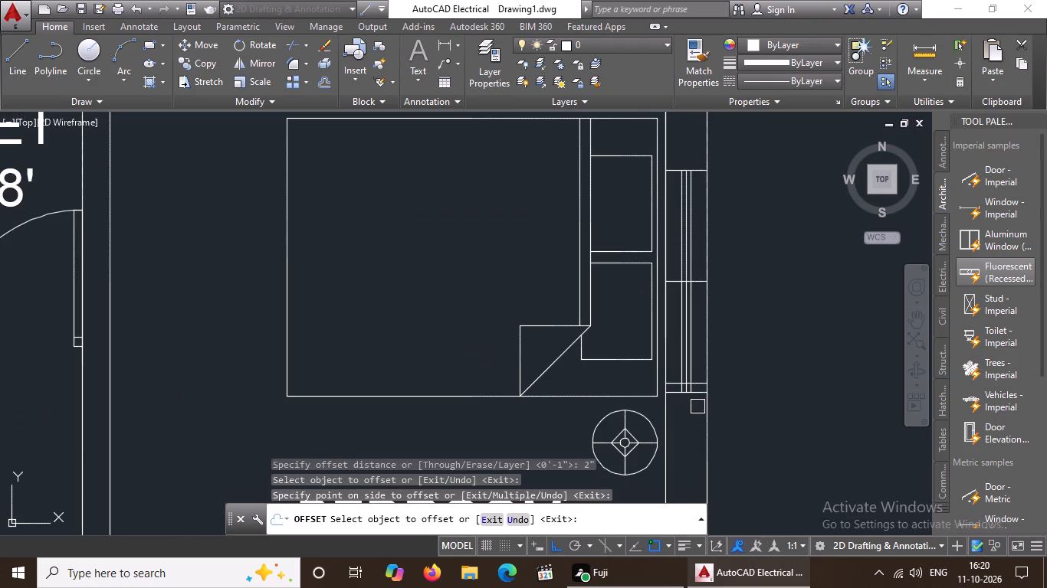
pyautogui.click(700, 396)
pyautogui.click(697, 431)
pyautogui.scroll(1, 684, 171)
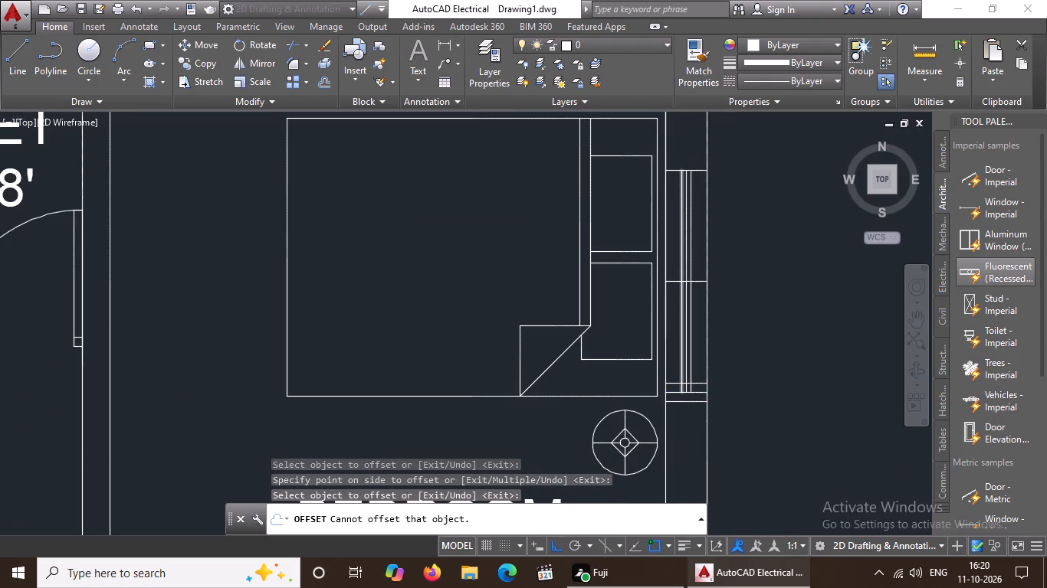
pyautogui.click(708, 166)
pyautogui.click(699, 141)
pyautogui.scroll(-3, 705, 165)
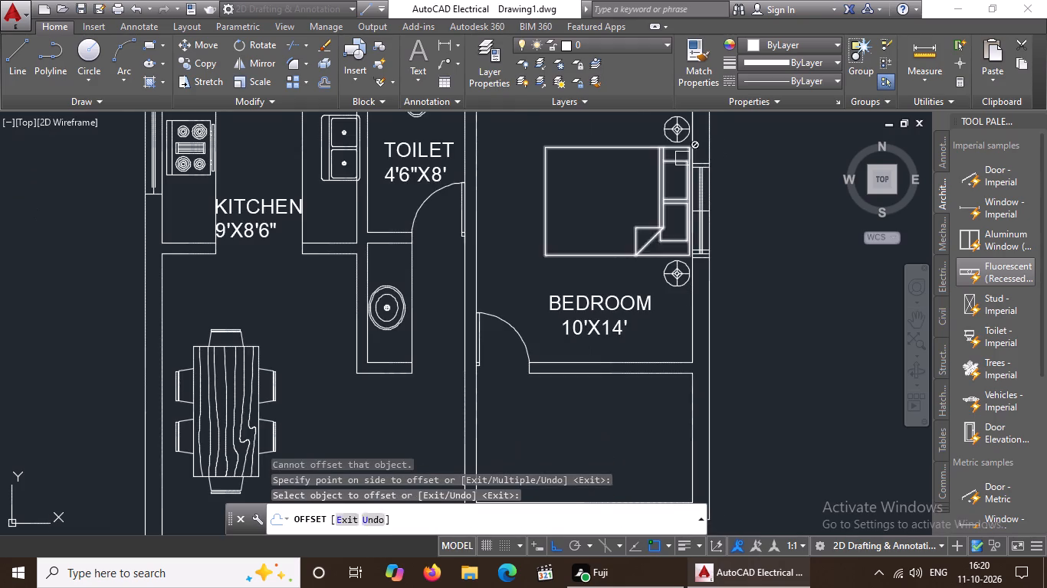
# Offset both end lines of the window in the bedroom's top wall outward by 2".
pyautogui.moveTo(680, 158); pyautogui.dragTo(682, 407, button='middle')
pyautogui.scroll(2, 642, 345)
pyautogui.scroll(1, 620, 251)
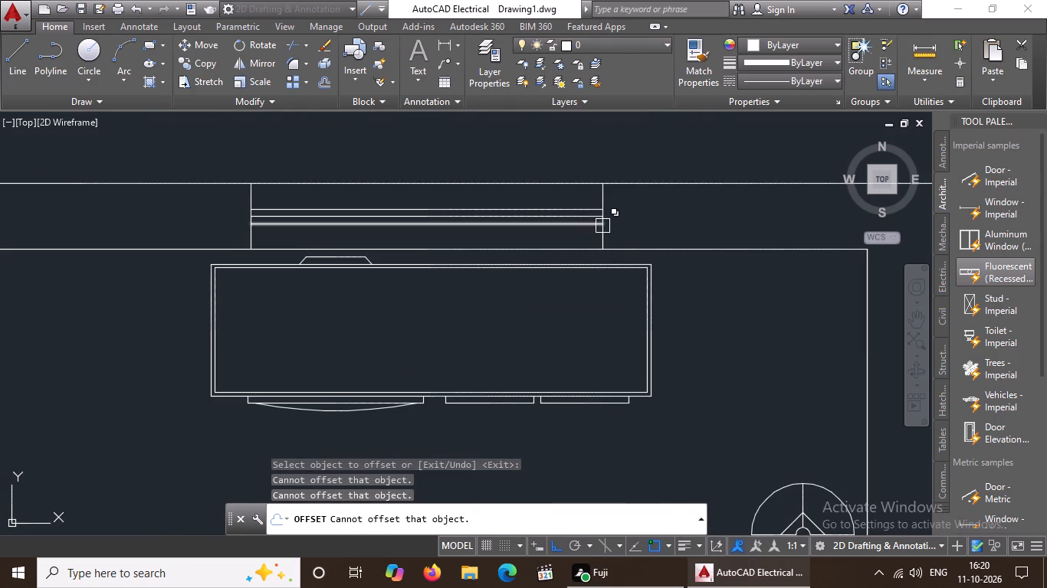
pyautogui.click(603, 235)
pyautogui.click(679, 231)
pyautogui.click(248, 237)
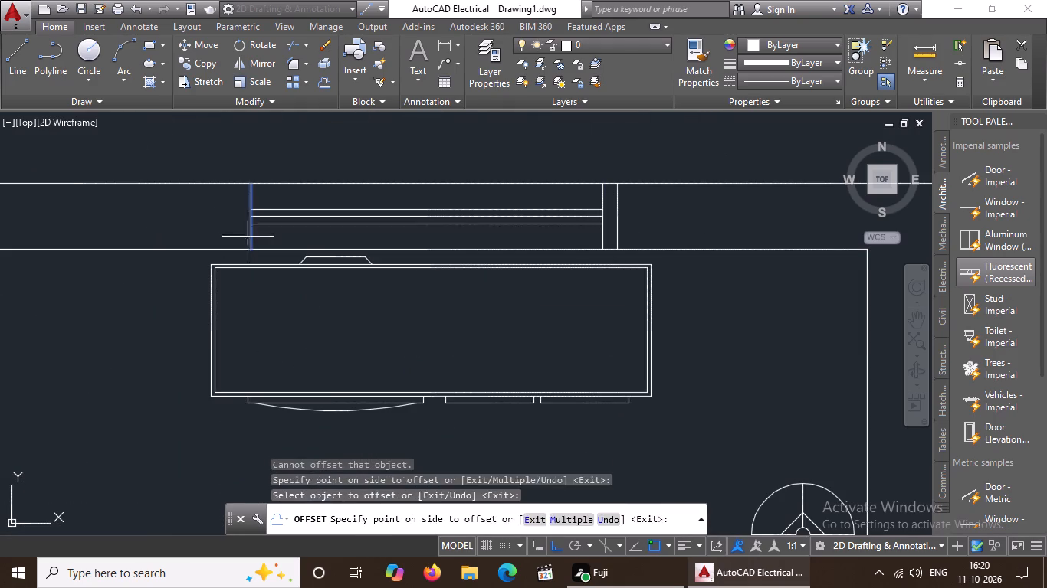
pyautogui.click(202, 234)
# Offset both end lines of the kitchen window, beside the stove, outward by 2".
pyautogui.scroll(-4, 220, 229)
pyautogui.moveTo(39, 302); pyautogui.dragTo(406, 367, button='middle')
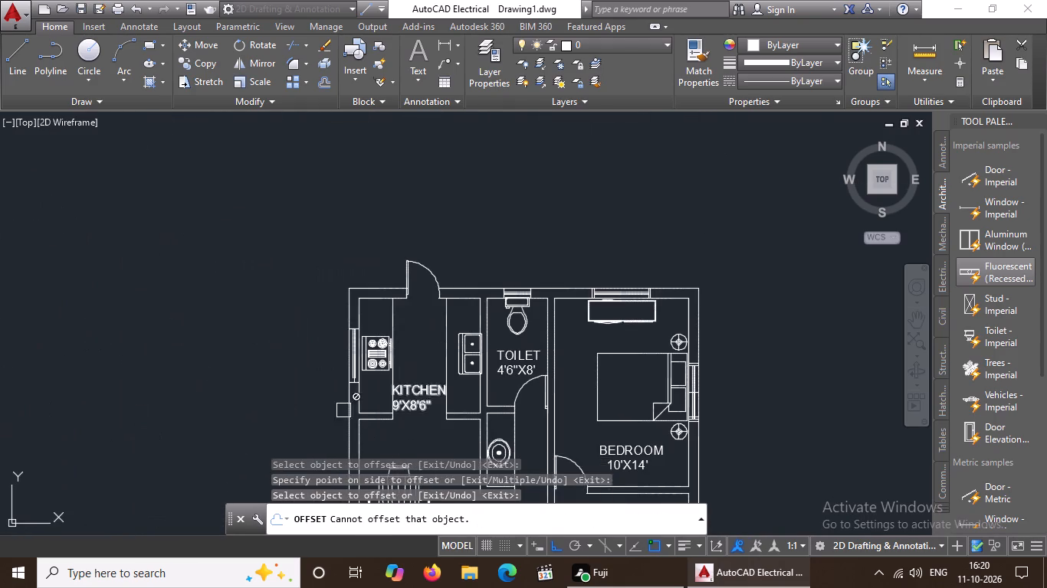
pyautogui.scroll(2, 343, 410)
pyautogui.scroll(3, 366, 349)
pyautogui.moveTo(381, 332); pyautogui.dragTo(365, 384)
pyautogui.moveTo(356, 413); pyautogui.dragTo(353, 429)
pyautogui.click(353, 428)
pyautogui.scroll(-3, 365, 384)
pyautogui.scroll(2, 366, 221)
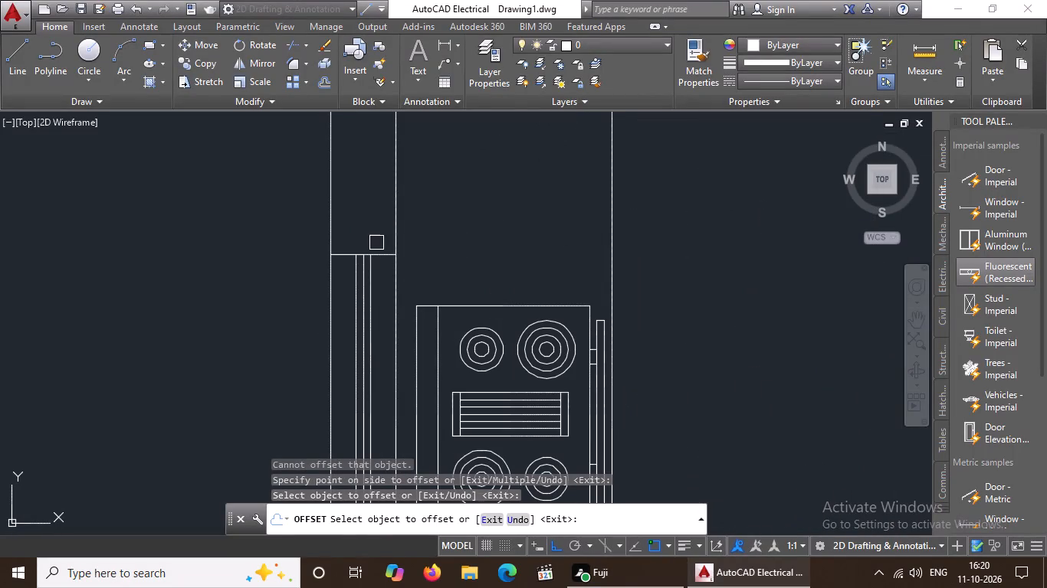
pyautogui.click(377, 253)
pyautogui.click(376, 222)
pyautogui.scroll(-3, 389, 243)
pyautogui.scroll(2, 377, 374)
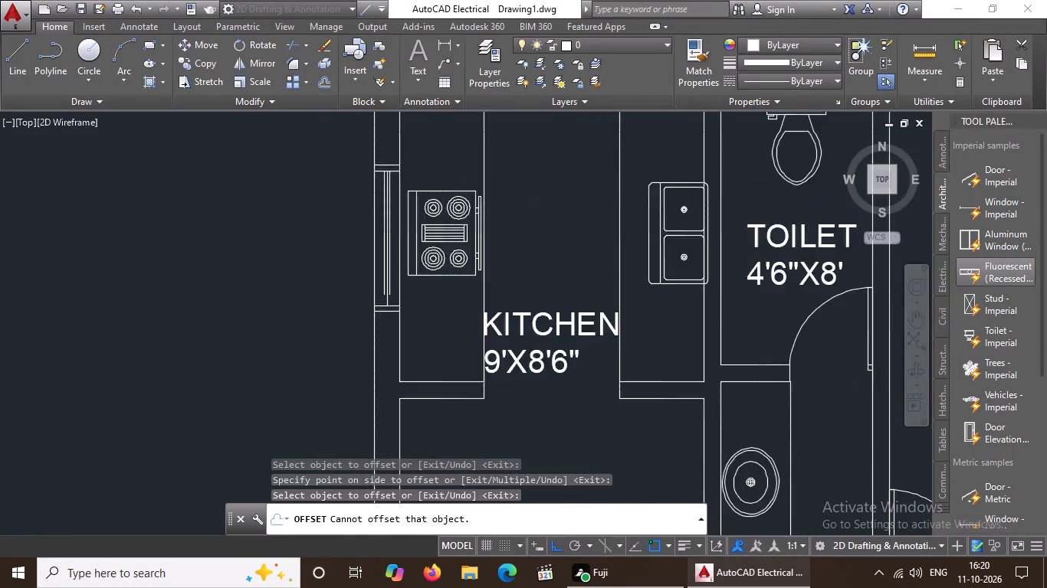
pyautogui.press('Escape')
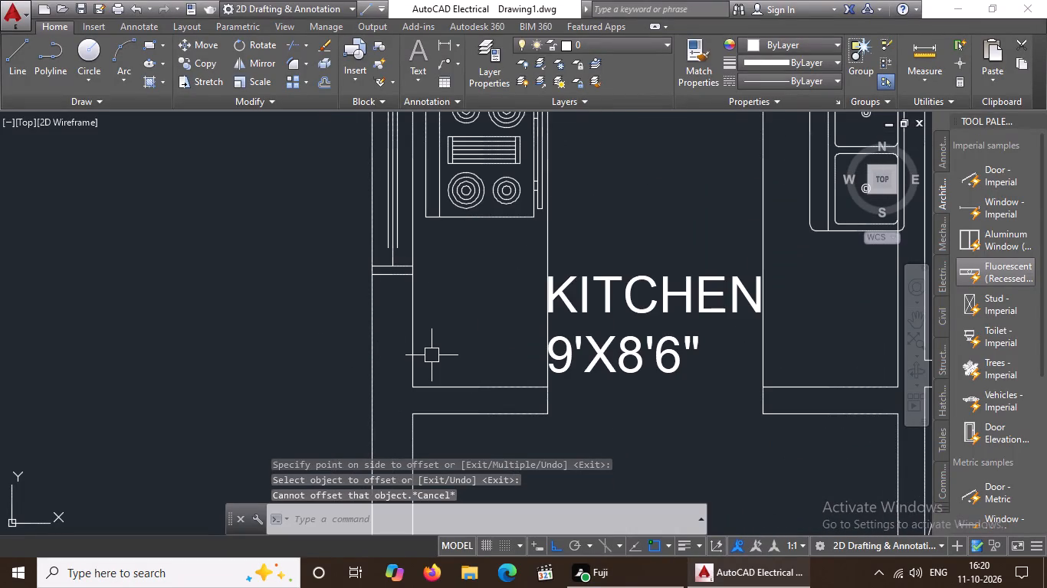
# Extend the two outer pane lines of the kitchen window down to the window's lower end line.
pyautogui.write('EX')
pyautogui.press('space')
pyautogui.press('space')
pyautogui.scroll(2, 399, 294)
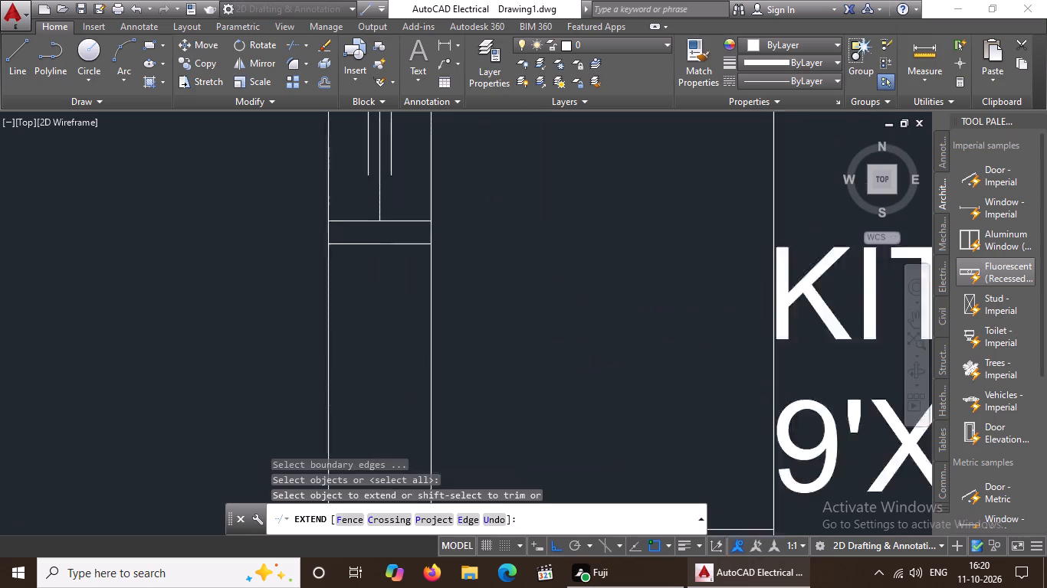
pyautogui.scroll(1, 399, 294)
pyautogui.scroll(-3, 386, 162)
pyautogui.scroll(3, 382, 142)
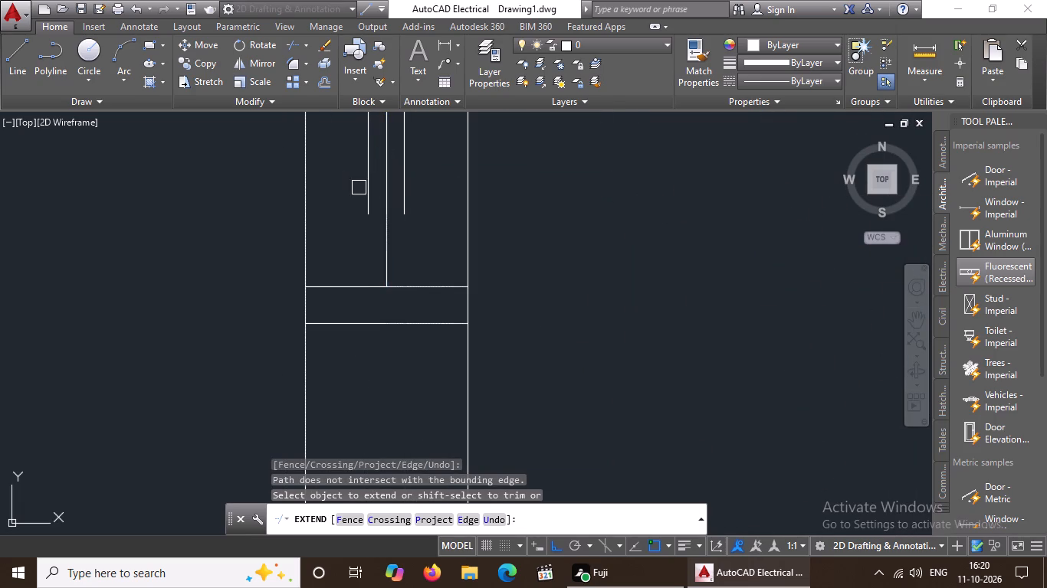
pyautogui.click(364, 196)
pyautogui.click(406, 202)
pyautogui.scroll(-4, 428, 237)
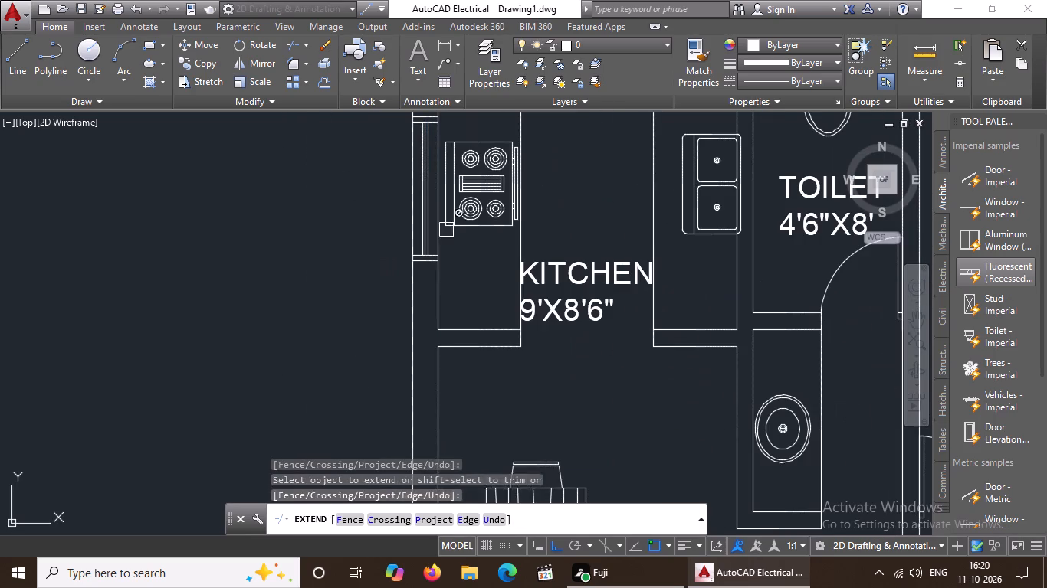
pyautogui.moveTo(451, 211); pyautogui.dragTo(448, 308, button='middle')
pyautogui.press('Escape')
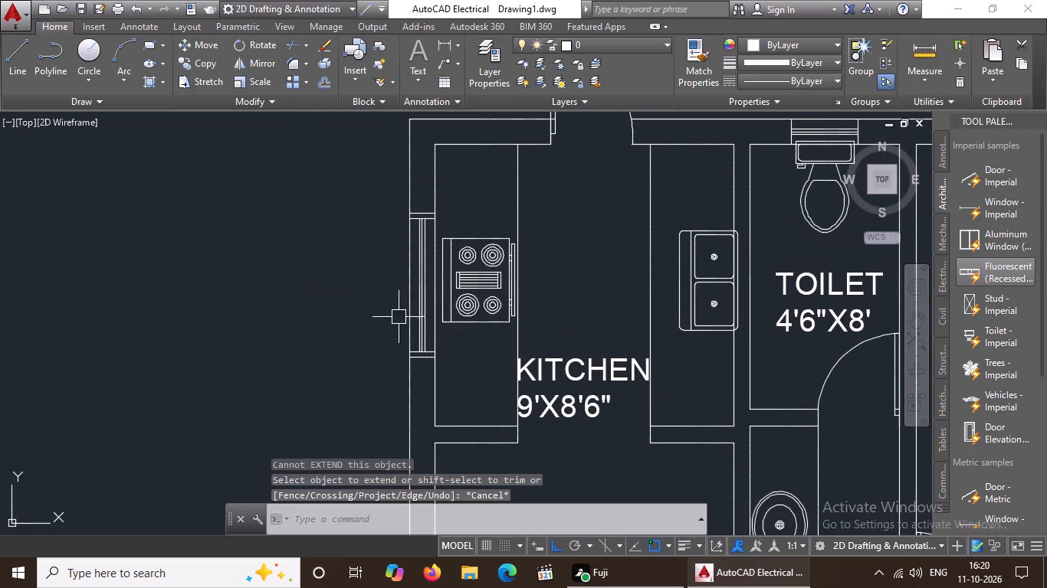
# Delete both segments of the kitchen window's vertical centre line, keeping the two outer pane lines.
pyautogui.scroll(3, 418, 318)
pyautogui.click(425, 430)
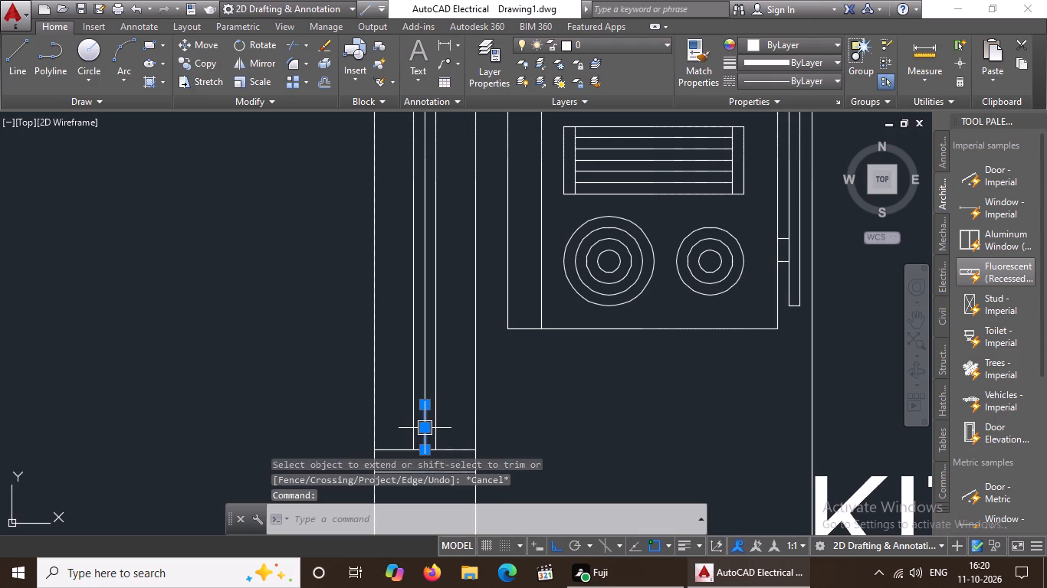
pyautogui.press('Delete')
pyautogui.click(425, 401)
pyautogui.press('Delete')
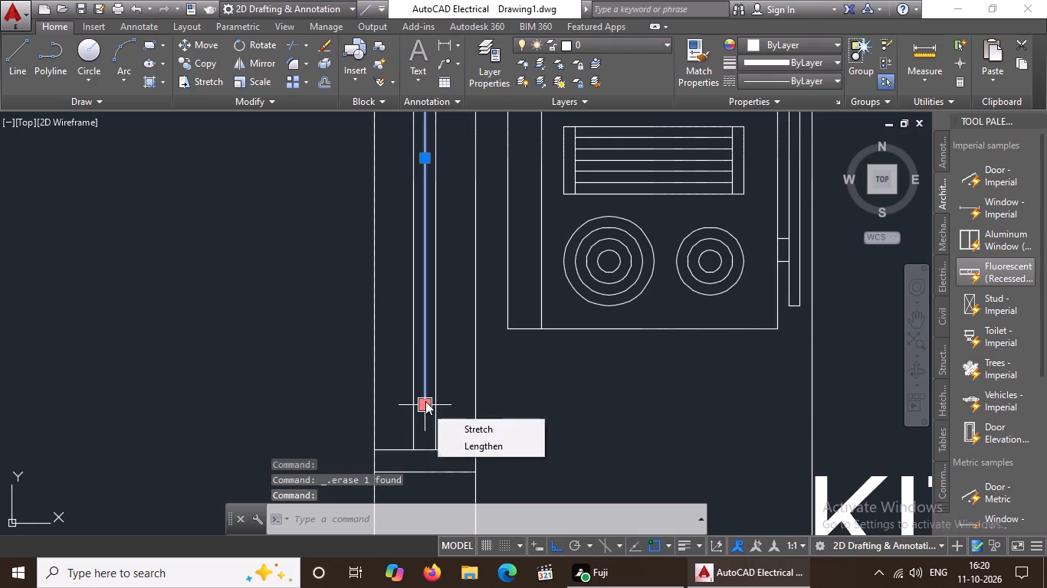
pyautogui.scroll(-1, 425, 401)
pyautogui.press('Delete')
pyautogui.press('Delete')
pyautogui.press('Delete')
pyautogui.scroll(-3, 425, 394)
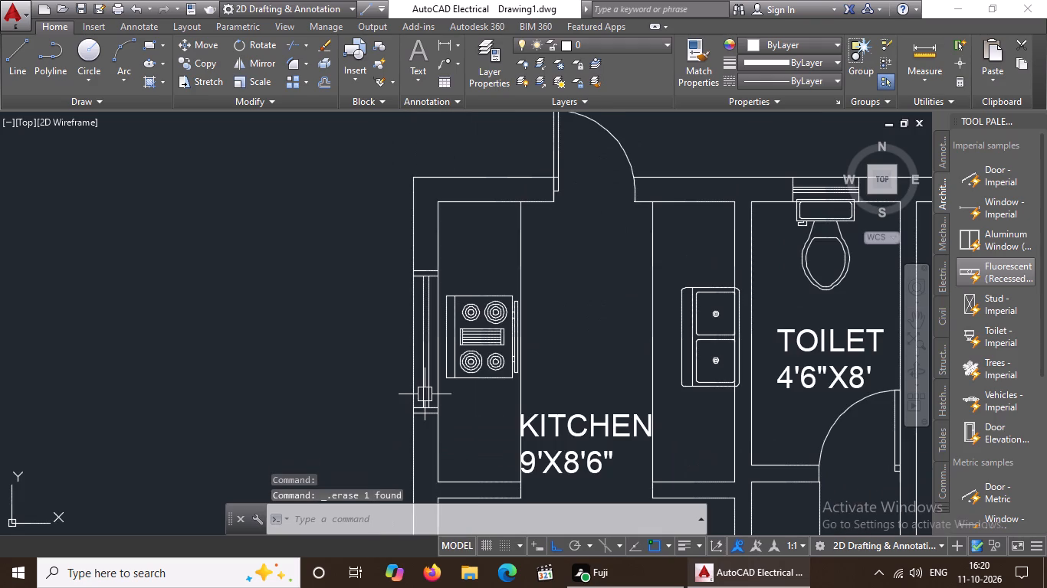
# Delete the middle of the three pane lines in the bedroom's top-wall window.
pyautogui.scroll(-2, 604, 204)
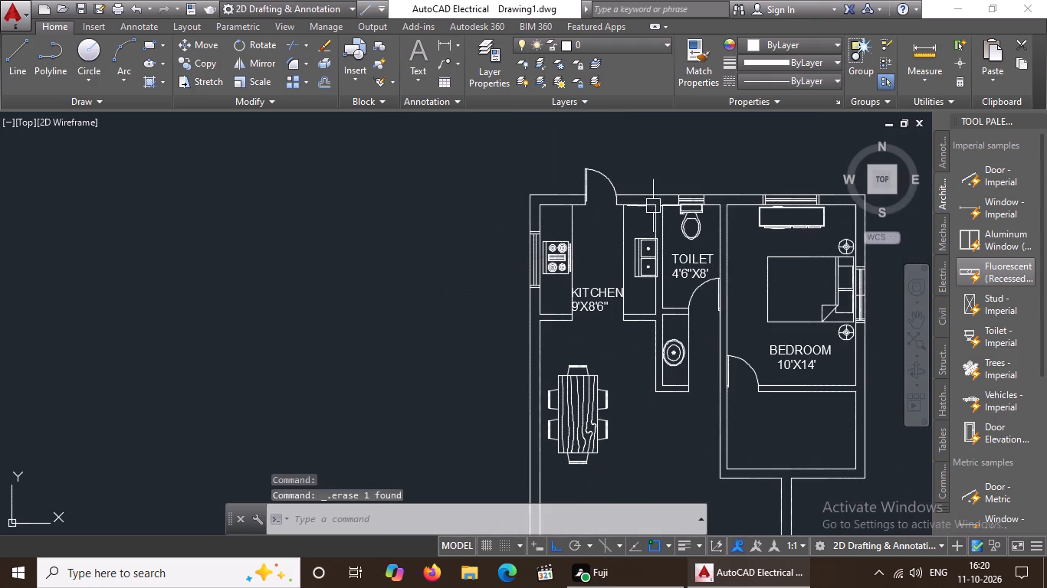
pyautogui.scroll(3, 816, 225)
pyautogui.scroll(-2, 816, 225)
pyautogui.scroll(3, 809, 167)
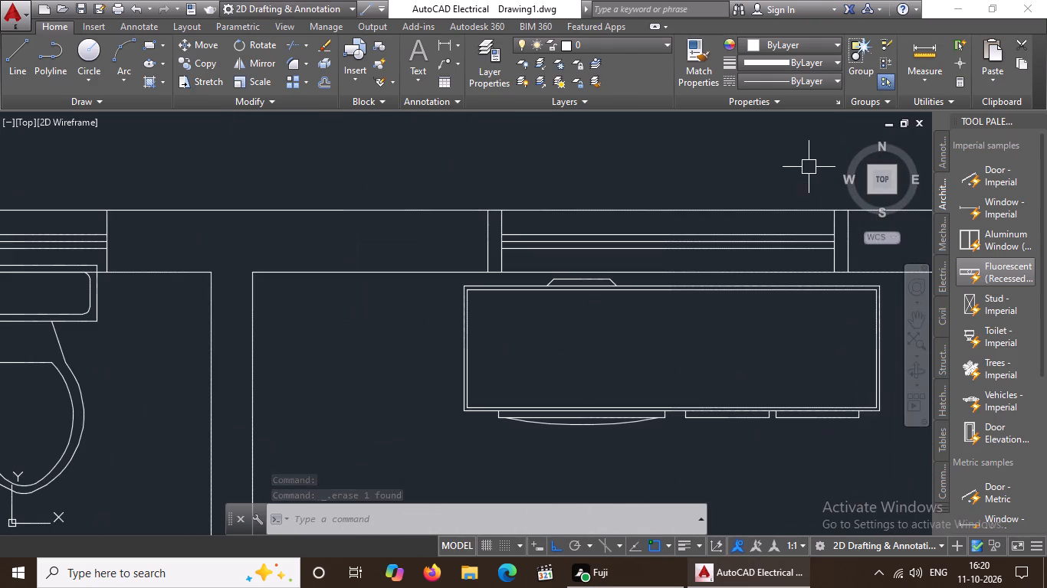
pyautogui.scroll(4, 740, 243)
pyautogui.click(736, 235)
pyautogui.press('Delete')
pyautogui.scroll(-4, 736, 236)
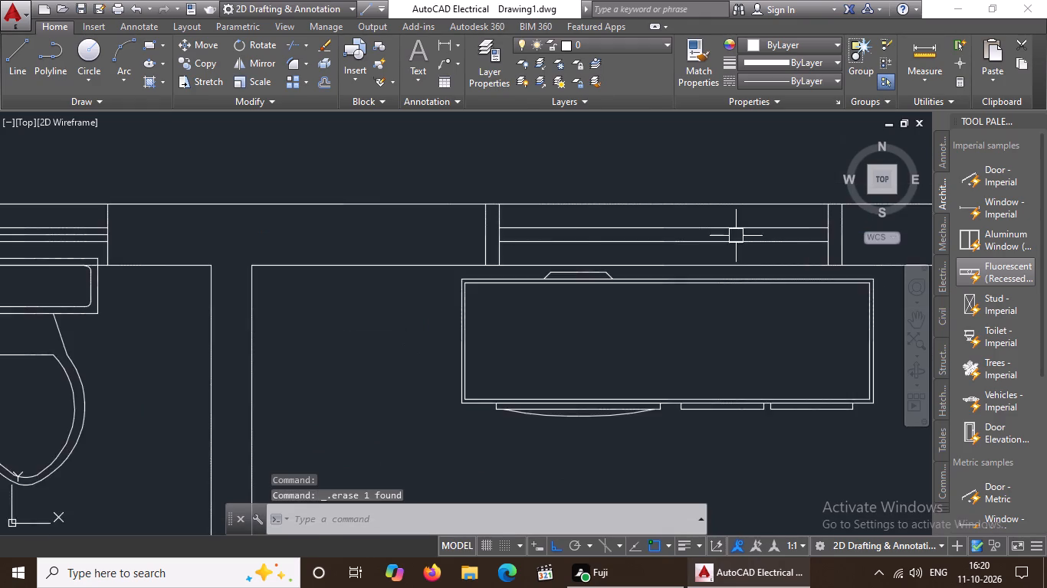
# Delete the vertical centre line and the middle cross line of the window in the bedroom's right wall.
pyautogui.scroll(-1, 736, 236)
pyautogui.scroll(1, 791, 269)
pyautogui.moveTo(791, 269); pyautogui.dragTo(572, 331, button='middle')
pyautogui.scroll(-4, 658, 334)
pyautogui.scroll(3, 658, 473)
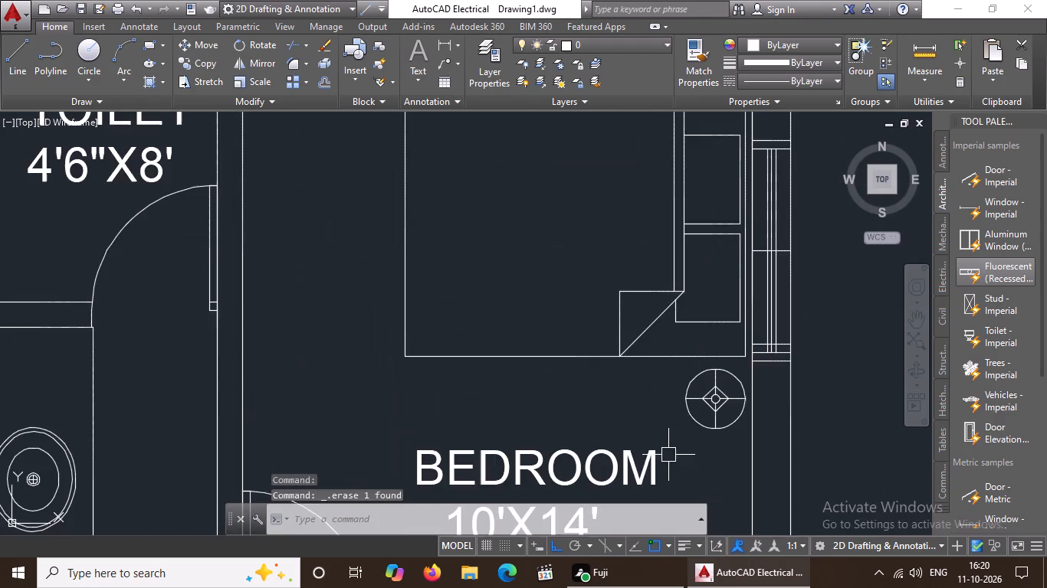
pyautogui.scroll(2, 760, 304)
pyautogui.click(788, 290)
pyautogui.press('Delete')
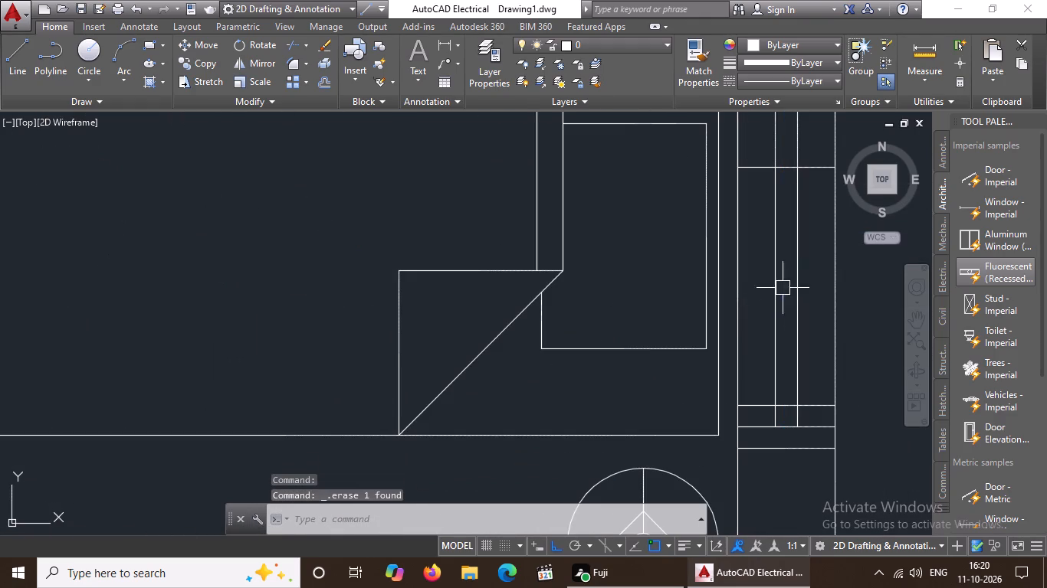
pyautogui.click(819, 169)
pyautogui.press('Delete')
# Offset the inner right wall line of the empty room below the bedroom by 3' into the room.
pyautogui.scroll(-6, 813, 264)
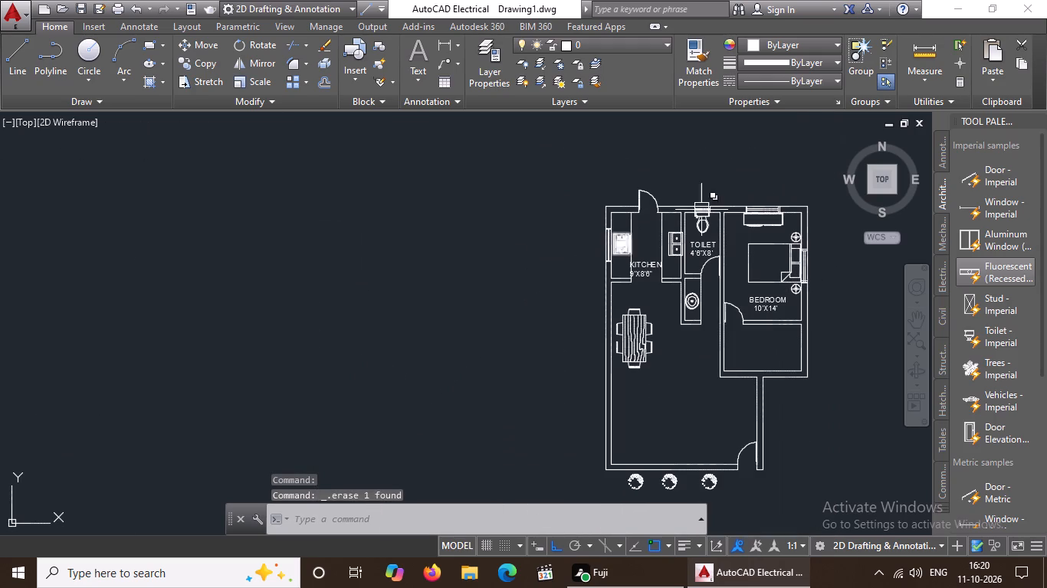
pyautogui.scroll(1, 822, 255)
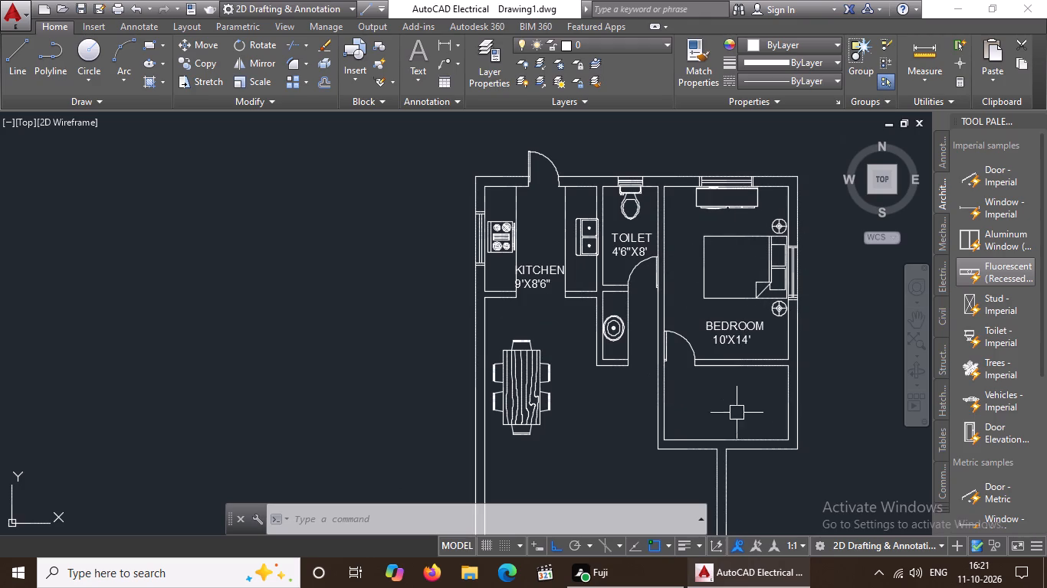
pyautogui.scroll(3, 747, 430)
pyautogui.scroll(-2, 747, 428)
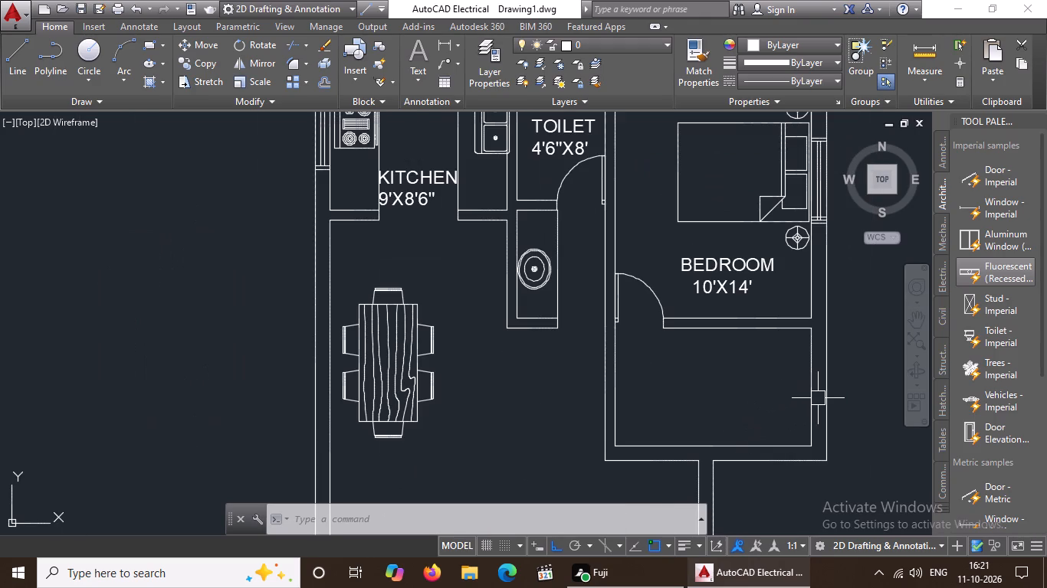
pyautogui.press('Escape')
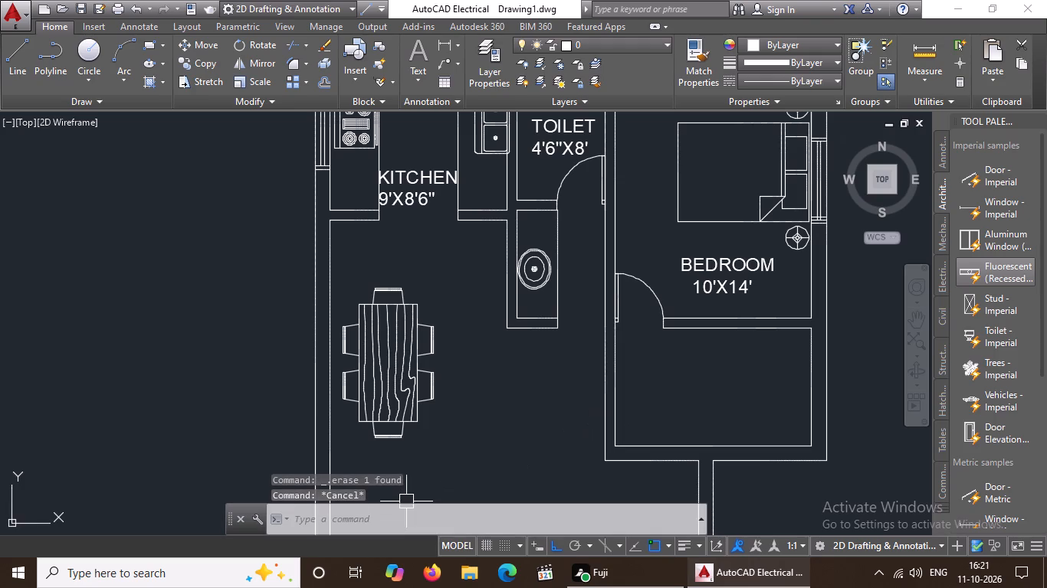
pyautogui.press('o')
pyautogui.press('Return')
pyautogui.press('3')
pyautogui.press("'")
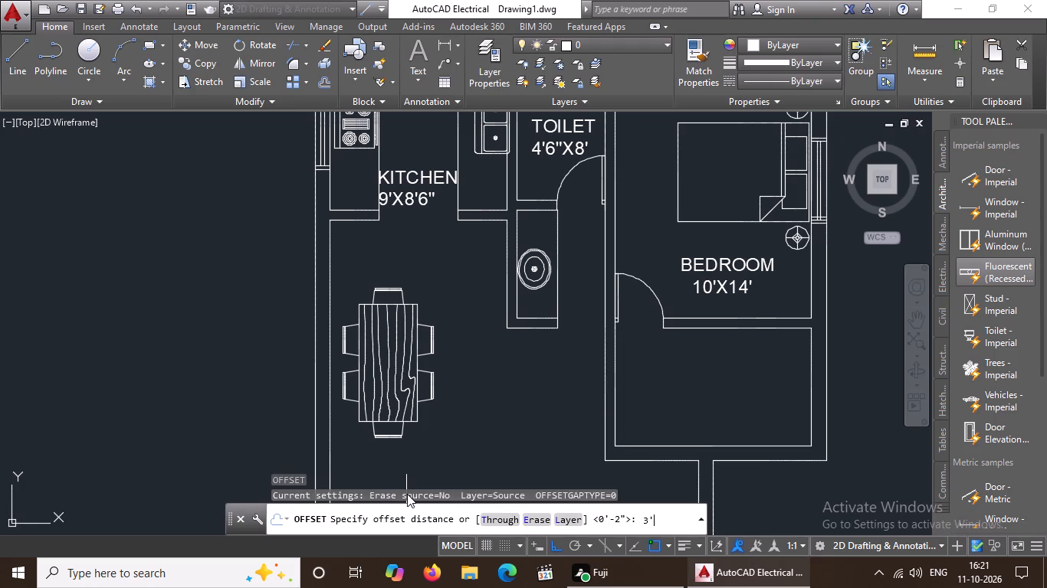
pyautogui.press('Return')
pyautogui.click(812, 375)
pyautogui.click(711, 398)
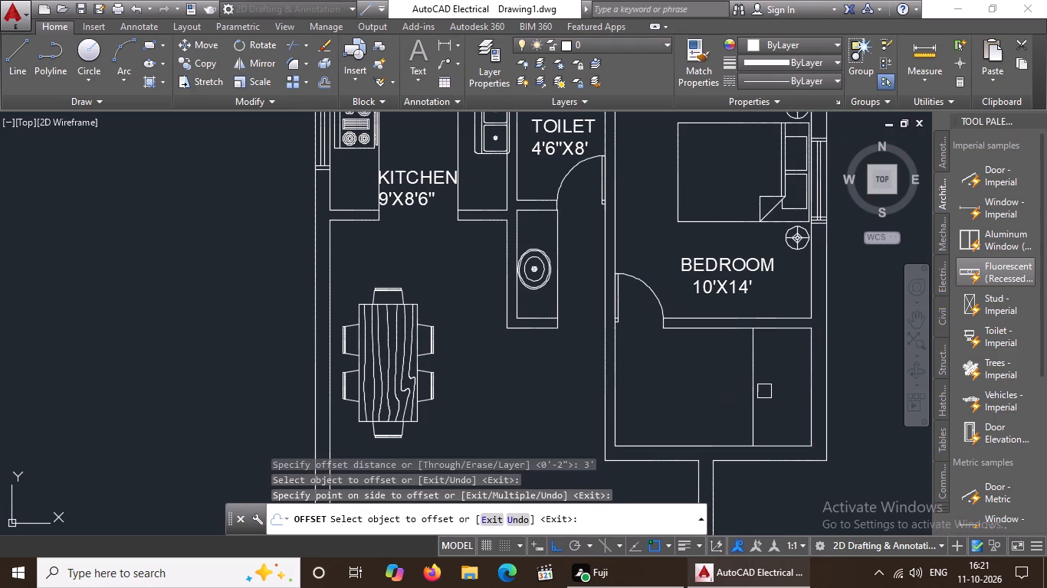
pyautogui.scroll(-1, 764, 391)
pyautogui.press('Escape')
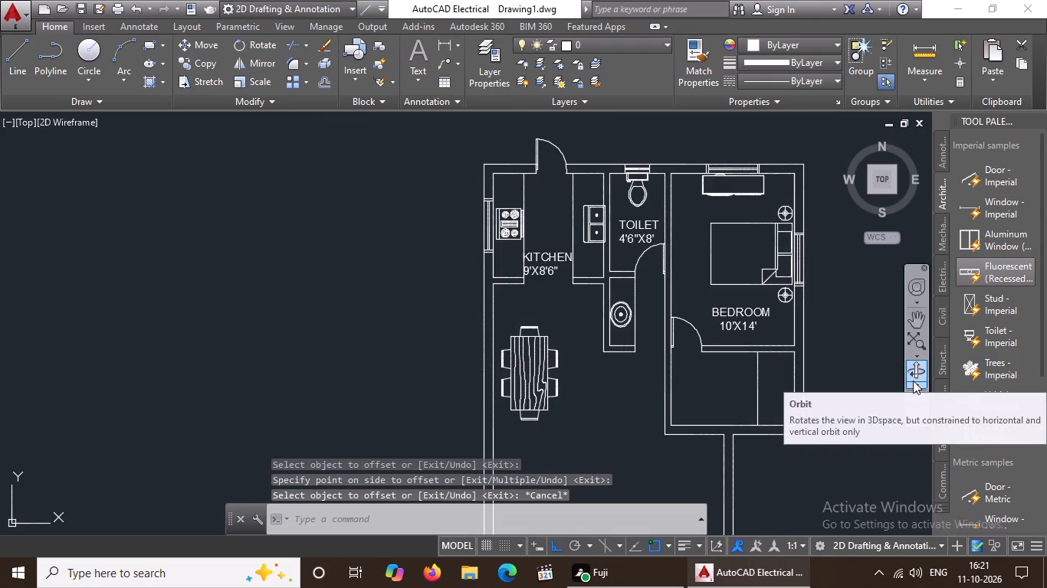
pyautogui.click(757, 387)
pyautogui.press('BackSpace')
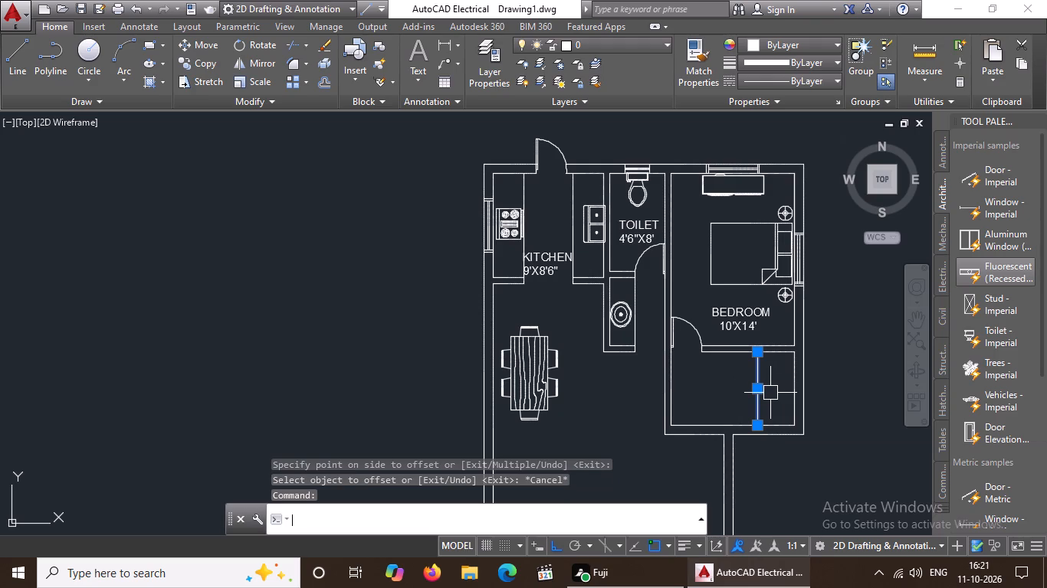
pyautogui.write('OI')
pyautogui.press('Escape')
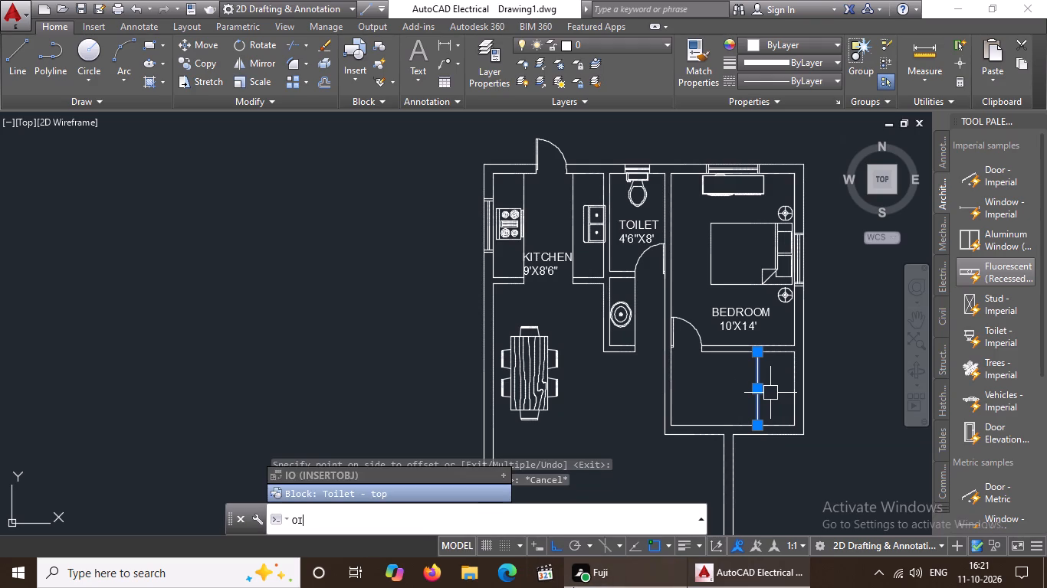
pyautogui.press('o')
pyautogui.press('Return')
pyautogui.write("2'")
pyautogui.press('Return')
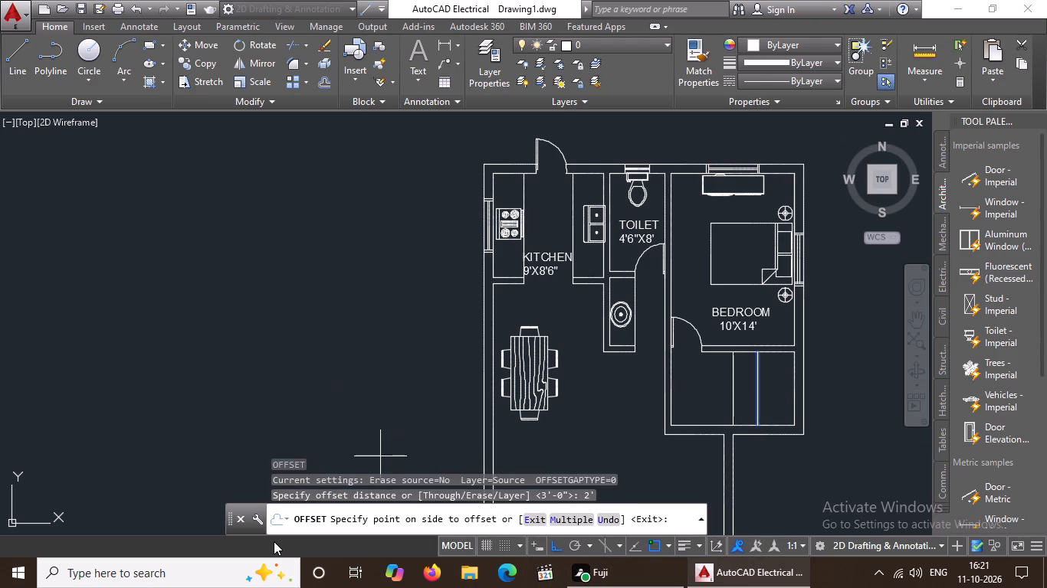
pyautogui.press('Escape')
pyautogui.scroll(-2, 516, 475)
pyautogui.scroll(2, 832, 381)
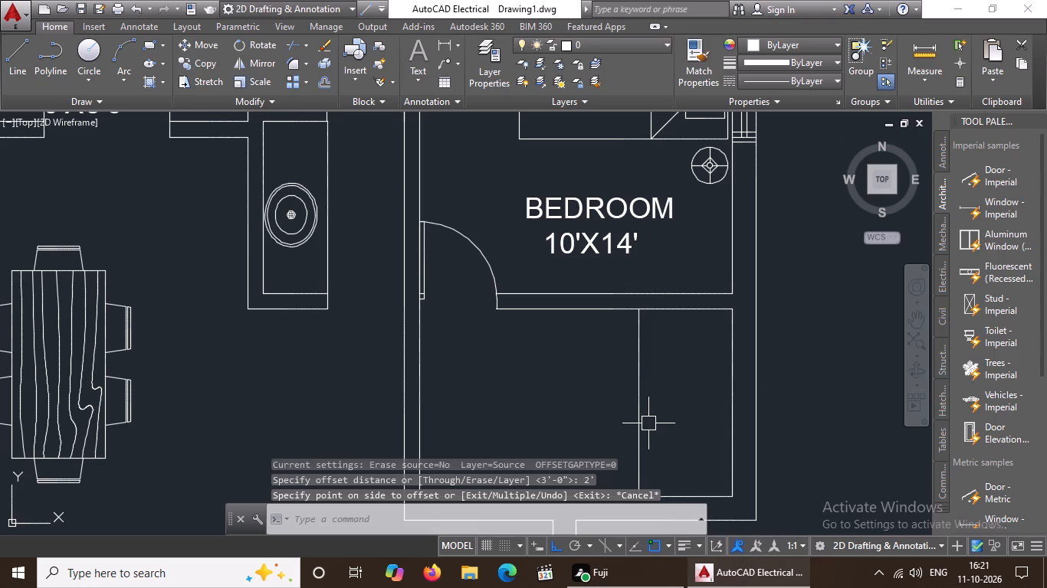
# Delete the offset line inside the empty room below the bedroom.
pyautogui.click(647, 425)
pyautogui.click(635, 430)
pyautogui.press('Delete')
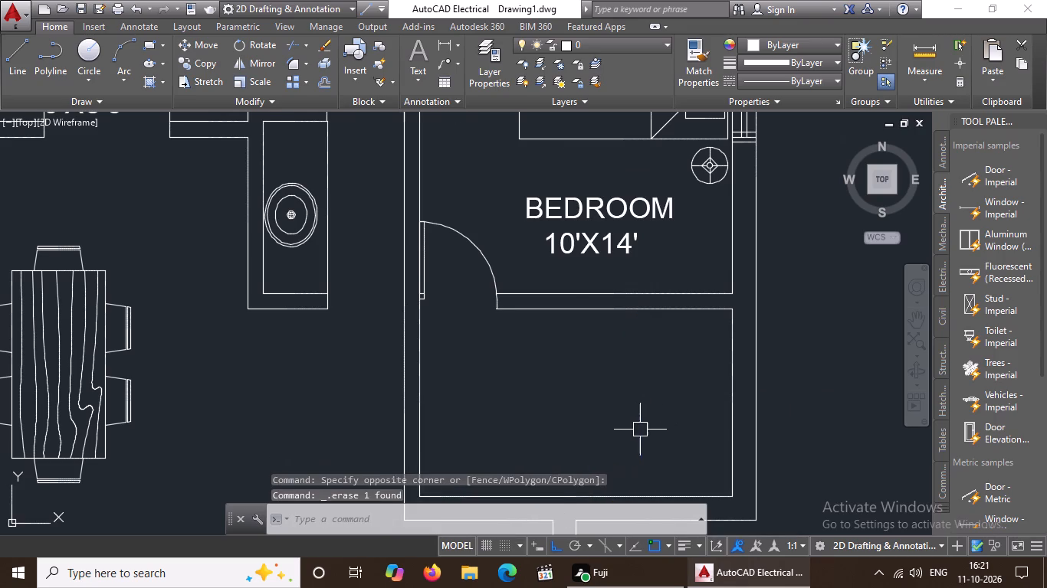
# Offset the inner right wall line of the empty room below the bedroom by 2' into the room.
pyautogui.scroll(-2, 643, 429)
pyautogui.press('Escape')
pyautogui.press('o')
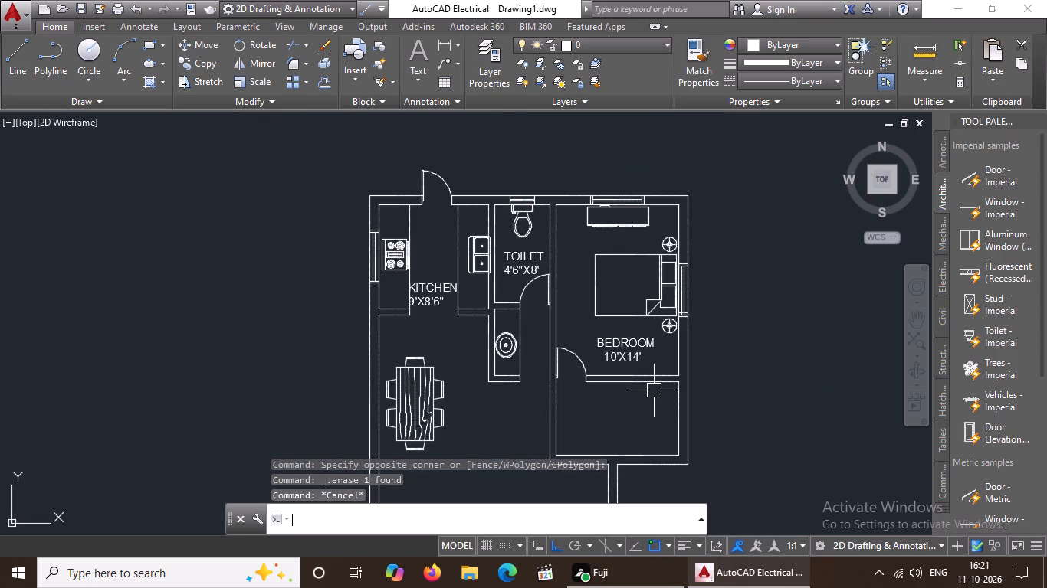
pyautogui.press('Escape')
pyautogui.press('o')
pyautogui.press('Return')
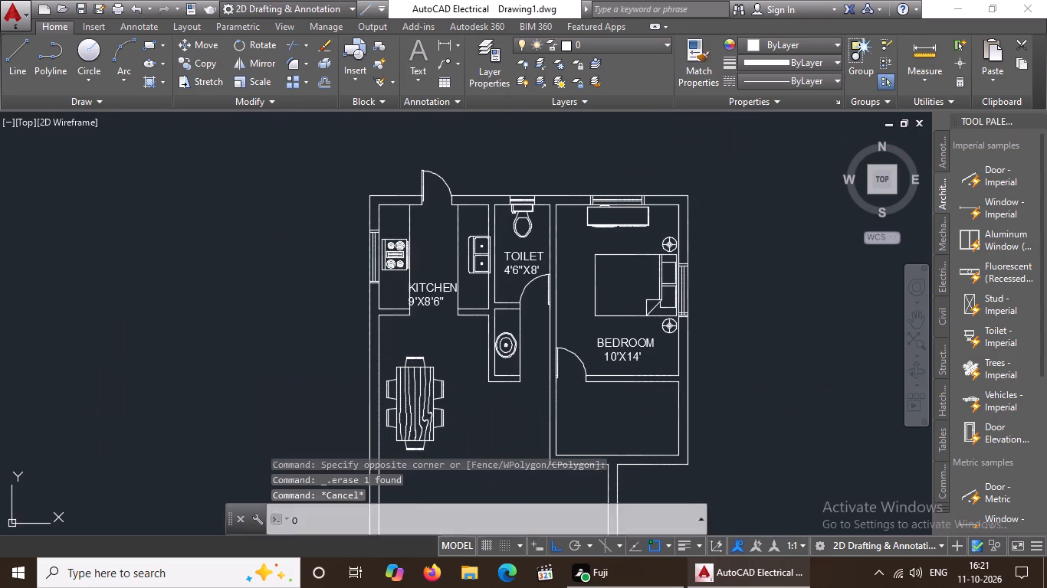
pyautogui.press('2')
pyautogui.press("'")
pyautogui.press('Return')
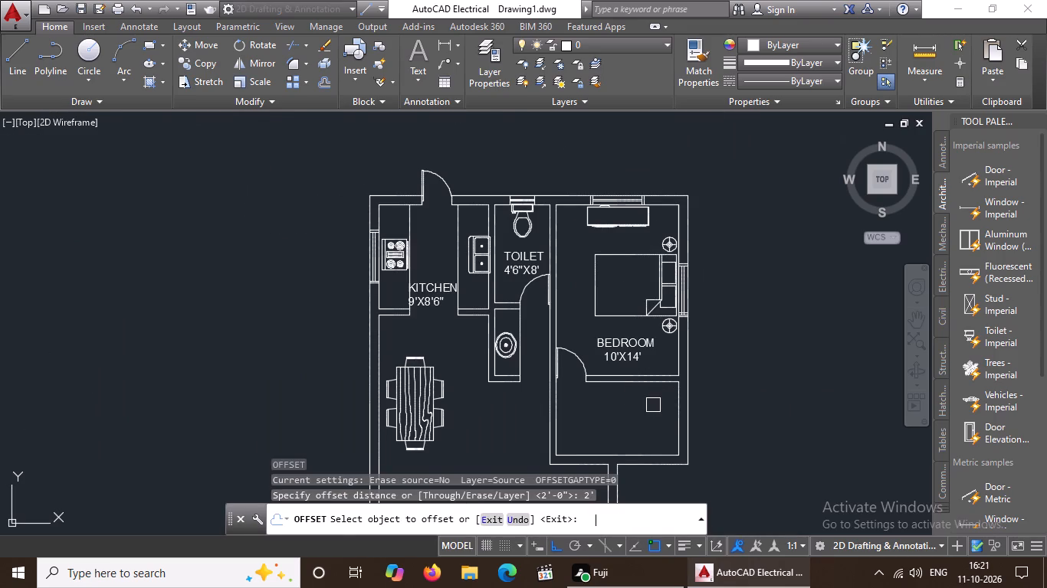
pyautogui.click(677, 423)
pyautogui.click(635, 431)
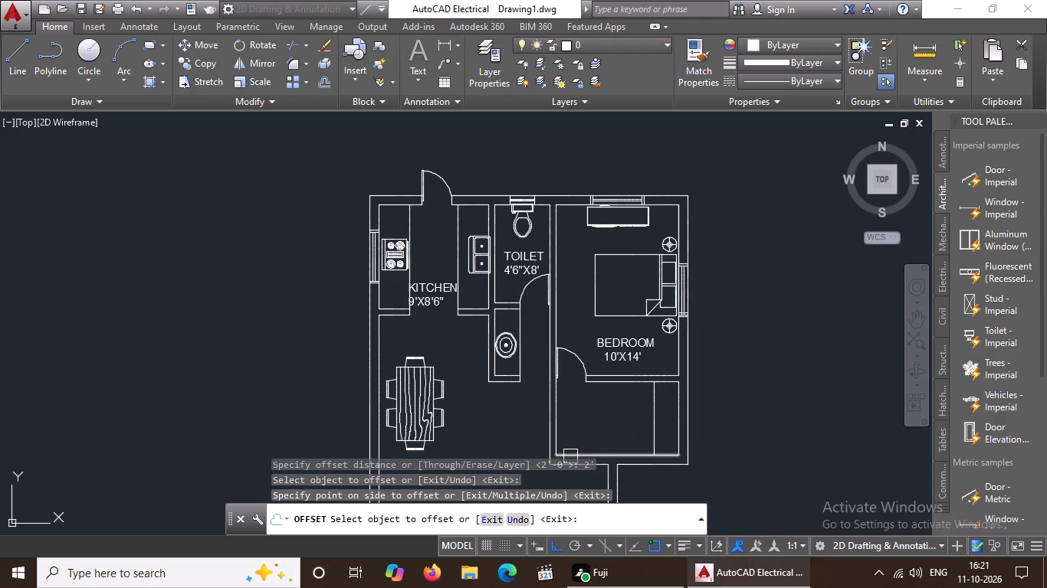
pyautogui.press('Escape')
# Offset the new vertical line successively by 10" away from the right wall six times to form the stair treads.
pyautogui.press('o')
pyautogui.press('Return')
pyautogui.write('10')
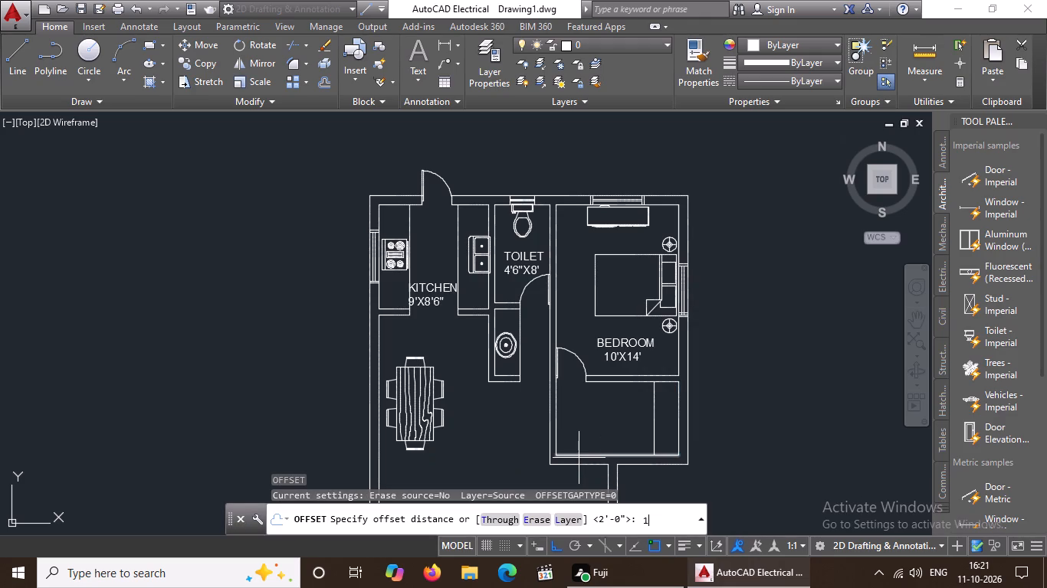
pyautogui.hotkey('shift', '"')
pyautogui.press('Return')
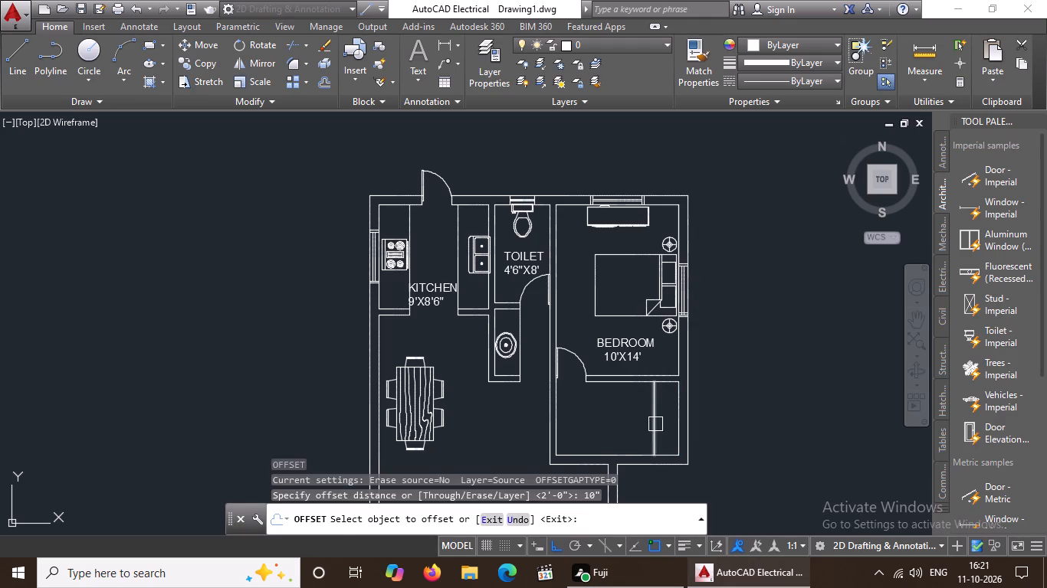
pyautogui.click(654, 425)
pyautogui.click(554, 442)
pyautogui.moveTo(645, 416); pyautogui.dragTo(638, 417)
pyautogui.click(570, 430)
pyautogui.moveTo(631, 413); pyautogui.dragTo(609, 418)
pyautogui.click(552, 430)
pyautogui.click(628, 411)
pyautogui.click(531, 439)
pyautogui.moveTo(609, 426); pyautogui.dragTo(605, 426)
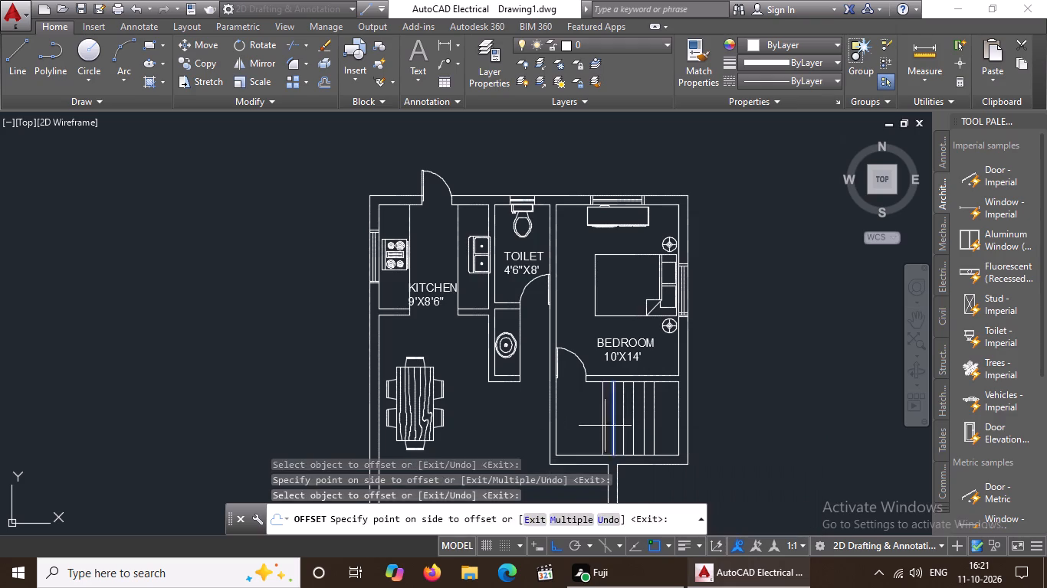
pyautogui.moveTo(605, 426); pyautogui.dragTo(598, 427)
pyautogui.click(481, 445)
pyautogui.click(600, 417)
pyautogui.click(509, 435)
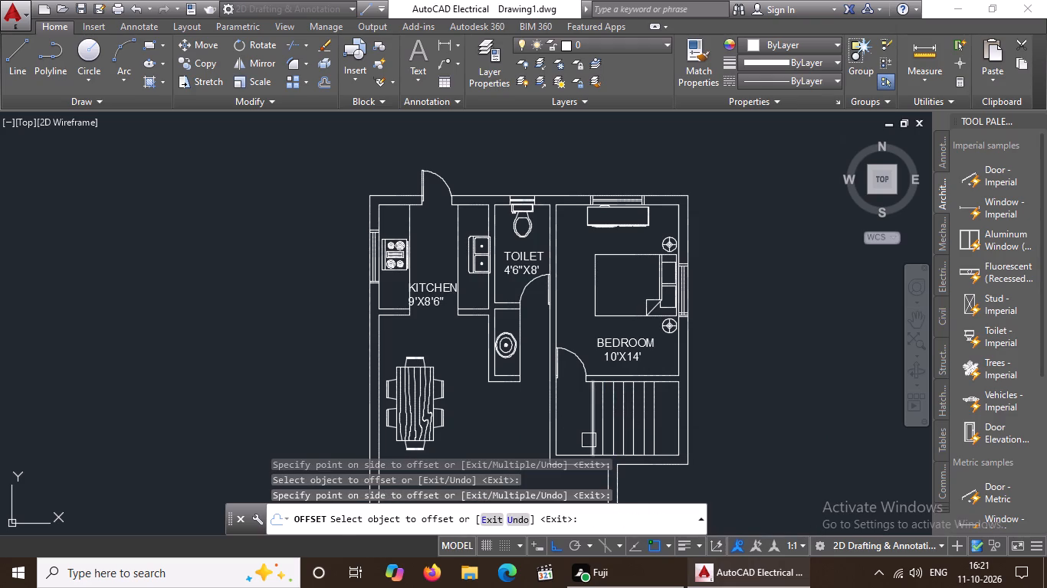
pyautogui.press('Escape')
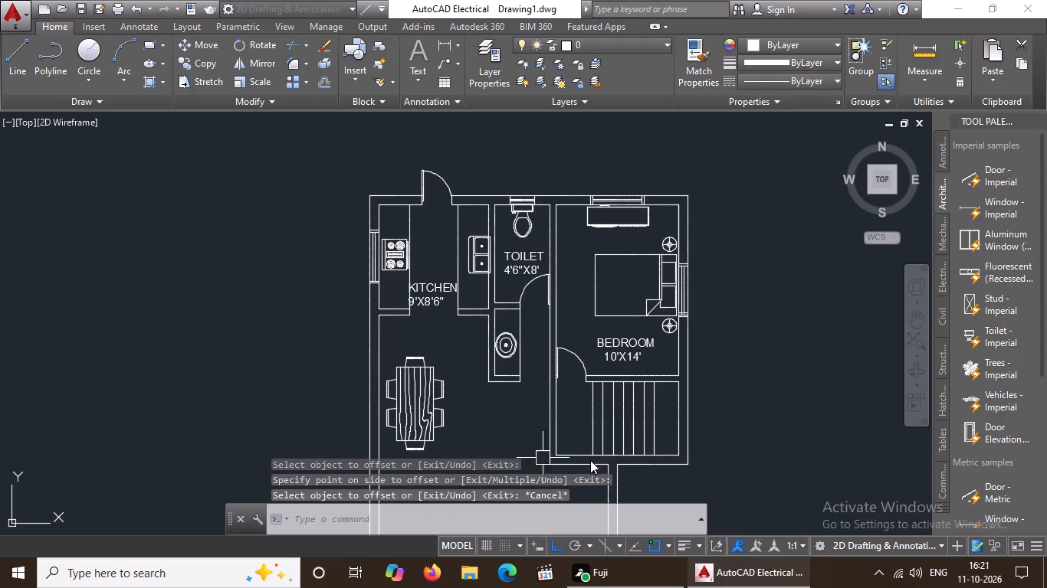
# Draw a horizontal line across the middle of the stair treads, from the first tread line to the last.
pyautogui.scroll(2, 636, 430)
pyautogui.scroll(-1, 632, 432)
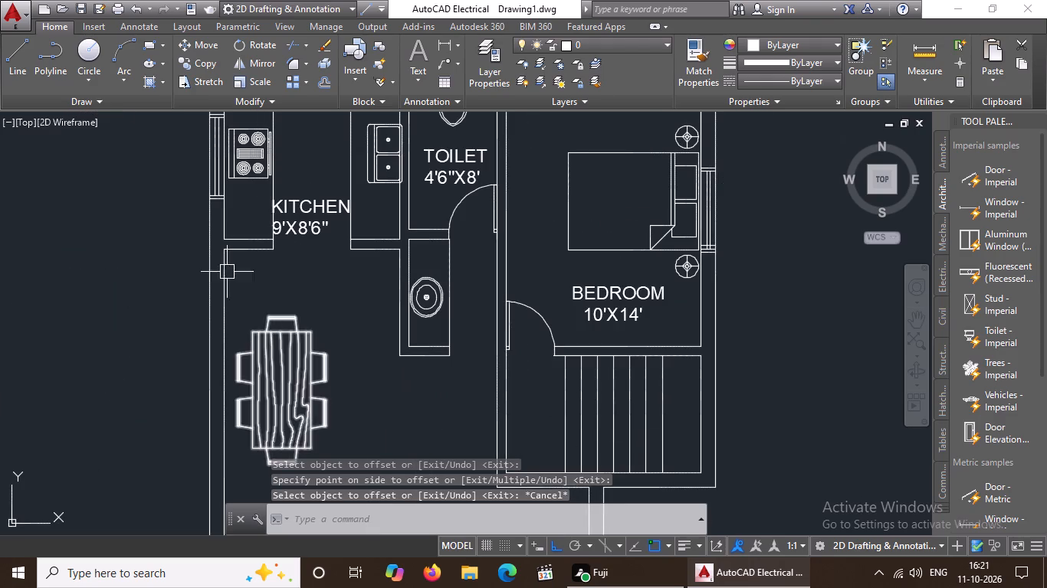
pyautogui.click(18, 60)
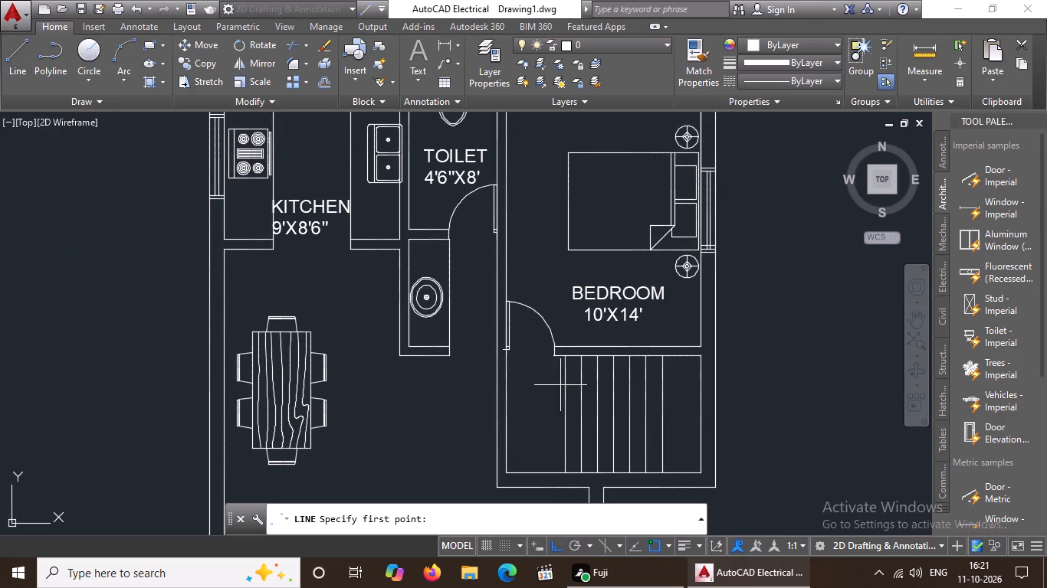
pyautogui.moveTo(566, 420); pyautogui.dragTo(573, 420)
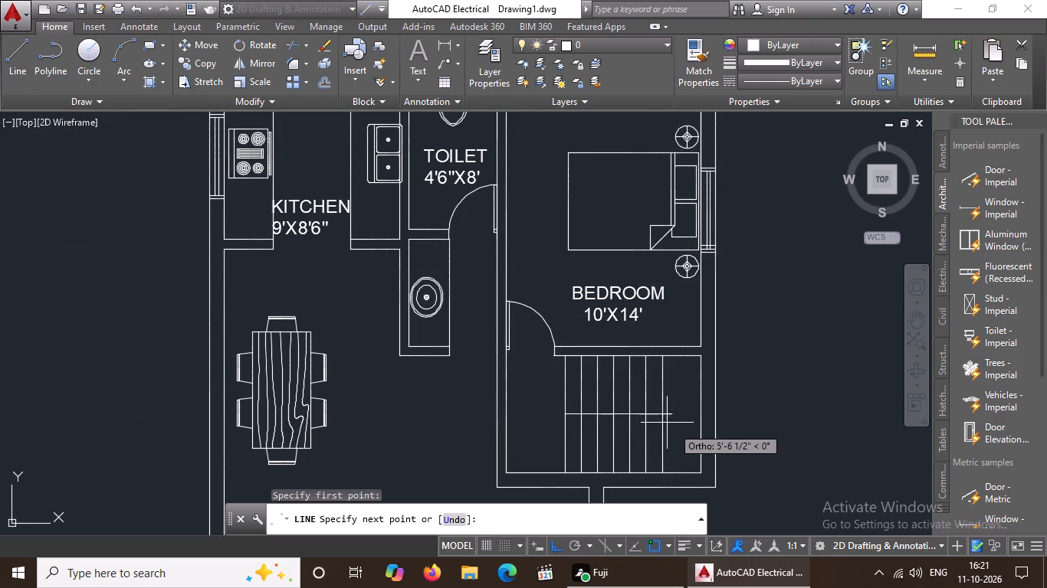
pyautogui.click(666, 416)
pyautogui.press('Escape')
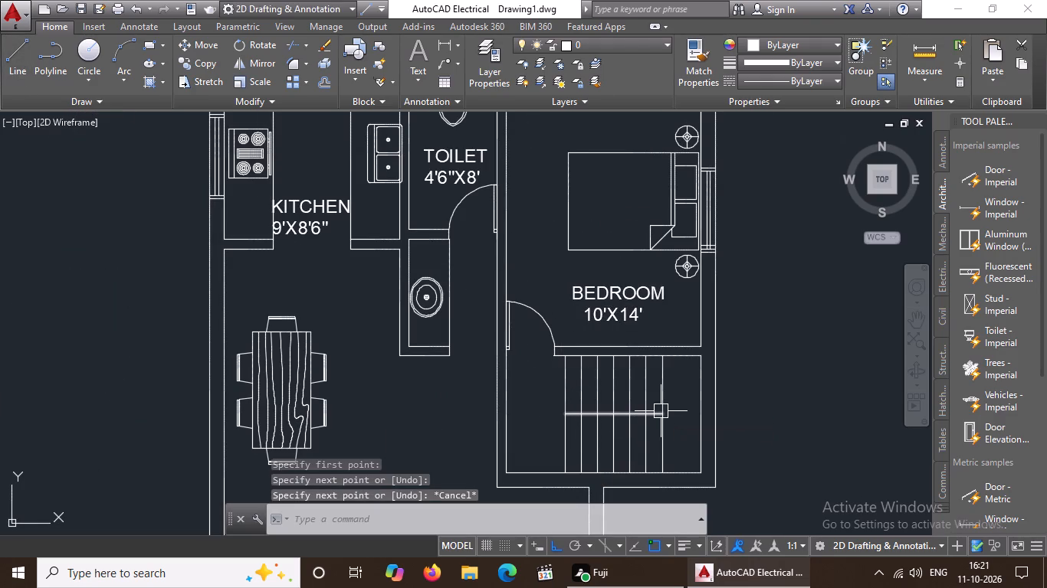
# Offset the stair's horizontal middle line by 1" both above and below.
pyautogui.press('o')
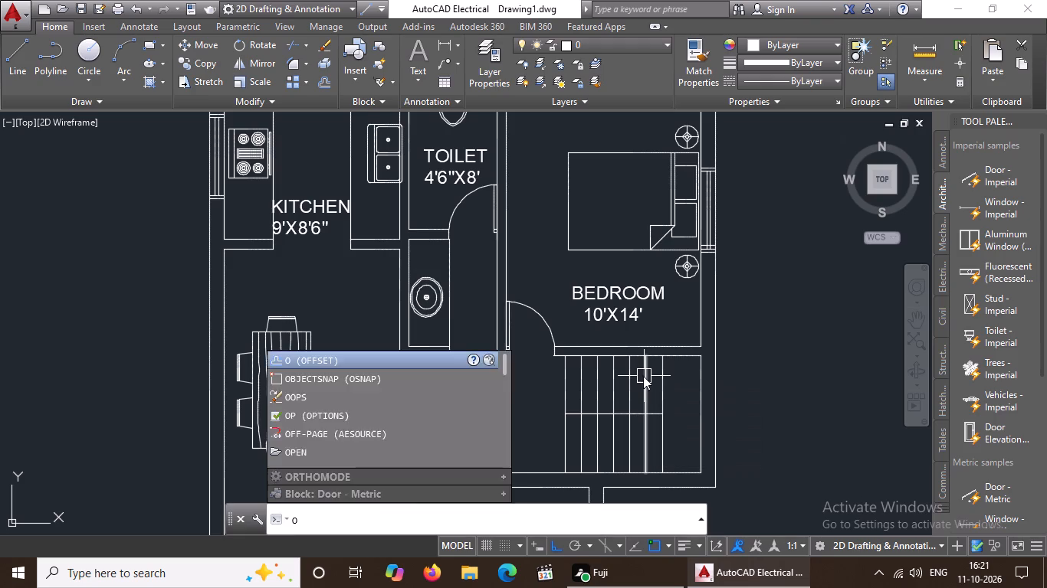
pyautogui.press('Return')
pyautogui.press('1')
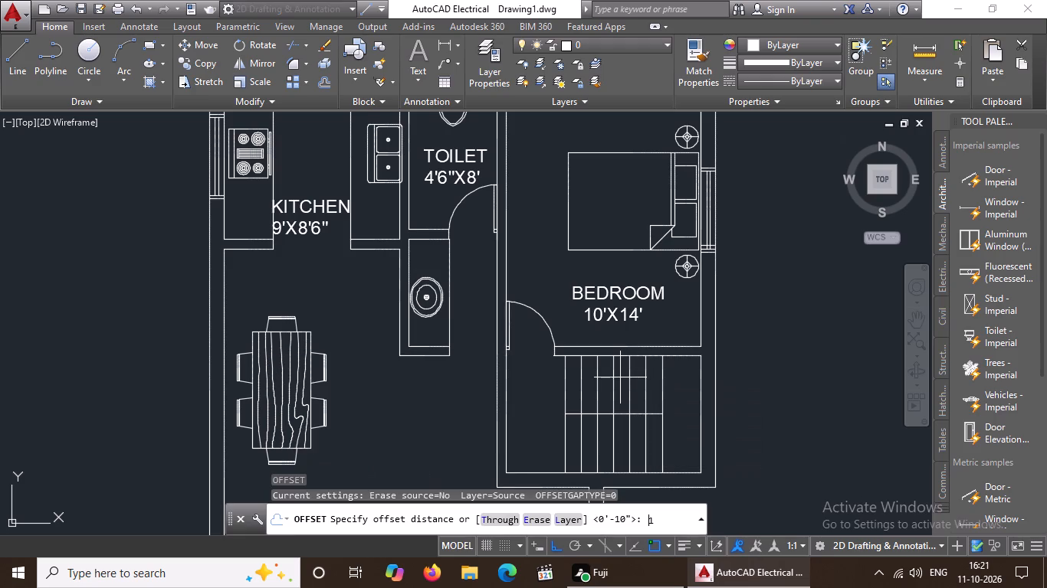
pyautogui.hotkey('shift', '"')
pyautogui.press('Return')
pyautogui.scroll(2, 623, 418)
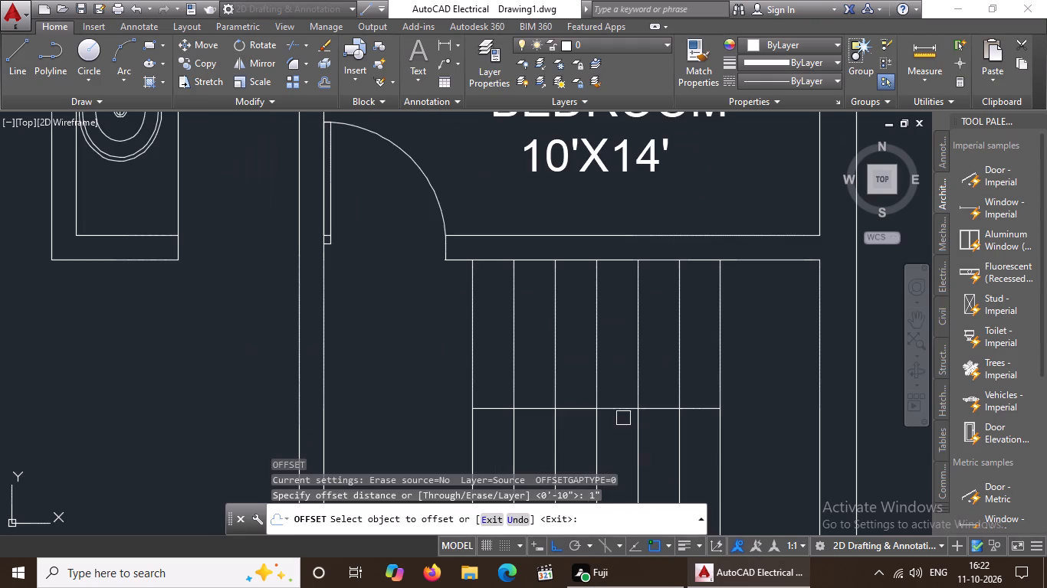
pyautogui.click(619, 413)
pyautogui.click(555, 360)
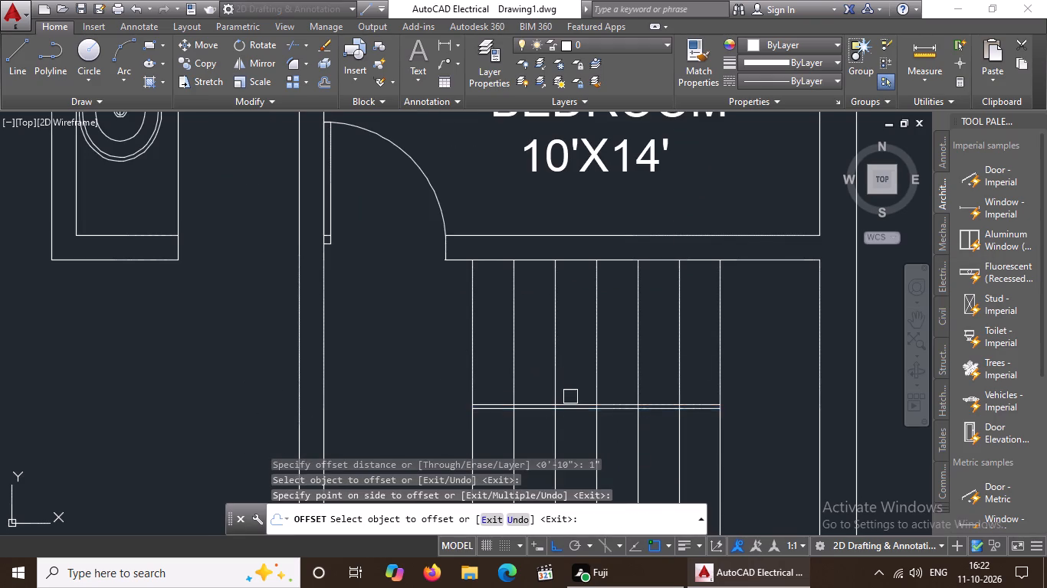
pyautogui.scroll(2, 576, 411)
pyautogui.click(576, 411)
pyautogui.click(574, 439)
pyautogui.scroll(-3, 576, 428)
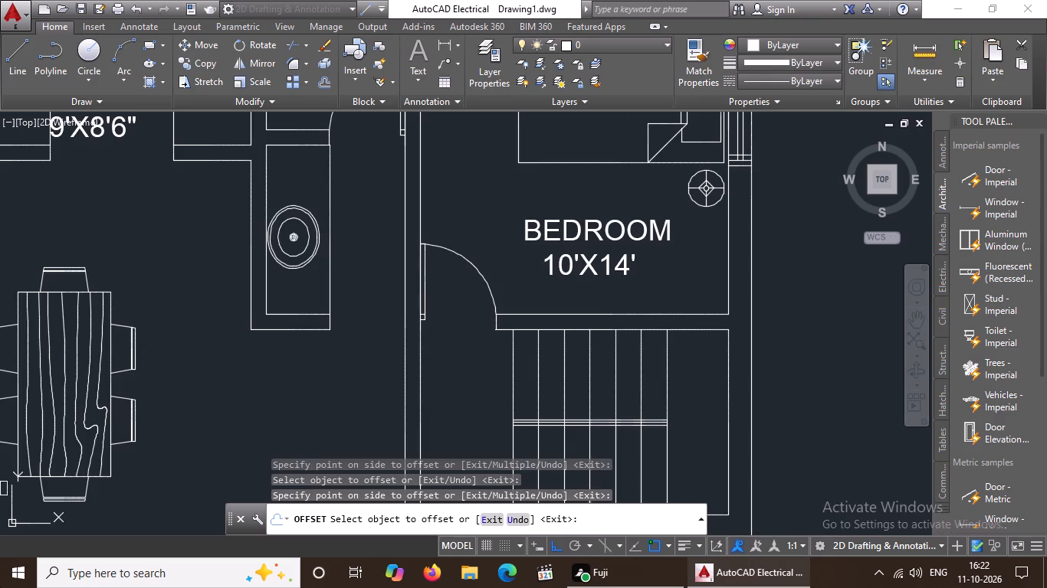
pyautogui.scroll(2, 656, 476)
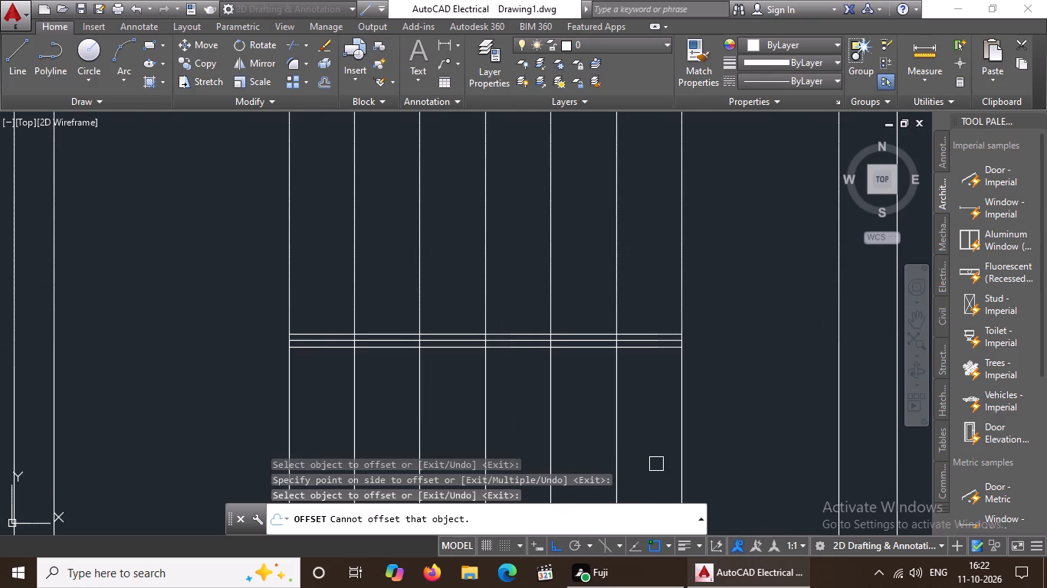
pyautogui.press('Escape')
# Delete the original middle line between the two offset lines of the stair.
pyautogui.scroll(2, 664, 341)
pyautogui.click(661, 342)
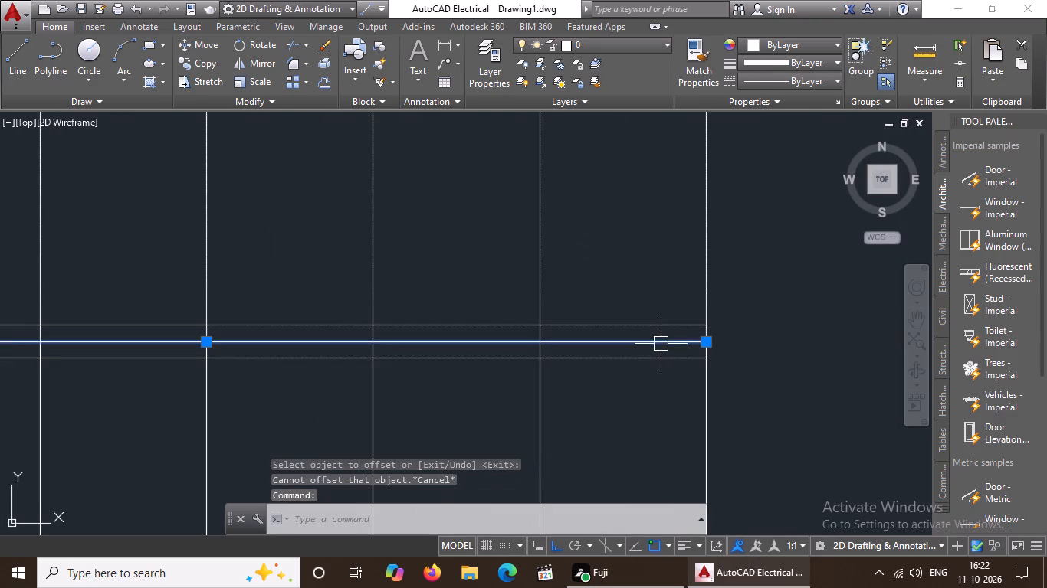
pyautogui.press('Delete')
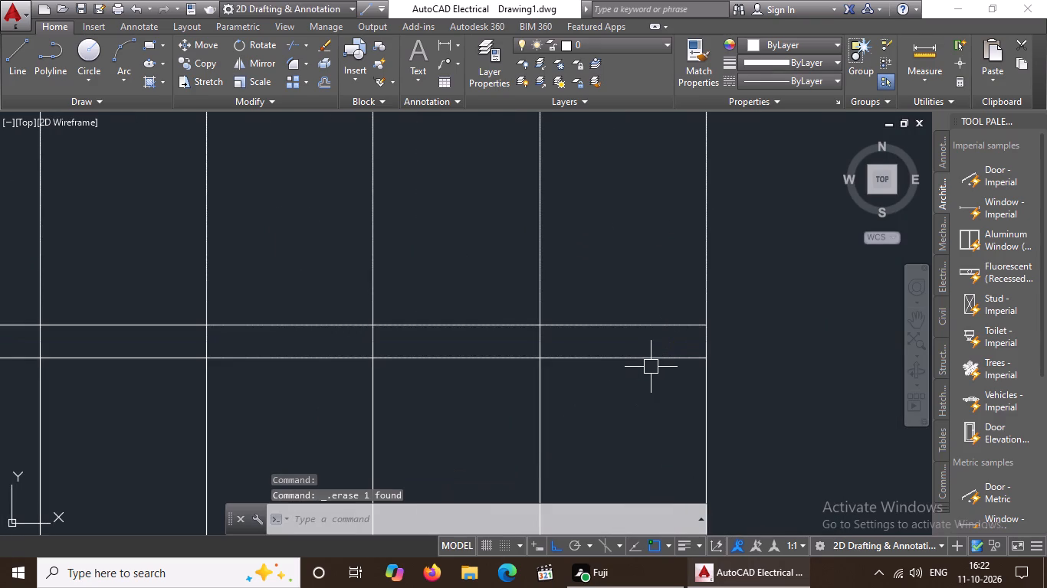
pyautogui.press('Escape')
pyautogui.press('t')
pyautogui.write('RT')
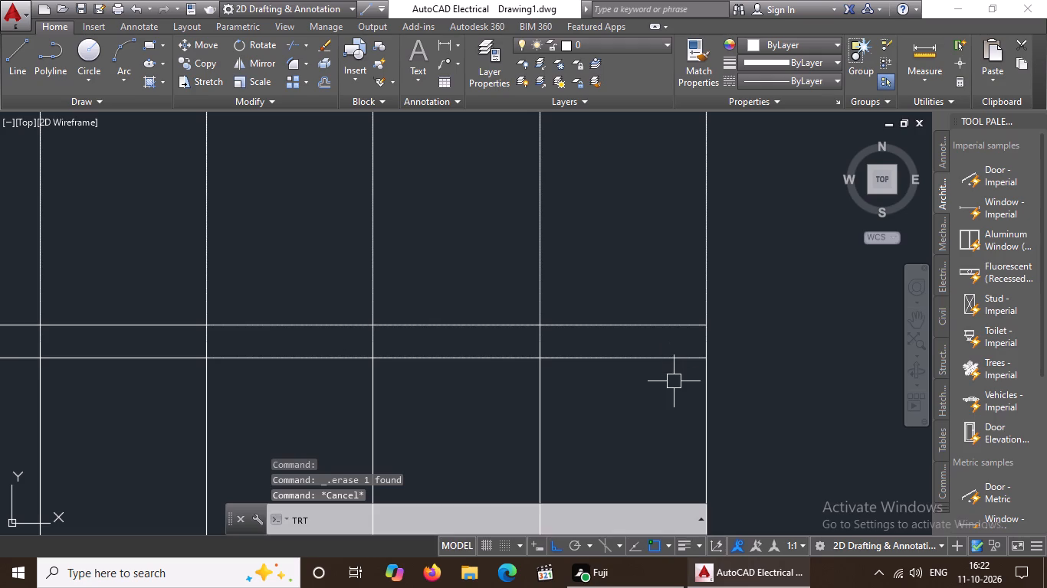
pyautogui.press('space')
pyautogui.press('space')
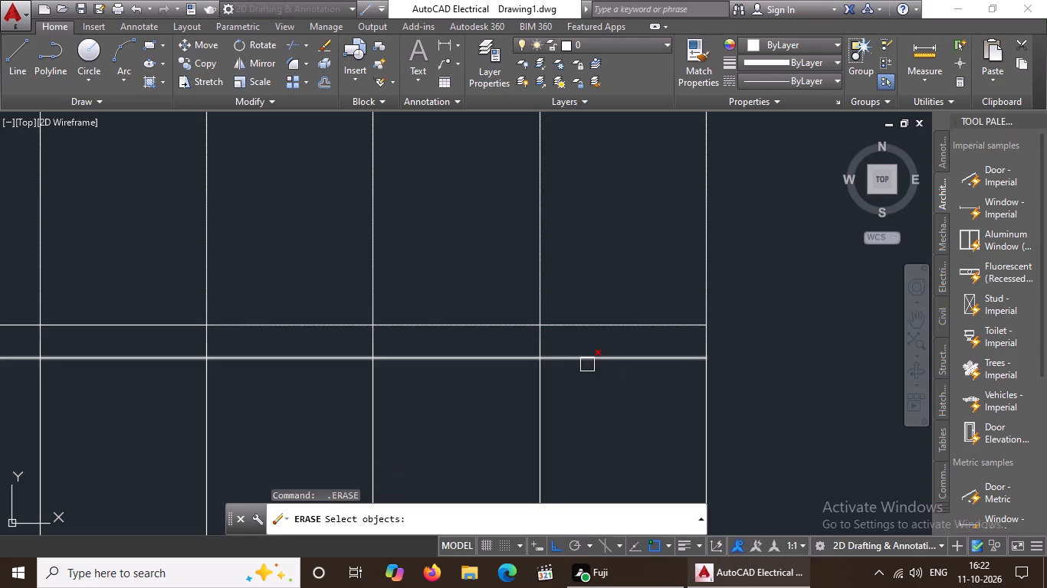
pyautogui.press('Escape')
# Trim the five interior tread lines where they cross the gap between the stair's two horizontal lines.
pyautogui.press('t')
pyautogui.press('r')
pyautogui.press('space')
pyautogui.press('space')
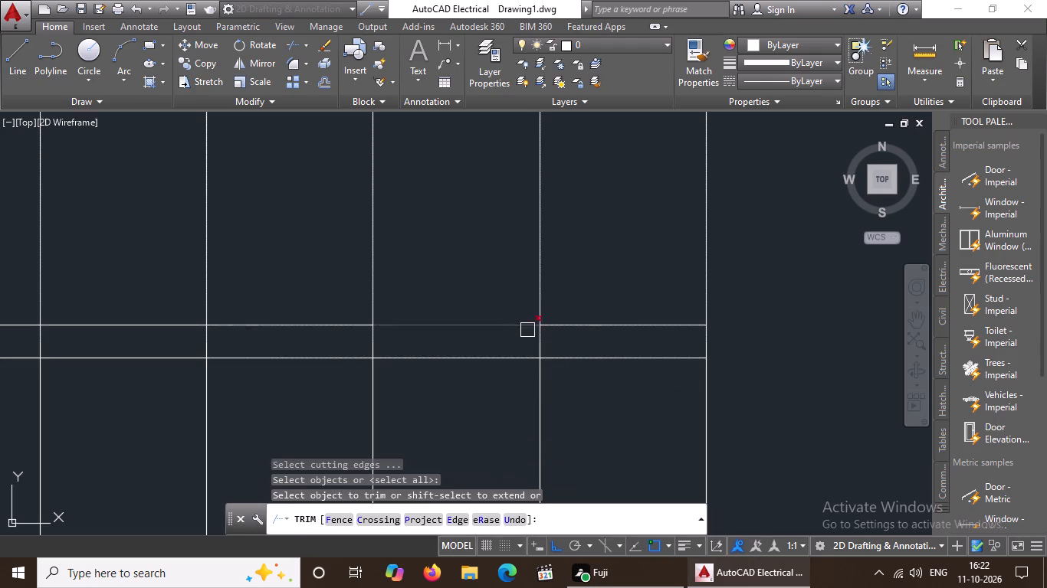
pyautogui.click(543, 345)
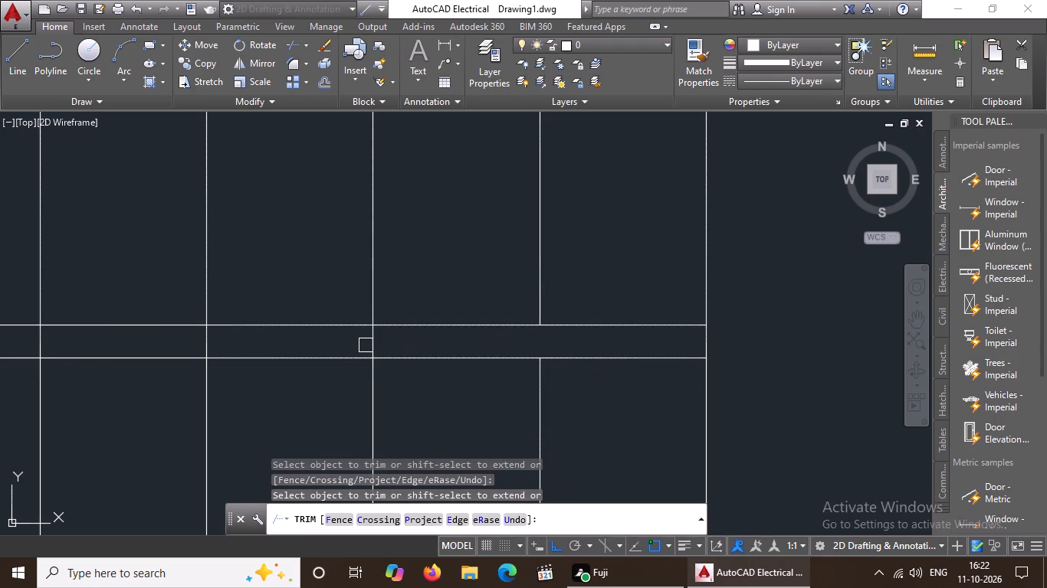
pyautogui.click(374, 345)
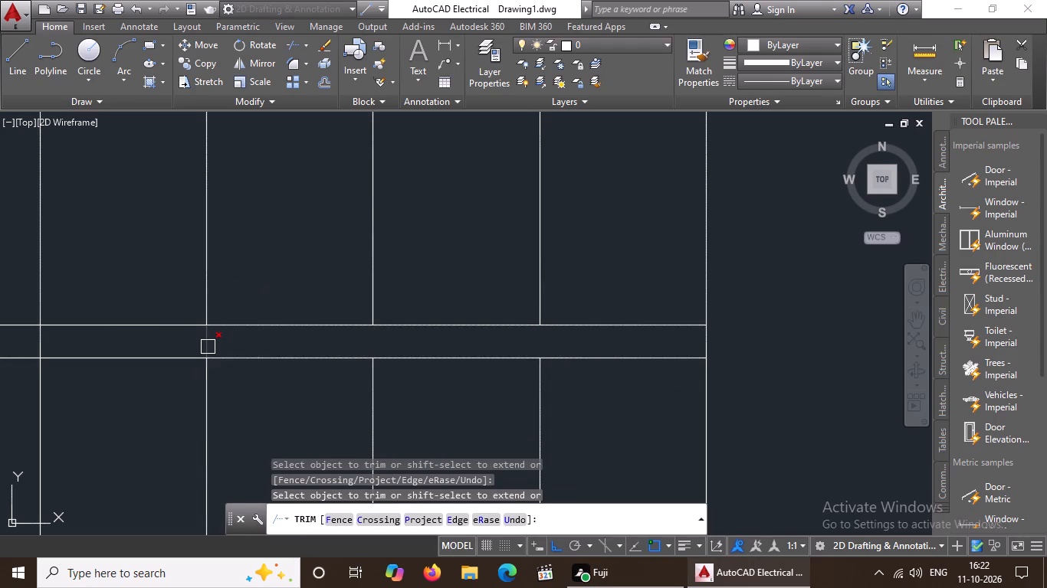
pyautogui.click(208, 346)
pyautogui.scroll(-2, 274, 331)
pyautogui.scroll(3, 139, 334)
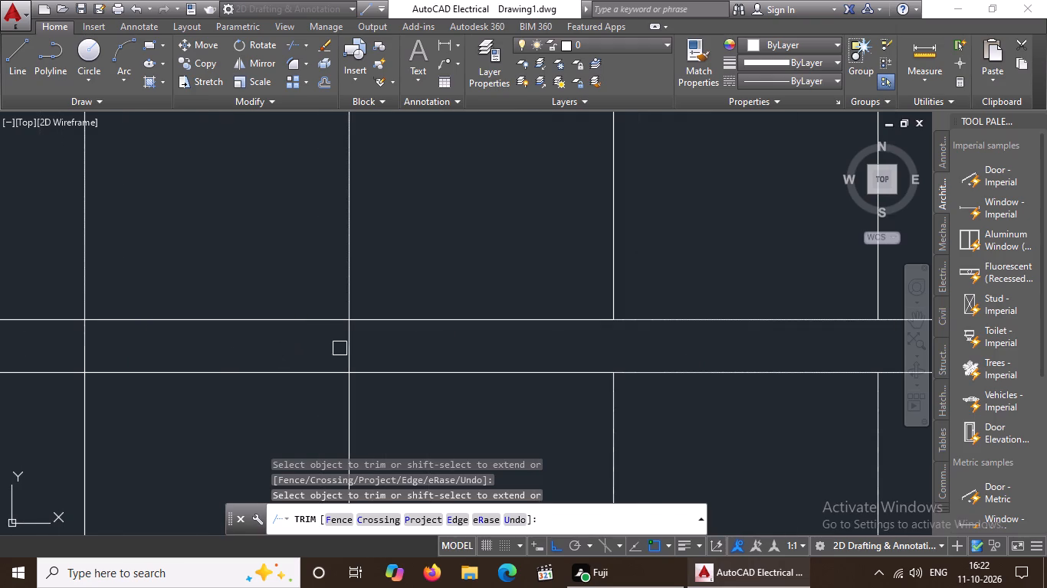
pyautogui.click(350, 348)
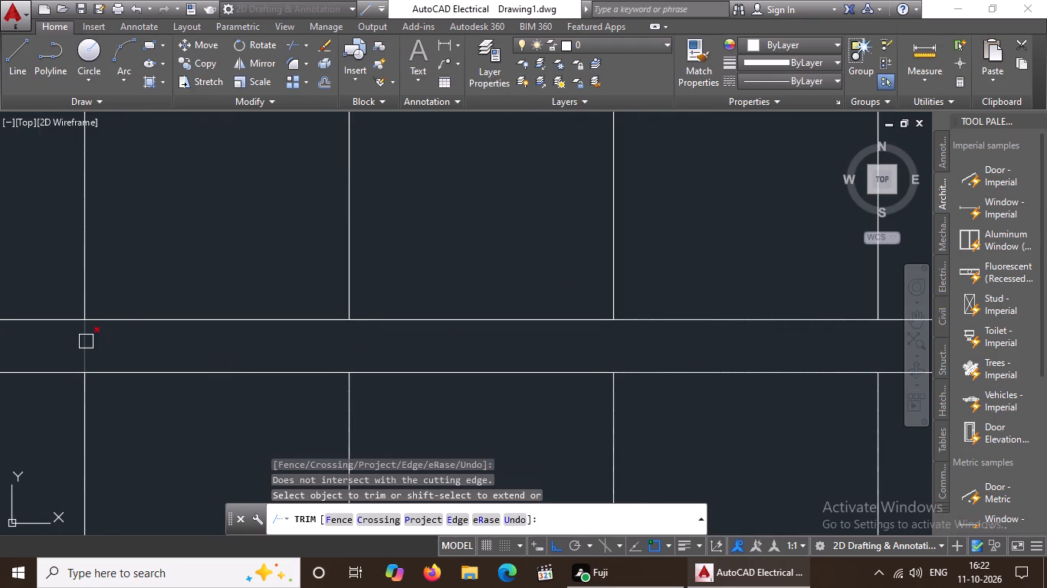
pyautogui.click(86, 341)
pyautogui.scroll(-3, 252, 334)
pyautogui.scroll(2, 133, 332)
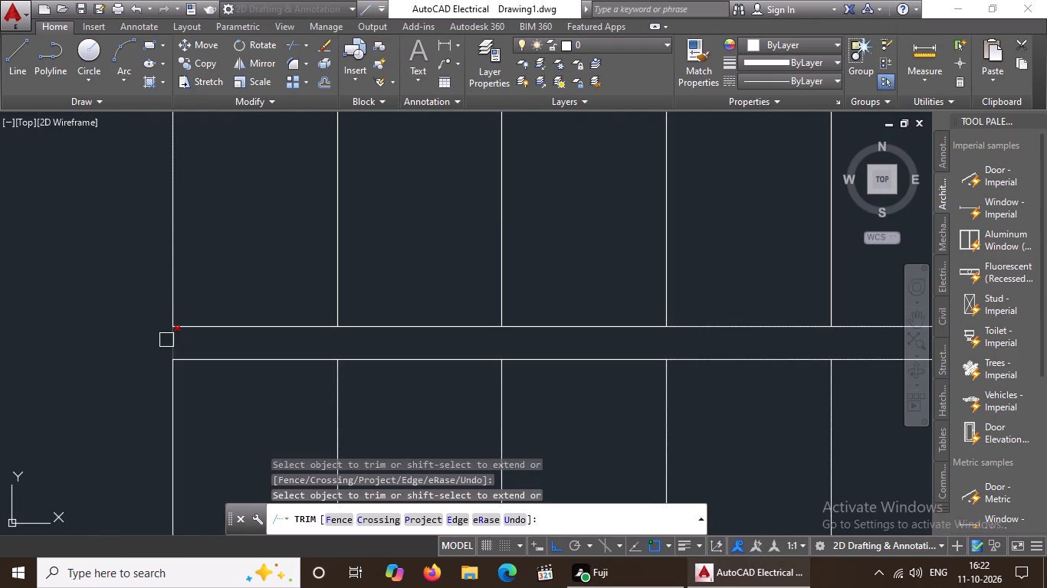
pyautogui.scroll(-5, 376, 361)
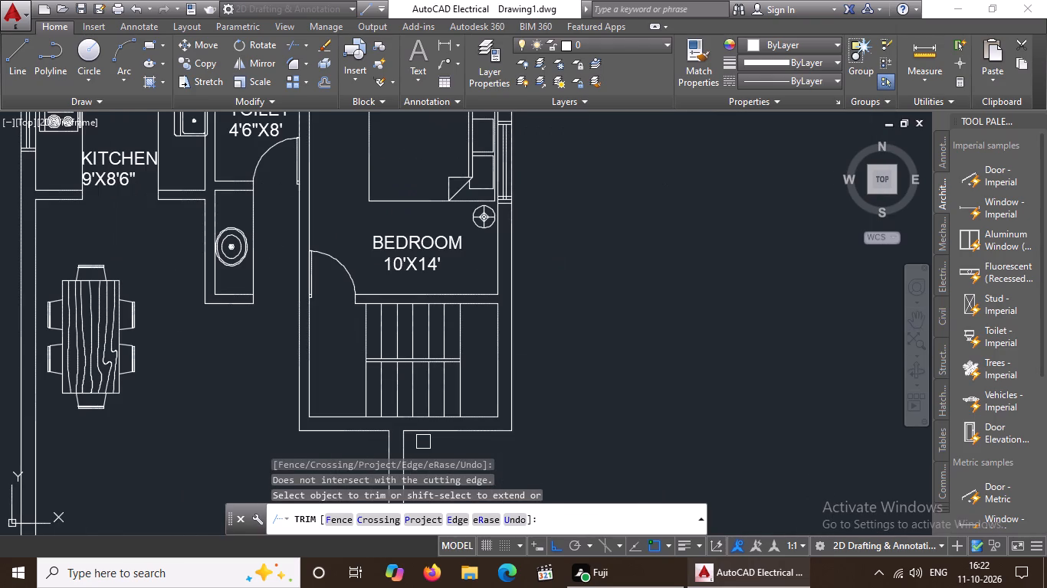
pyautogui.press('Escape')
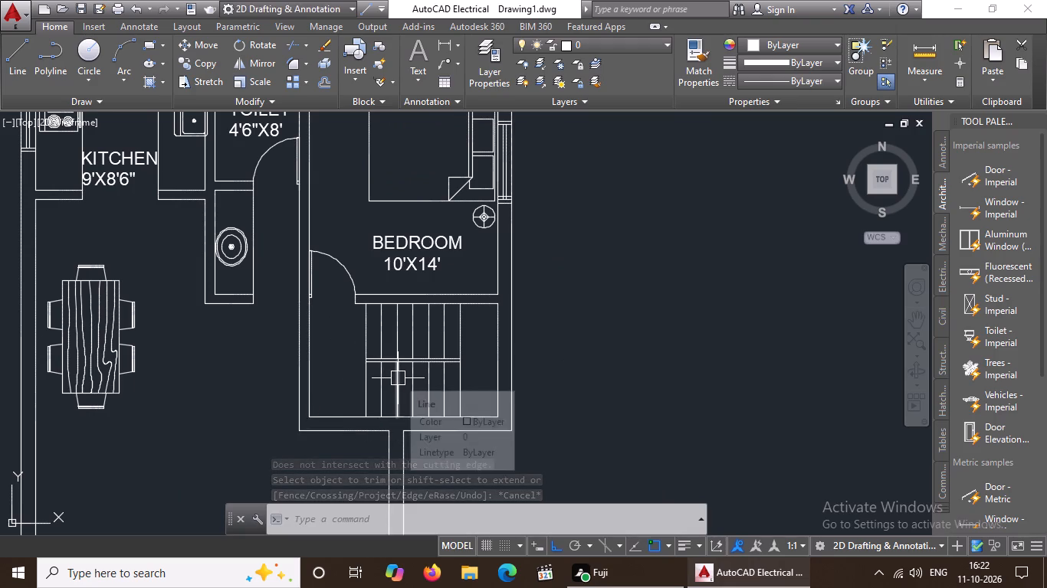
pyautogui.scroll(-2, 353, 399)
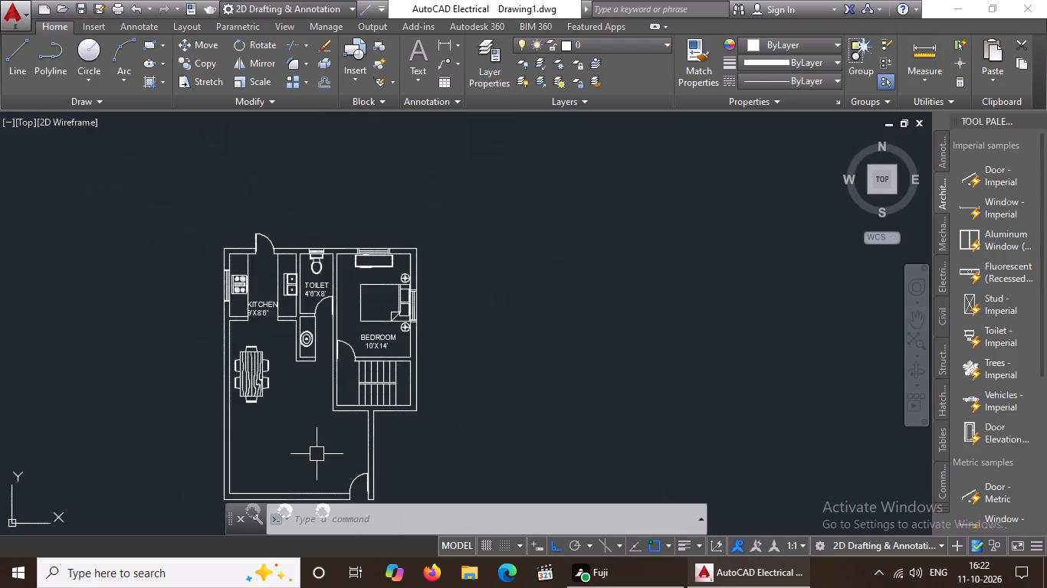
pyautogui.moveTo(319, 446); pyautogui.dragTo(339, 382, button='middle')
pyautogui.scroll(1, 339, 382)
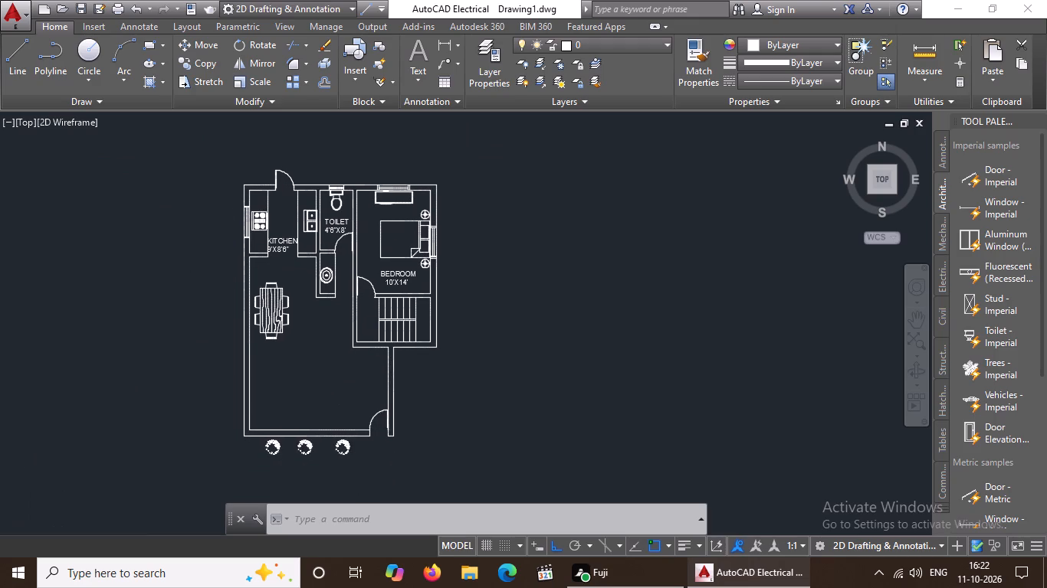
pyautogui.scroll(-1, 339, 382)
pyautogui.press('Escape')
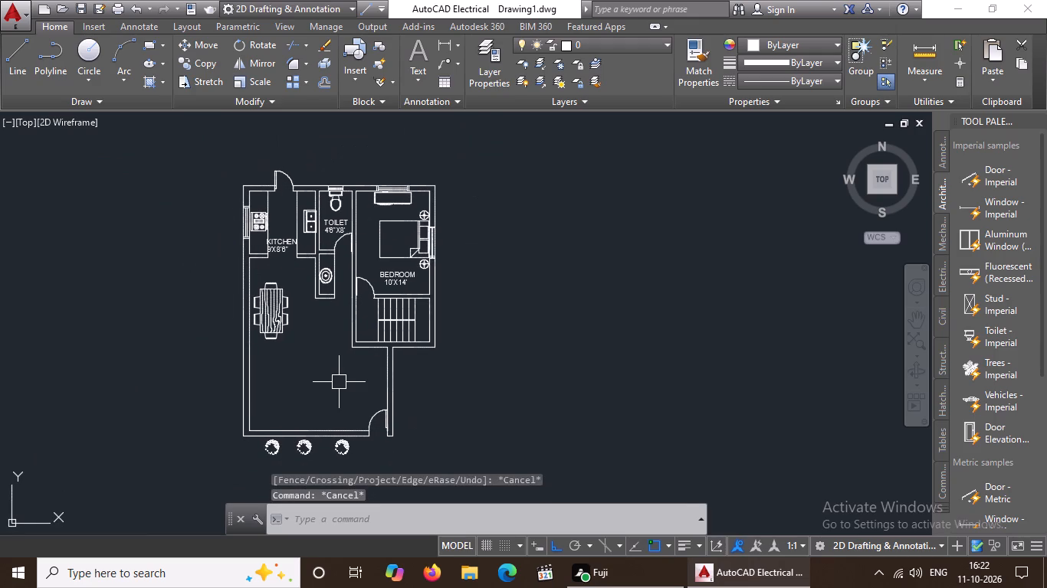
# Insert the Sofa - Roundback 7 ft. block and the smaller two-seat roundback sofa below it, left of the floor plan, at default scale.
pyautogui.write('DC')
pyautogui.press('space')
pyautogui.press('space')
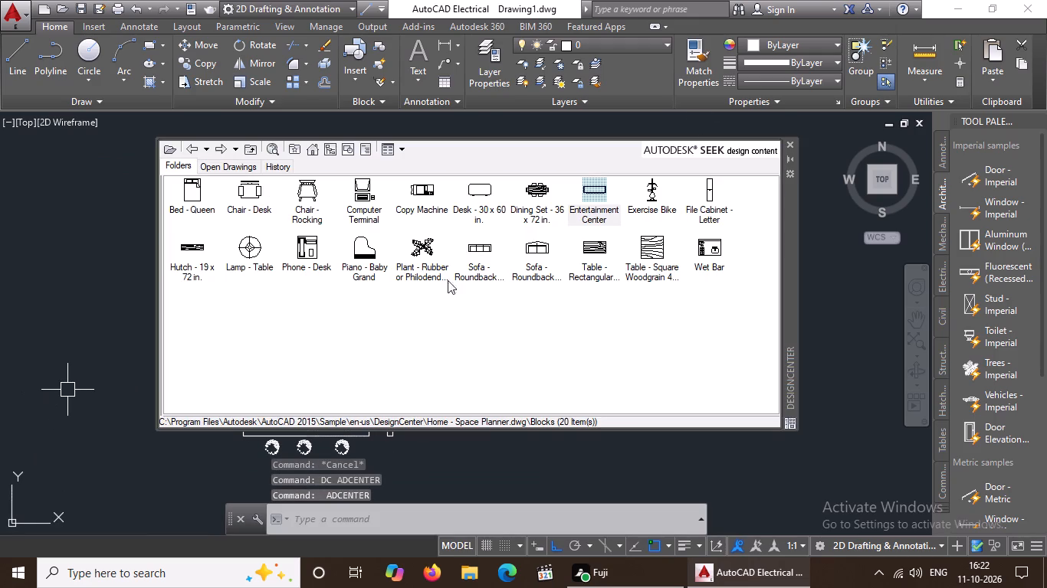
pyautogui.click(484, 253)
pyautogui.doubleClick(482, 253)
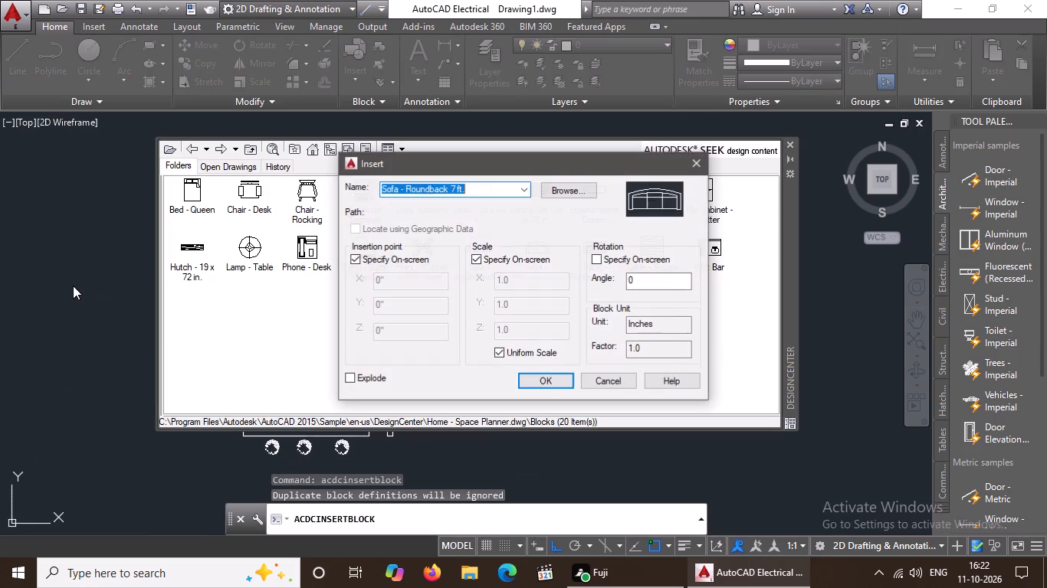
pyautogui.click(546, 378)
pyautogui.click(61, 302)
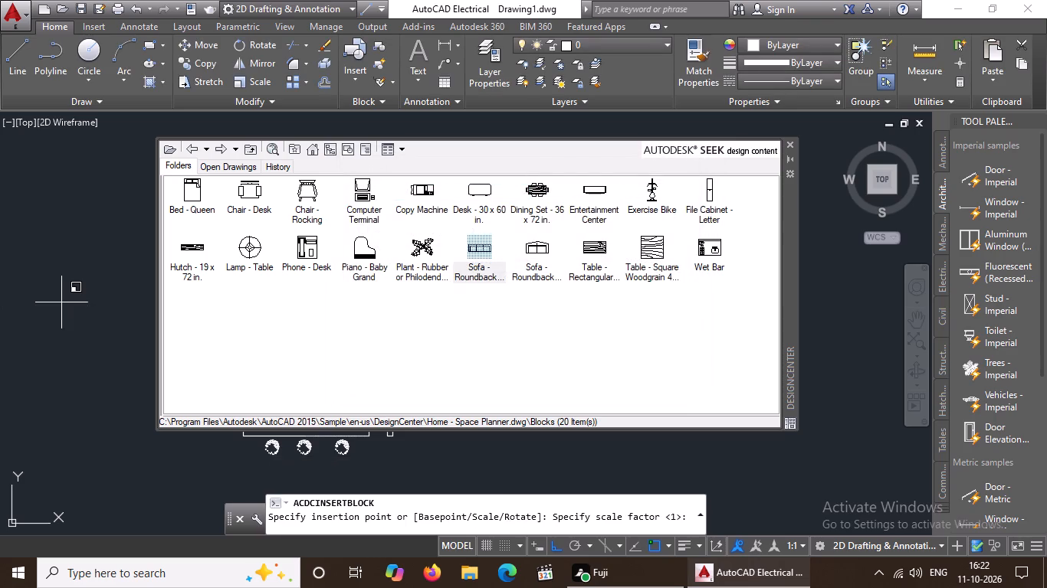
pyautogui.press('Return')
pyautogui.doubleClick(538, 257)
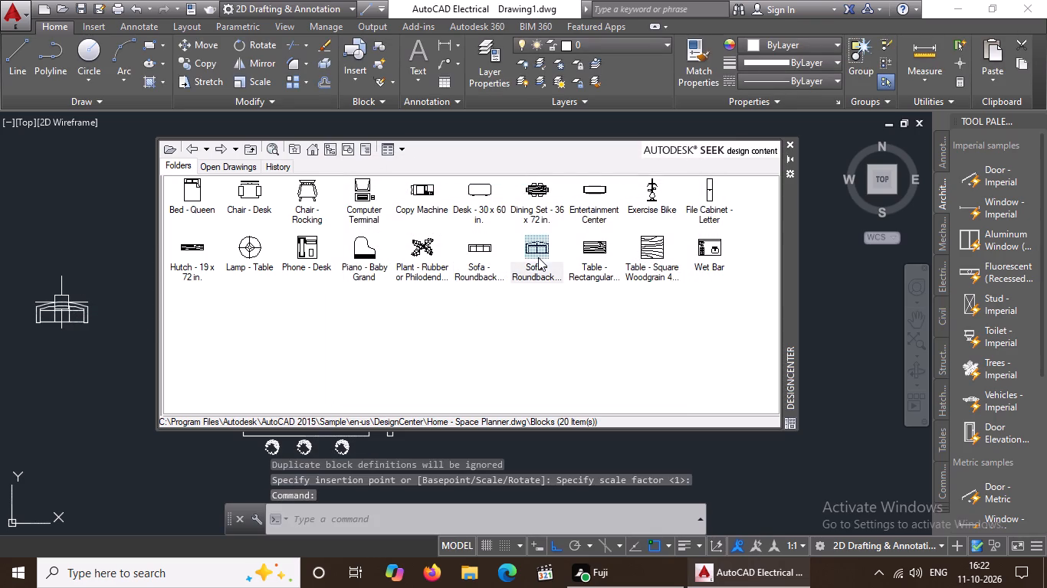
pyautogui.click(537, 380)
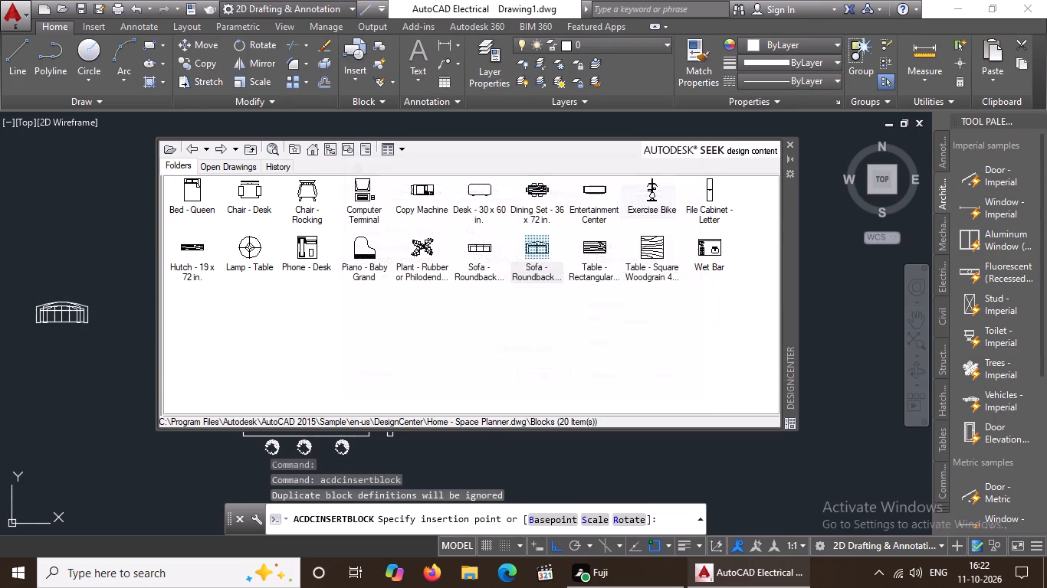
pyautogui.click(58, 384)
pyautogui.press('Return')
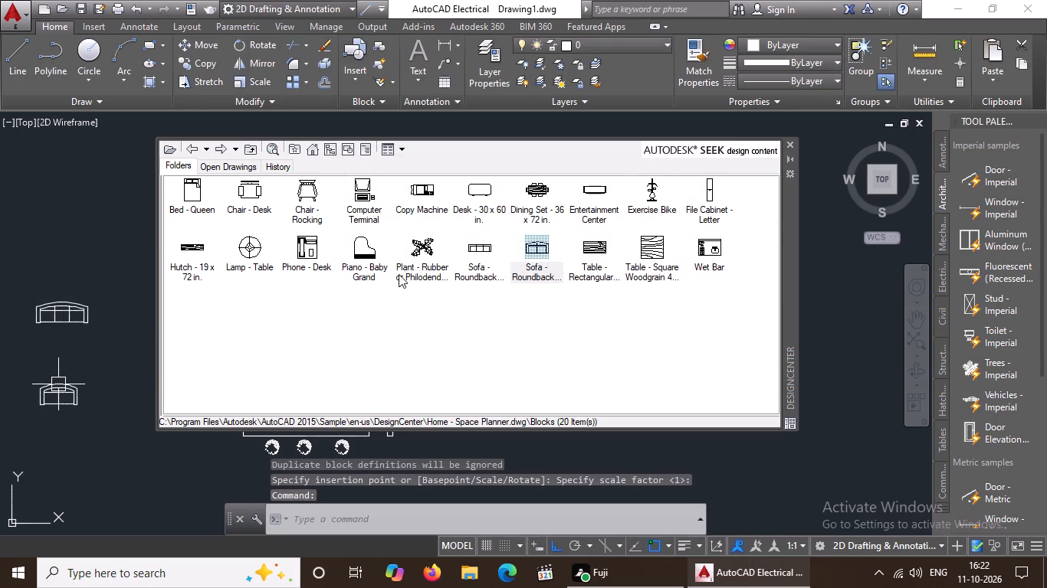
# Insert the Plant - Rubber or Philodendron block above the large sofa and the Phone - Desk block to its right, at default scale.
pyautogui.doubleClick(415, 263)
pyautogui.click(552, 379)
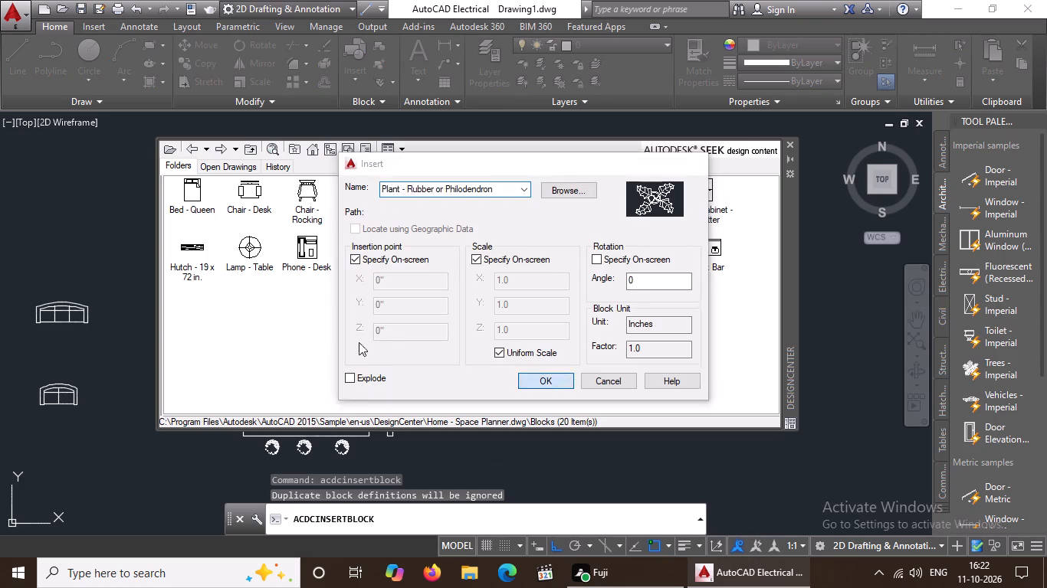
pyautogui.click(41, 244)
pyautogui.press('Return')
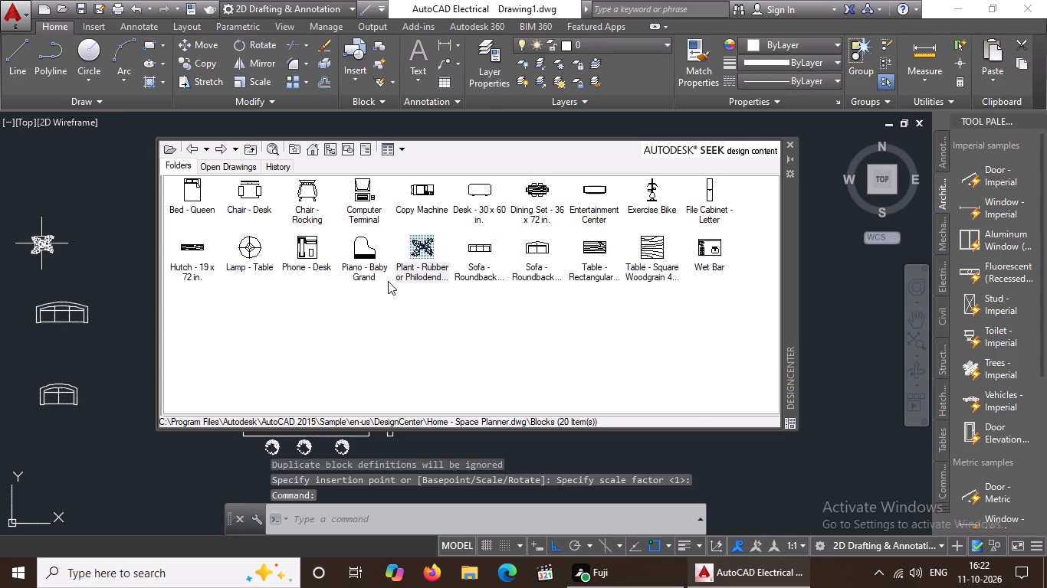
pyautogui.doubleClick(297, 258)
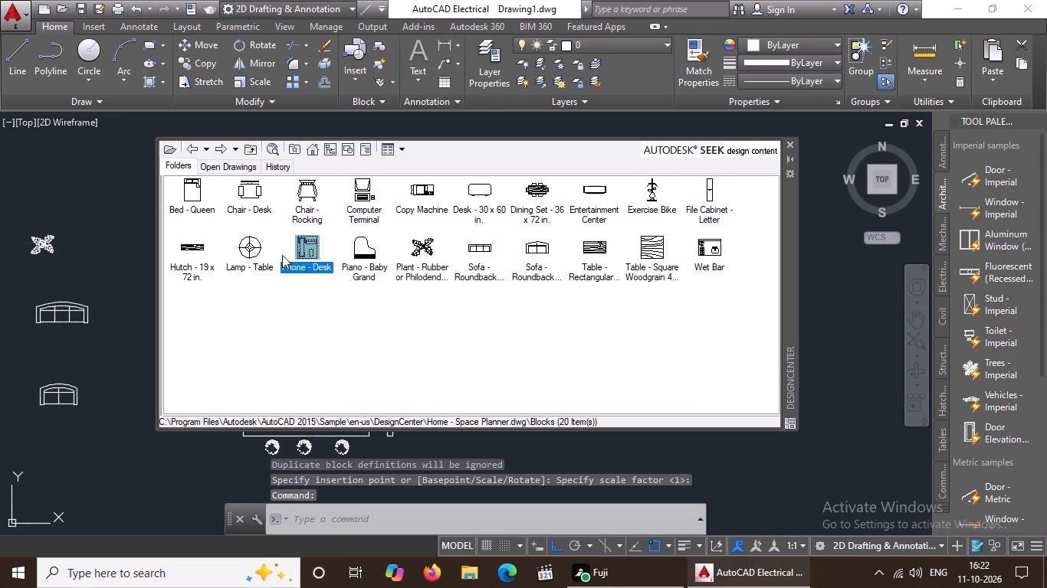
pyautogui.click(548, 375)
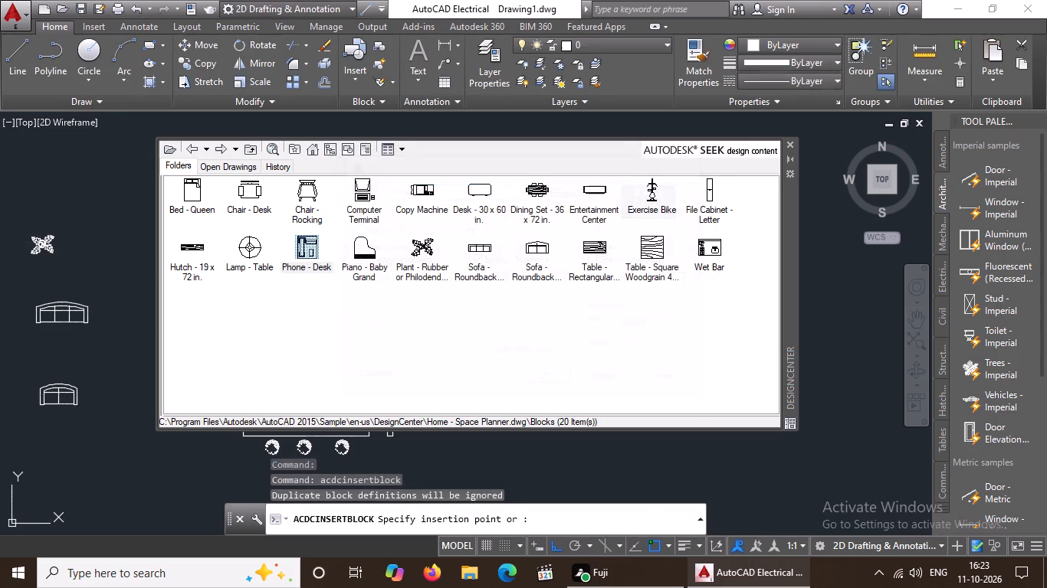
pyautogui.click(127, 243)
pyautogui.press('Return')
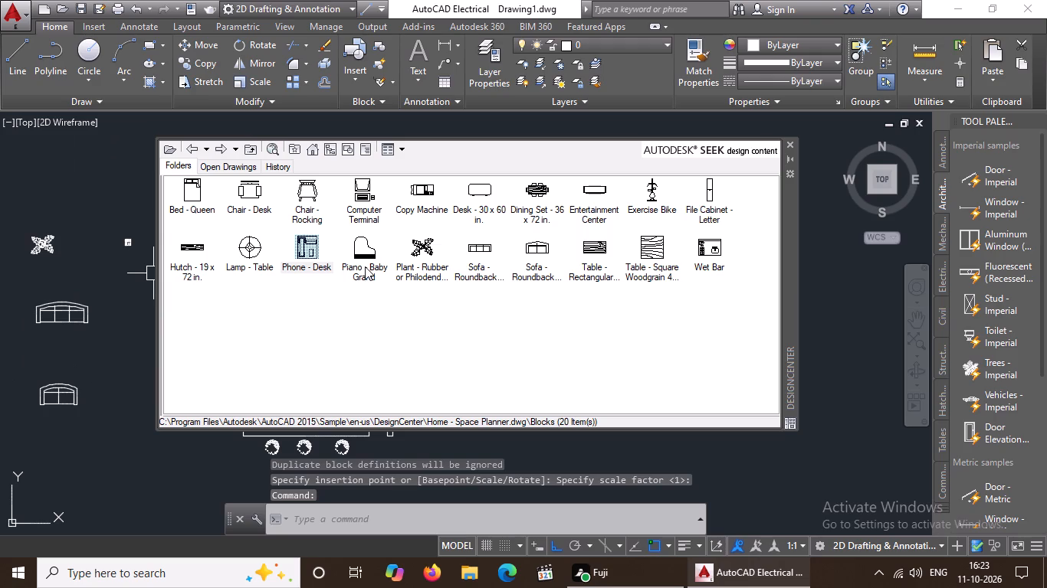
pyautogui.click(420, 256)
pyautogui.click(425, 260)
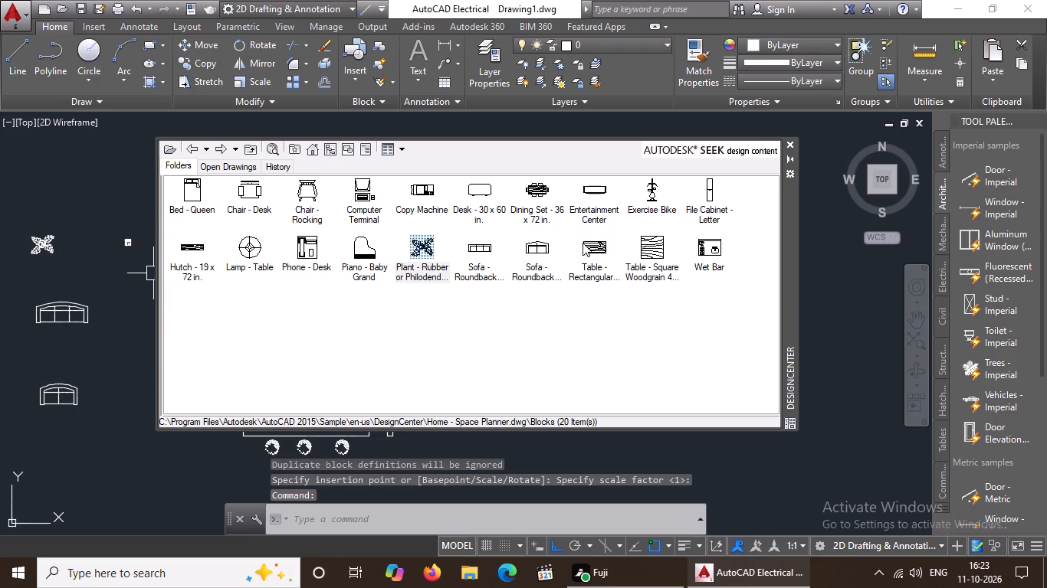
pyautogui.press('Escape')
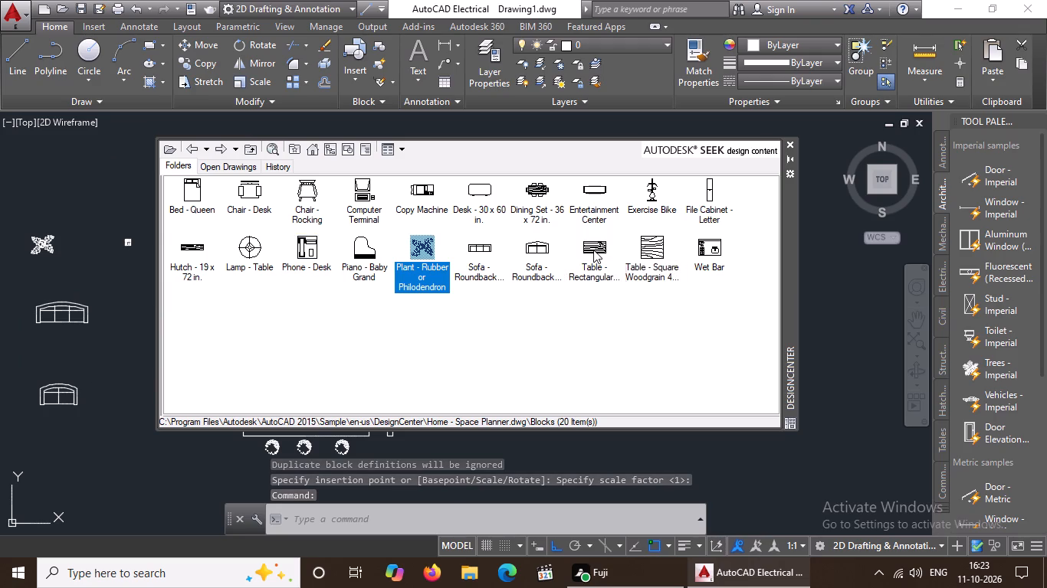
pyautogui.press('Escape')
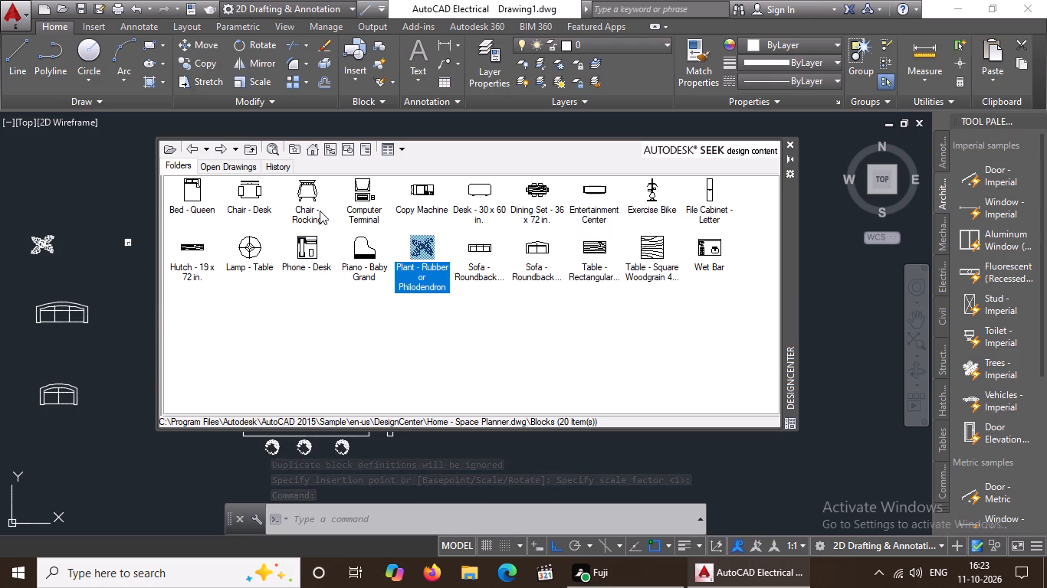
# Insert the Chair - Desk block beside the large sofa and the Chair - Rocking block above the plant, at default scale.
pyautogui.doubleClick(247, 194)
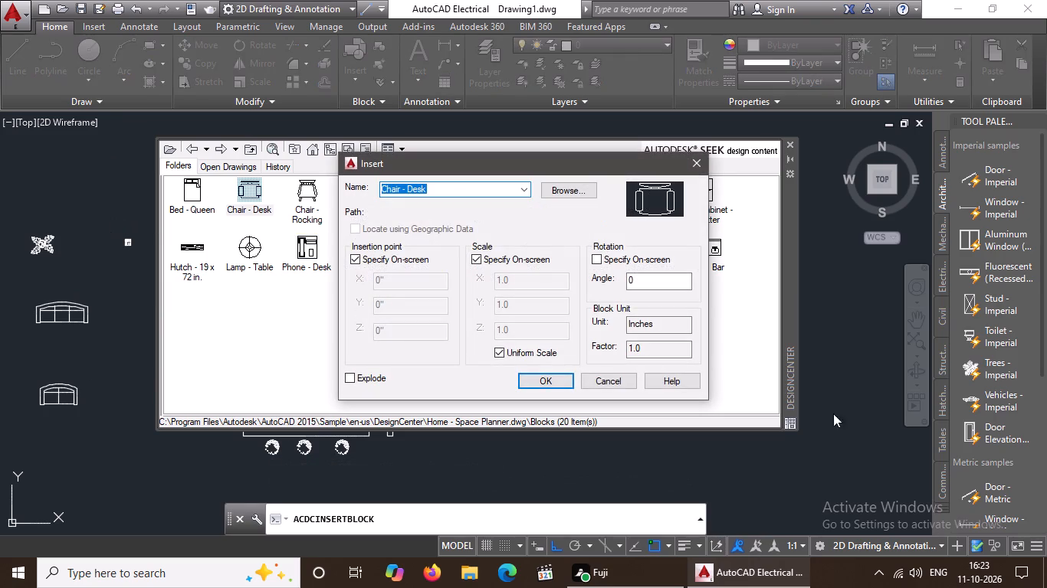
pyautogui.click(533, 378)
pyautogui.click(97, 262)
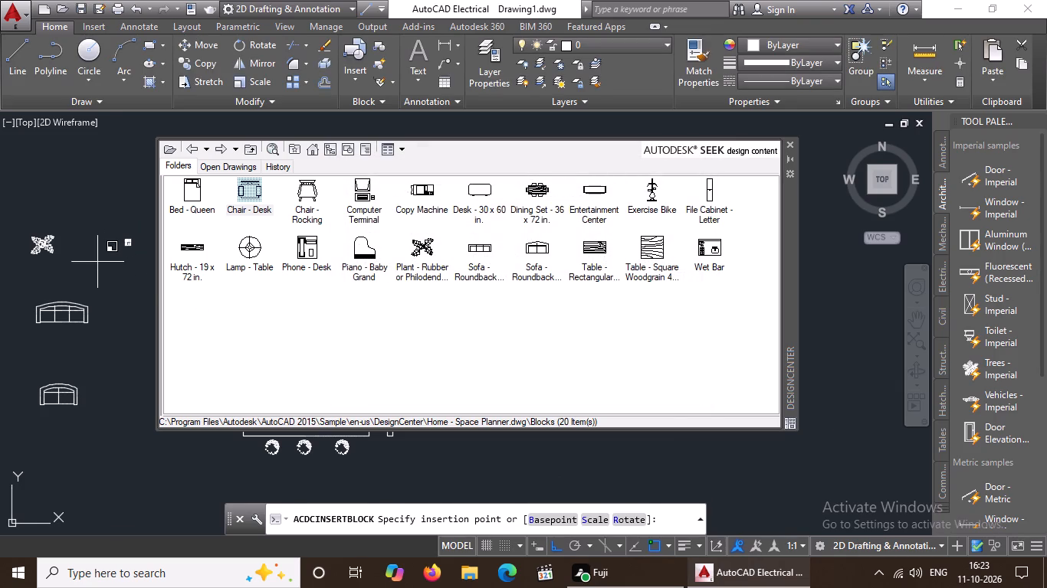
pyautogui.press('Return')
pyautogui.doubleClick(296, 203)
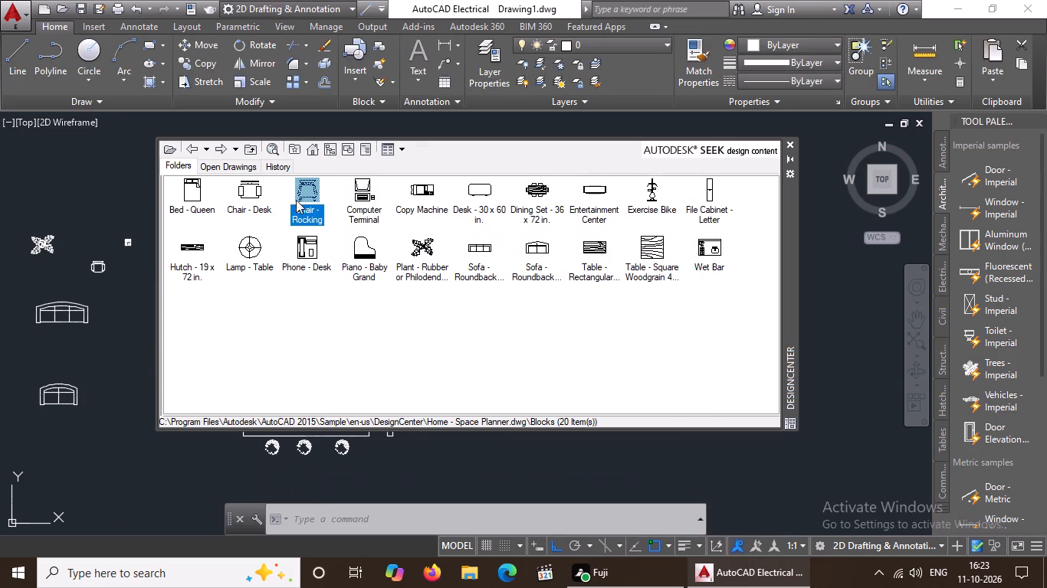
pyautogui.doubleClick(313, 209)
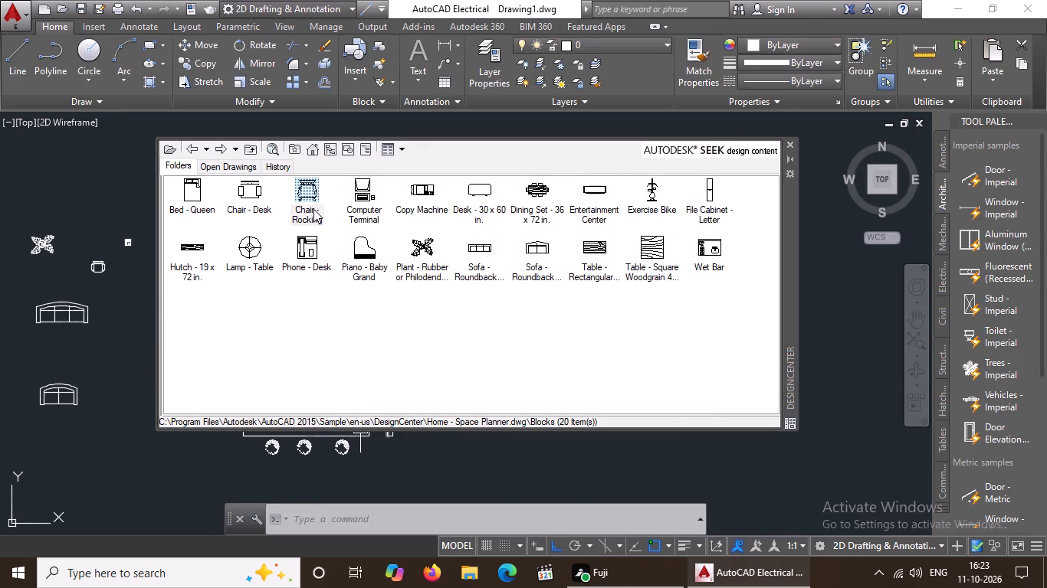
pyautogui.click(550, 382)
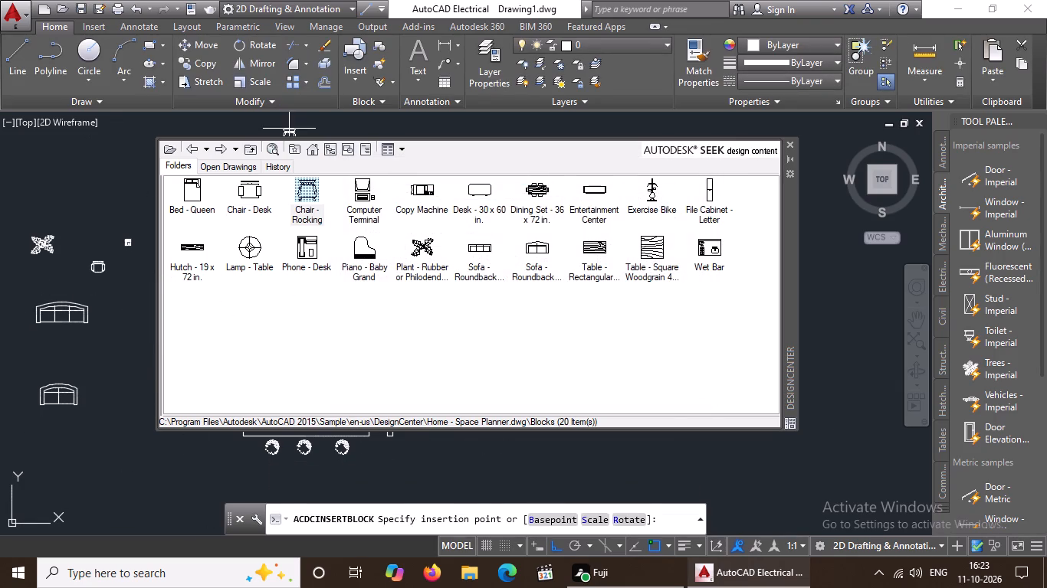
pyautogui.click(101, 175)
pyautogui.press('Return')
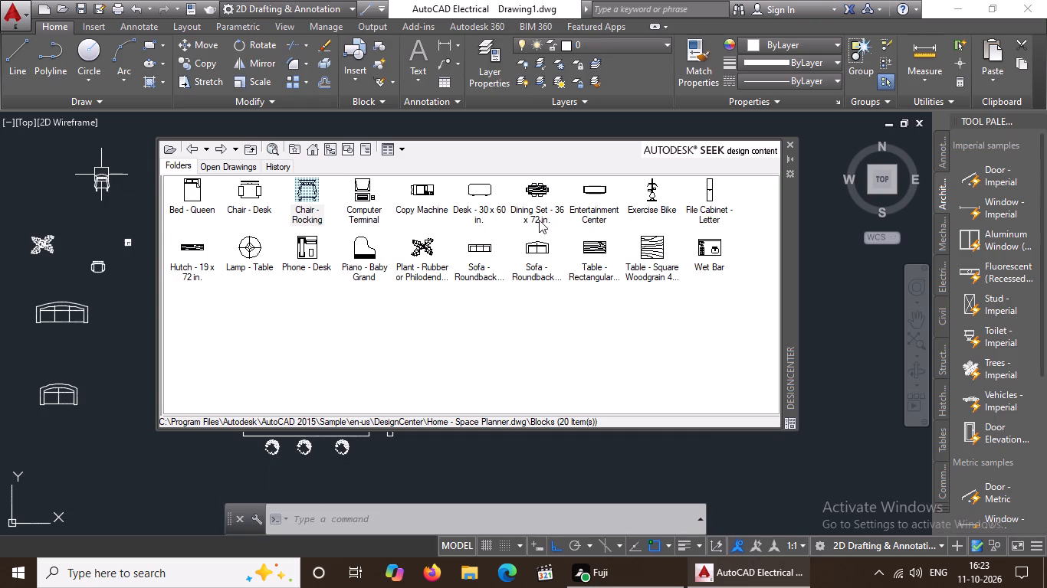
# Insert the Desk - 30 x 60 in. block above the large sofa and the Table - Rectangular Woodgrain block between the two sofas.
pyautogui.doubleClick(486, 204)
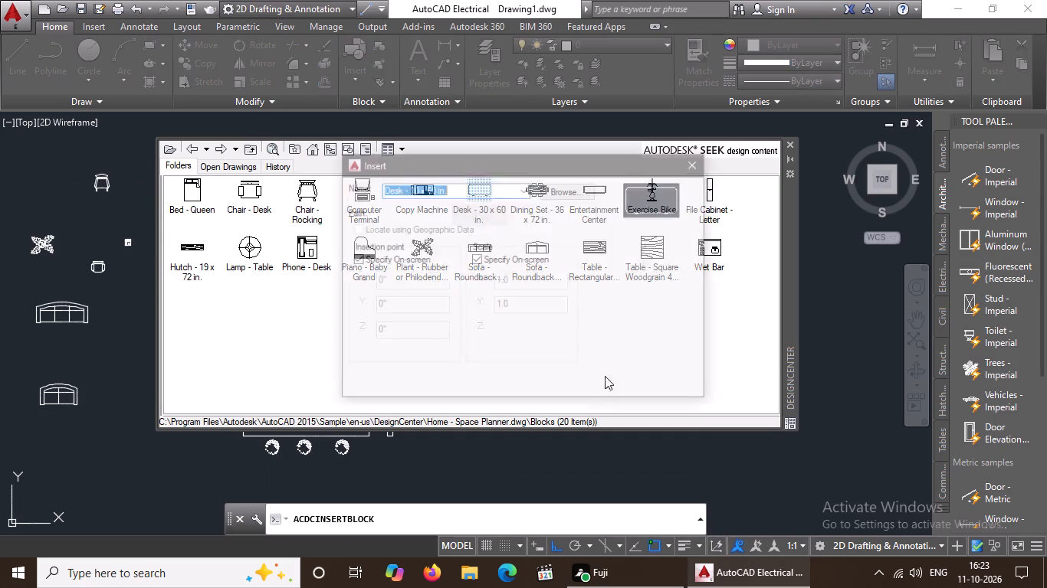
pyautogui.click(556, 378)
pyautogui.click(55, 271)
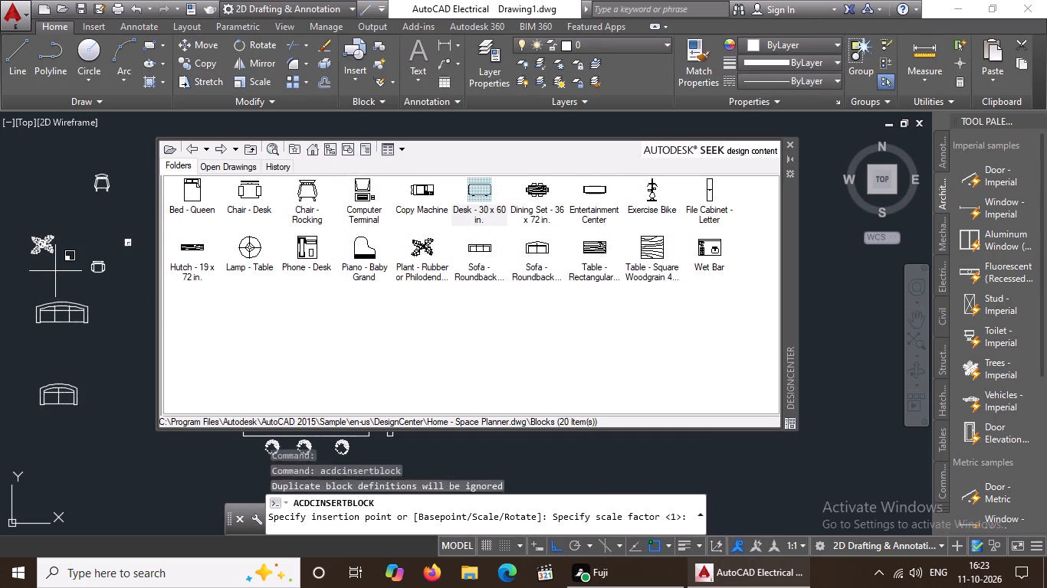
pyautogui.press('Return')
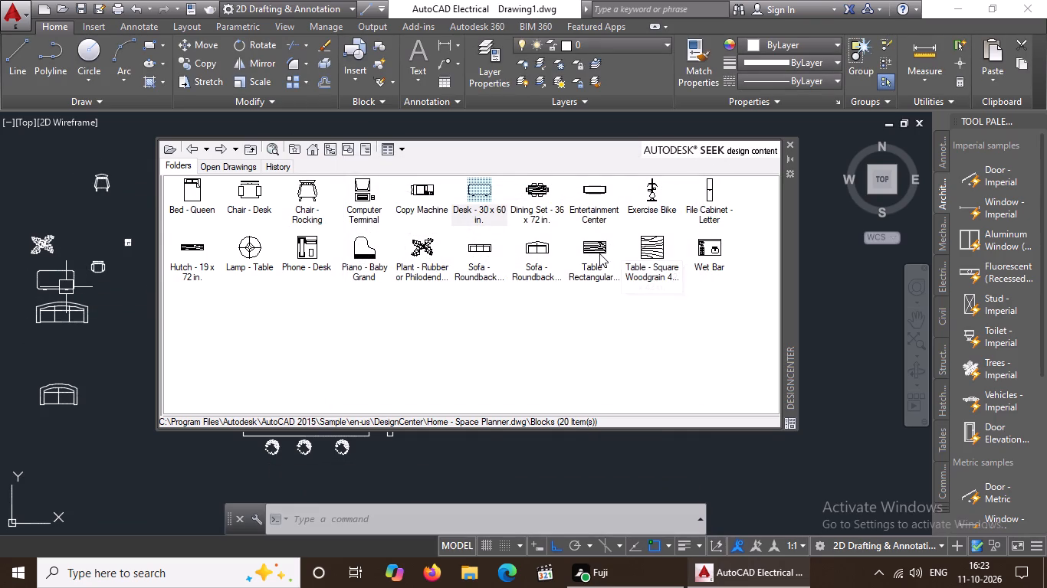
pyautogui.doubleClick(599, 253)
pyautogui.click(530, 379)
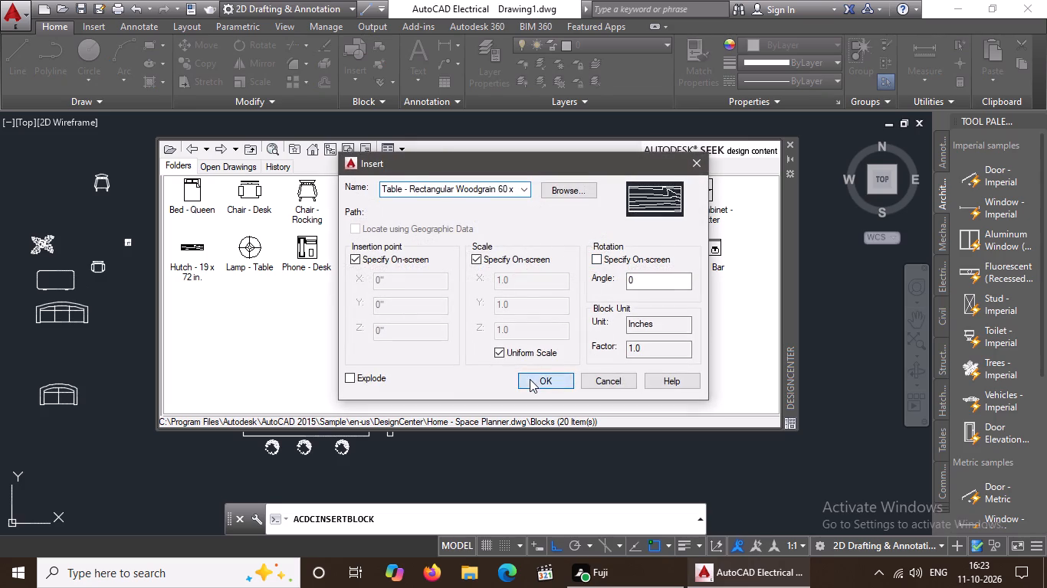
pyautogui.click(65, 344)
pyautogui.press('Return')
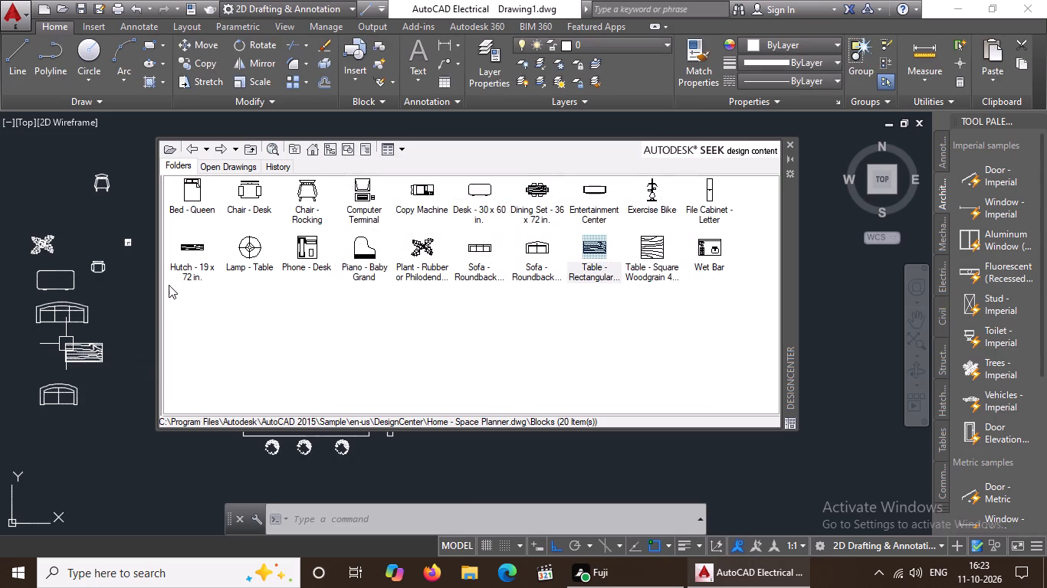
# Insert the Piano - Baby Grand block below the small sofa at default scale and close the DesignCenter.
pyautogui.scroll(-1, 169, 285)
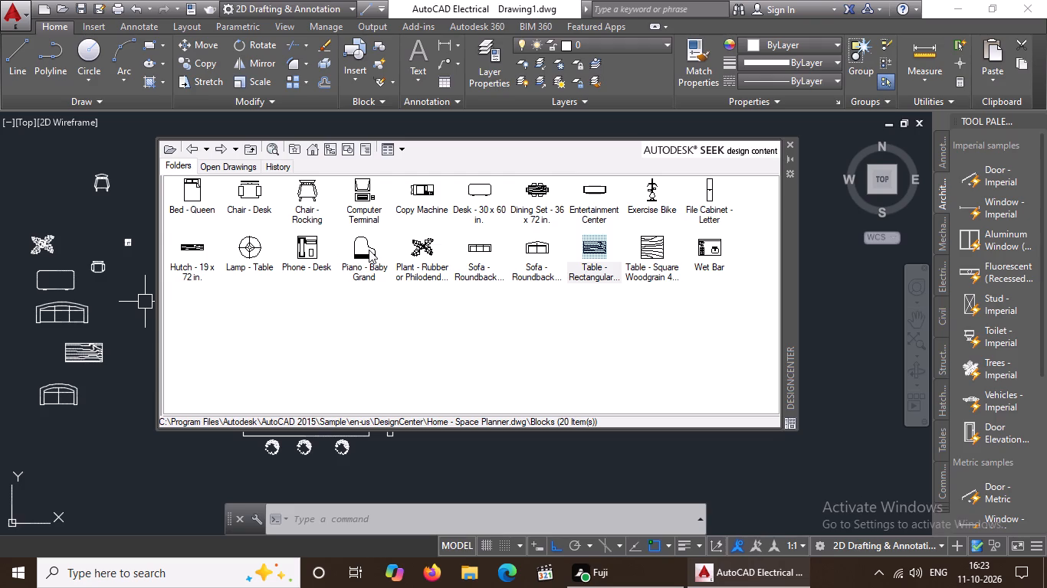
pyautogui.doubleClick(361, 250)
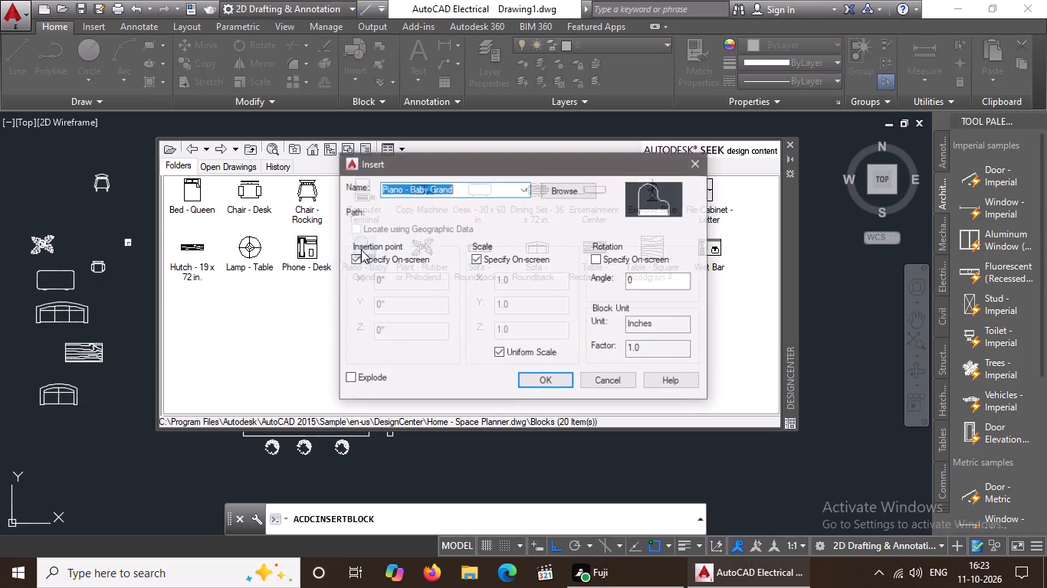
pyautogui.click(553, 378)
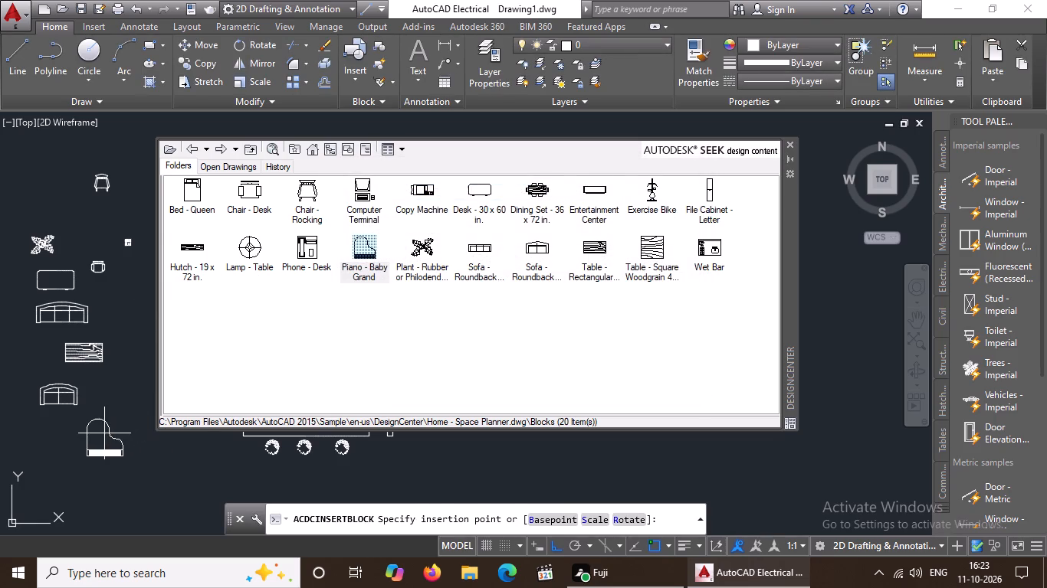
pyautogui.click(103, 436)
pyautogui.press('Return')
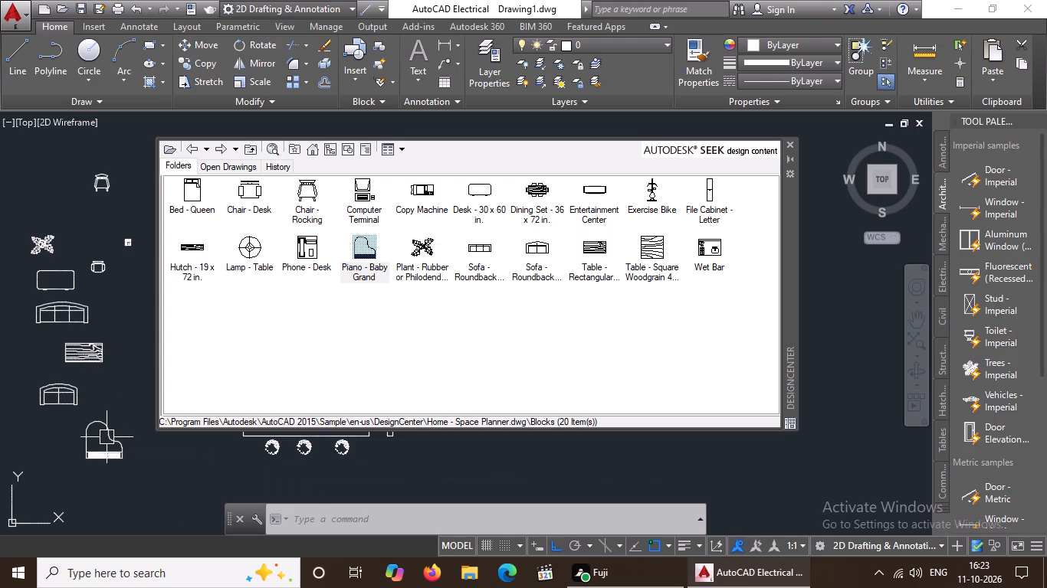
pyautogui.doubleClick(366, 263)
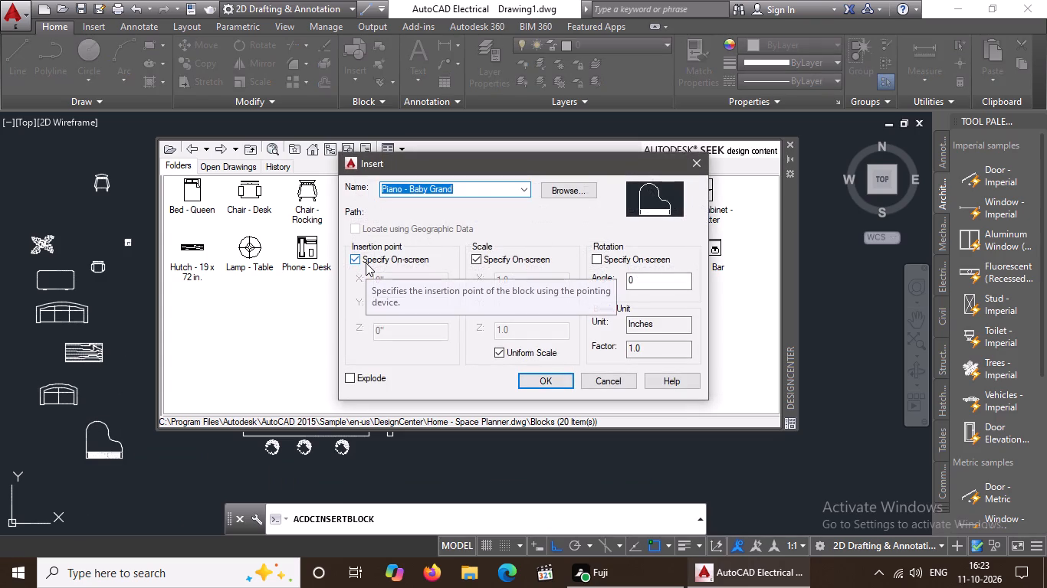
pyautogui.click(625, 378)
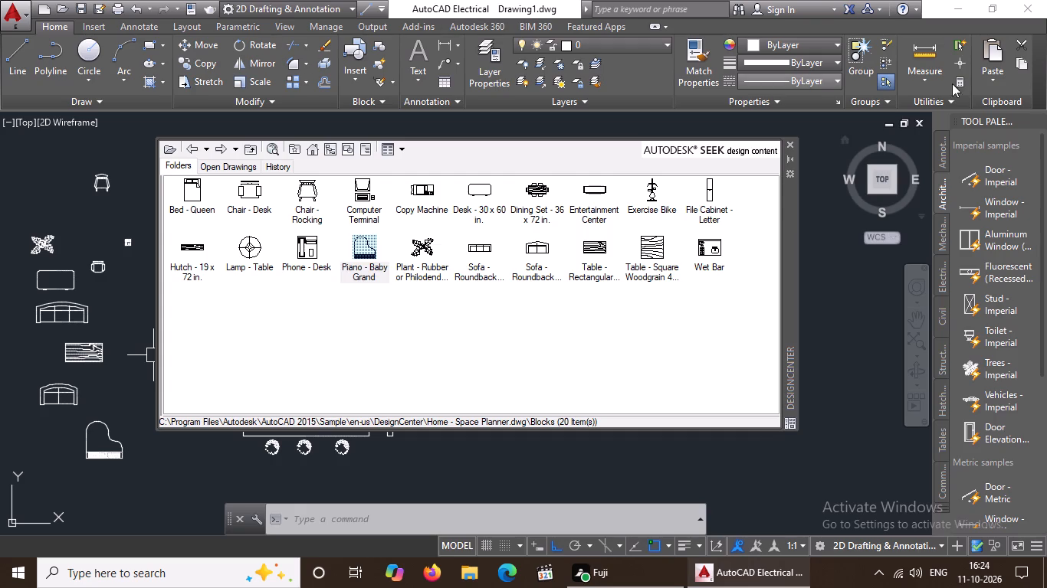
pyautogui.click(793, 142)
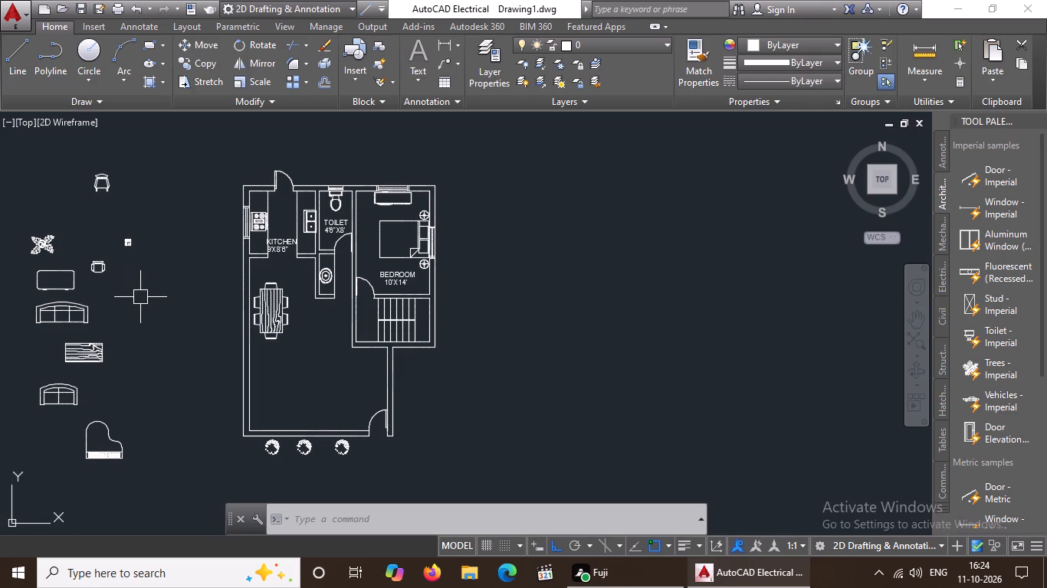
# Rotate the three-seat roundback sofa by 90° so it stands vertically beside the plan.
pyautogui.click(66, 315)
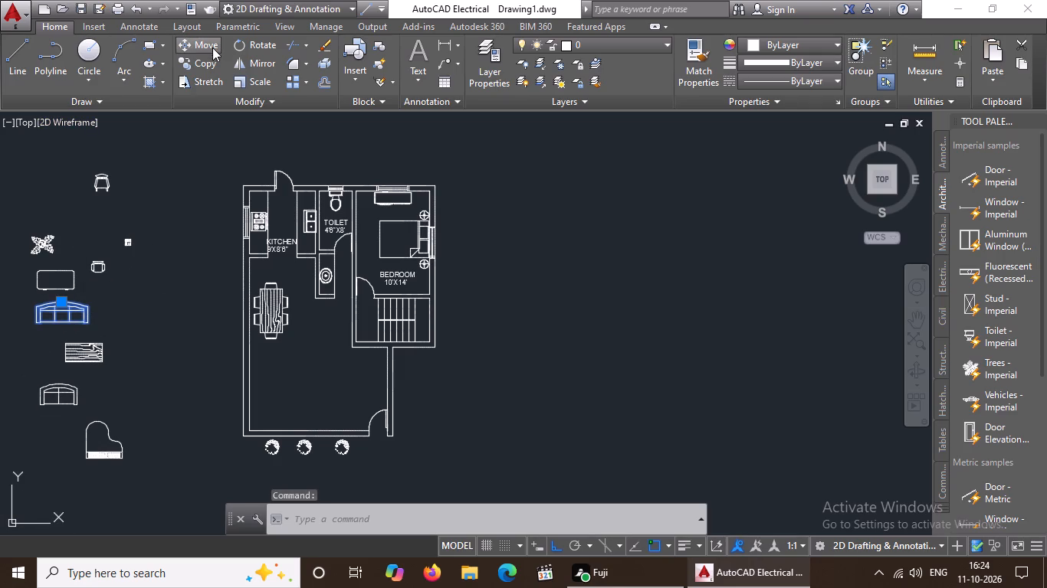
pyautogui.click(257, 44)
pyautogui.click(51, 322)
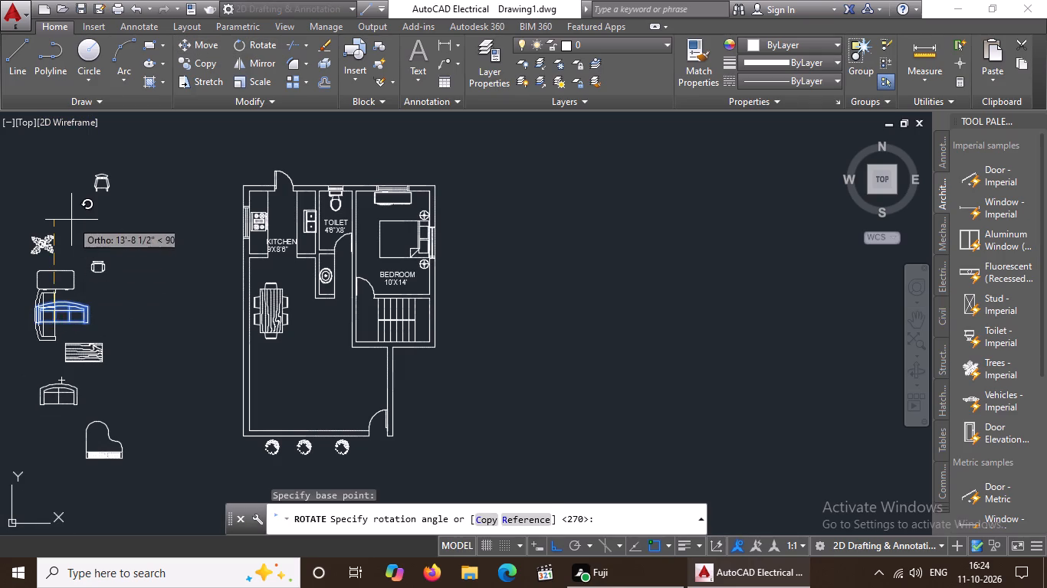
pyautogui.click(71, 219)
# Move the vertical three-seat roundback sofa into the living area, against the left wall below the dining table, with Ortho off.
pyautogui.click(41, 318)
pyautogui.moveTo(189, 41); pyautogui.dragTo(189, 42)
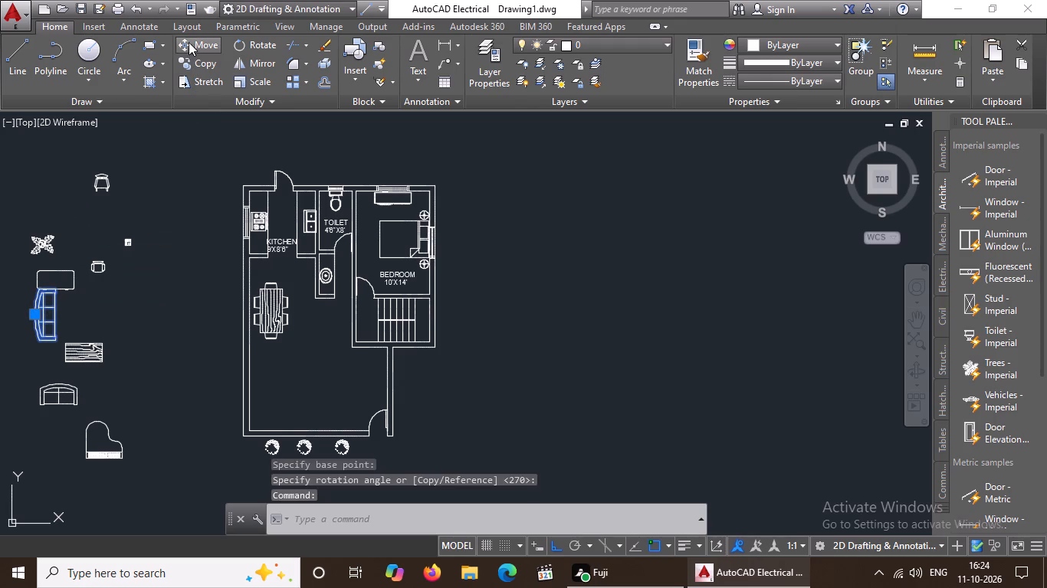
pyautogui.moveTo(189, 42); pyautogui.dragTo(162, 119)
pyautogui.click(48, 298)
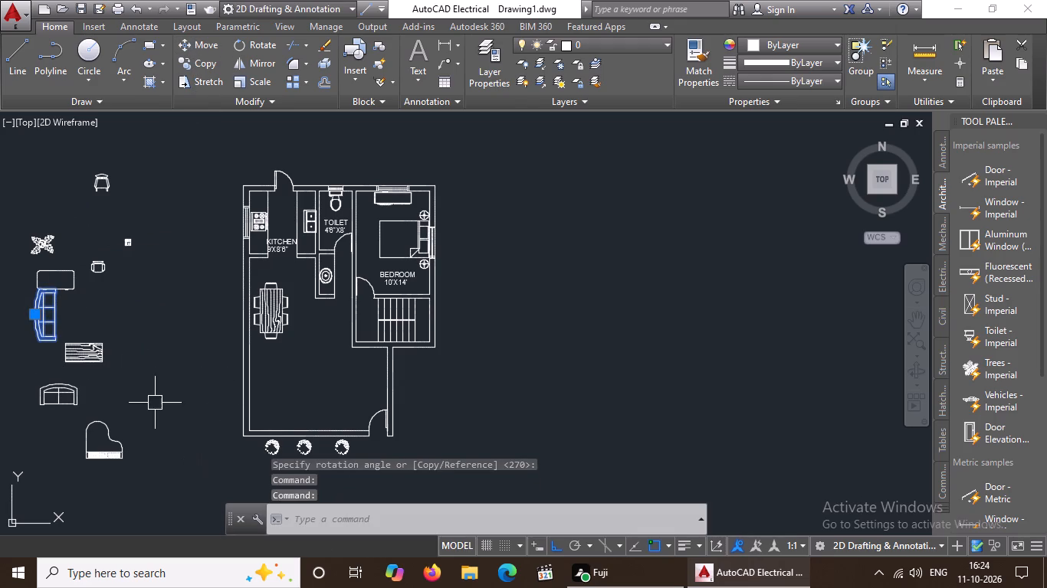
pyautogui.click(555, 539)
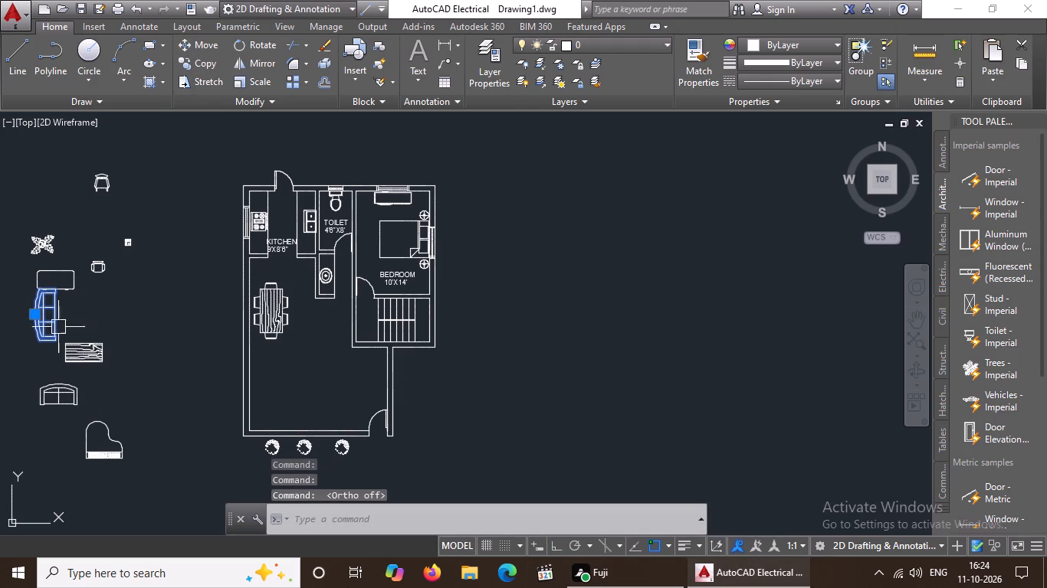
pyautogui.scroll(2, 48, 320)
pyautogui.click(48, 322)
pyautogui.press('Escape')
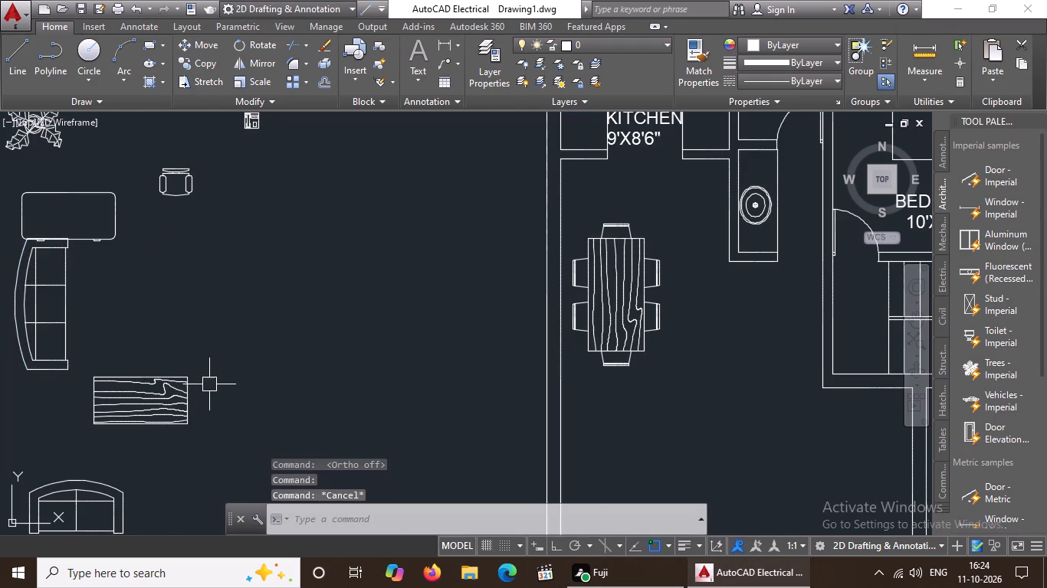
pyautogui.click(58, 301)
pyautogui.click(220, 46)
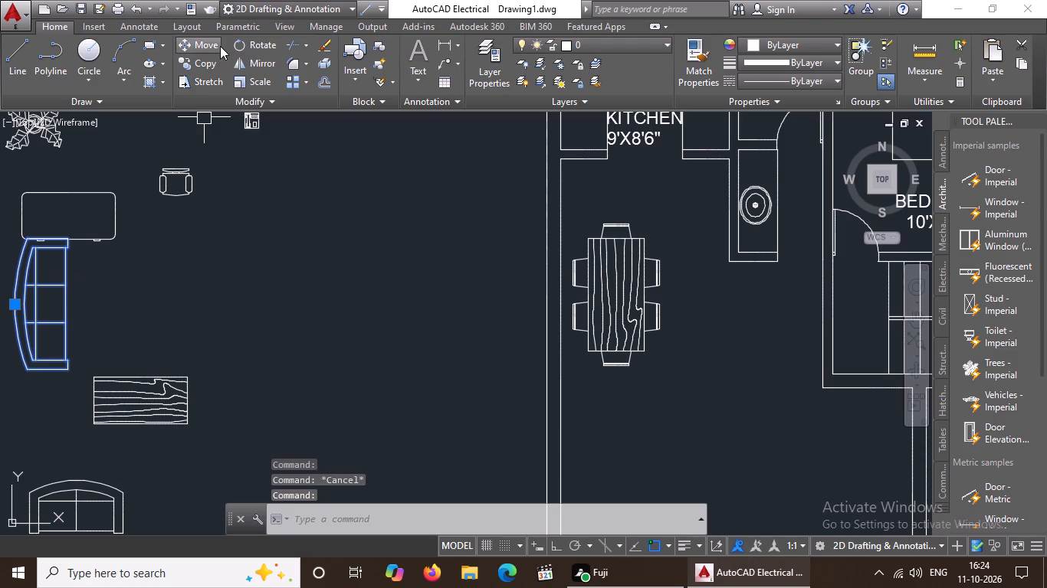
pyautogui.click(64, 301)
pyautogui.scroll(-3, 203, 320)
pyautogui.scroll(2, 323, 380)
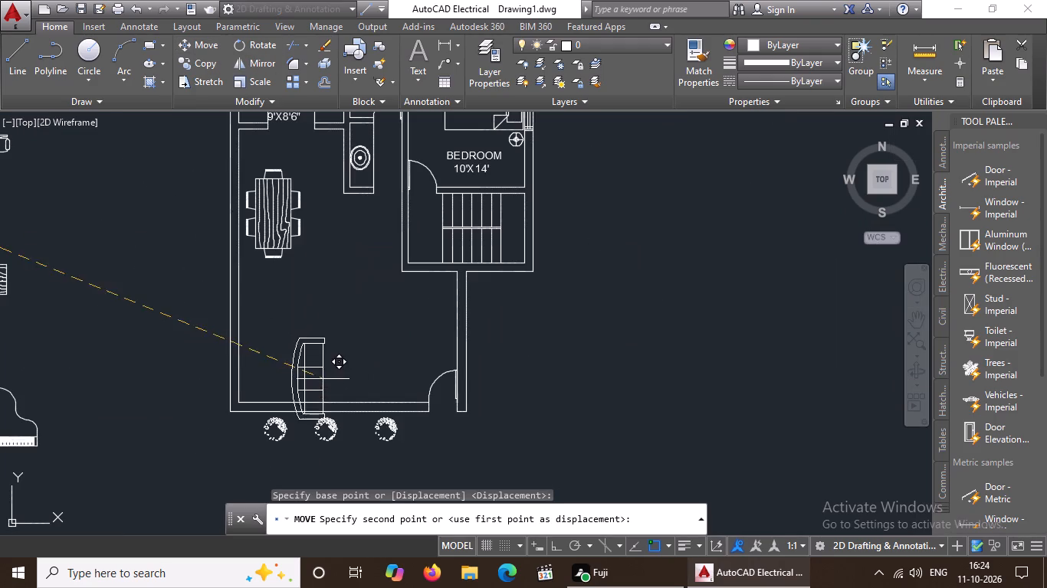
pyautogui.click(272, 331)
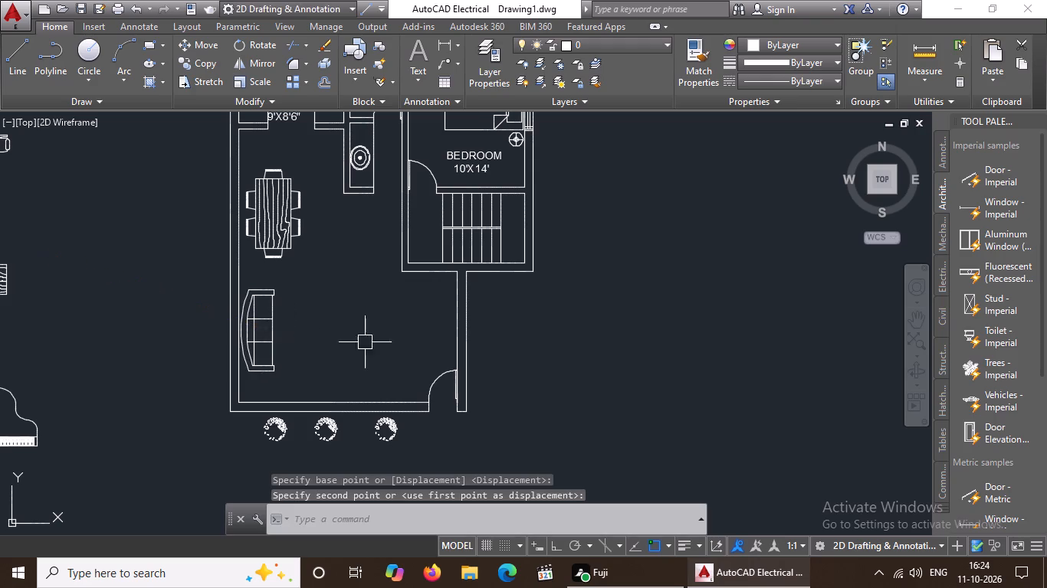
pyautogui.scroll(-1, 393, 379)
pyautogui.press('Escape')
# Rotate the two-seat roundback sofa by 180° so its back faces downward, using Ortho.
pyautogui.click(103, 354)
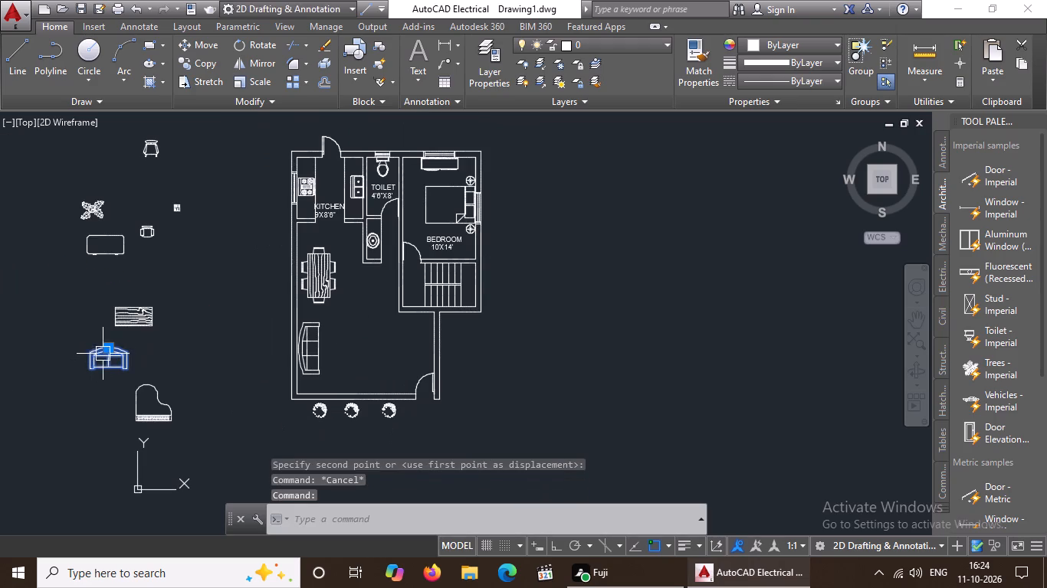
pyautogui.click(256, 43)
pyautogui.click(113, 371)
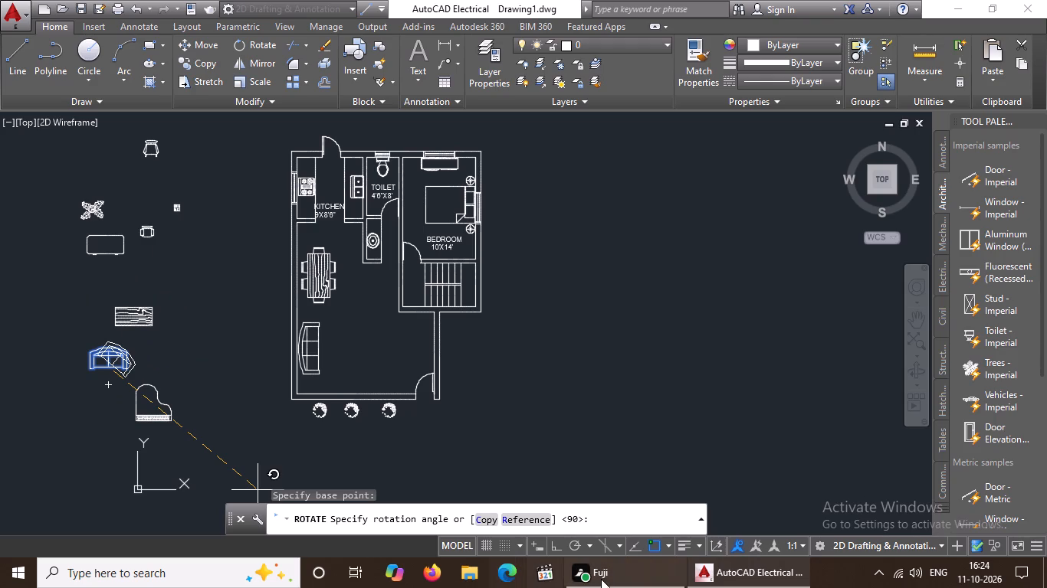
pyautogui.click(562, 547)
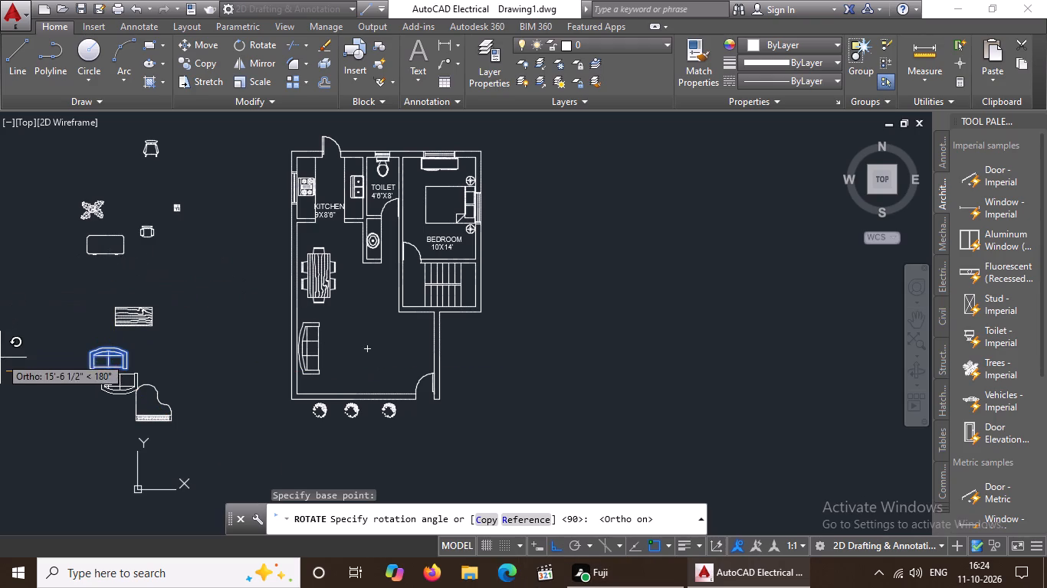
pyautogui.click(0, 358)
# Move the two-seat sofa horizontally into the living area, against the bottom wall beside the three-seat sofa.
pyautogui.moveTo(124, 386); pyautogui.dragTo(126, 374)
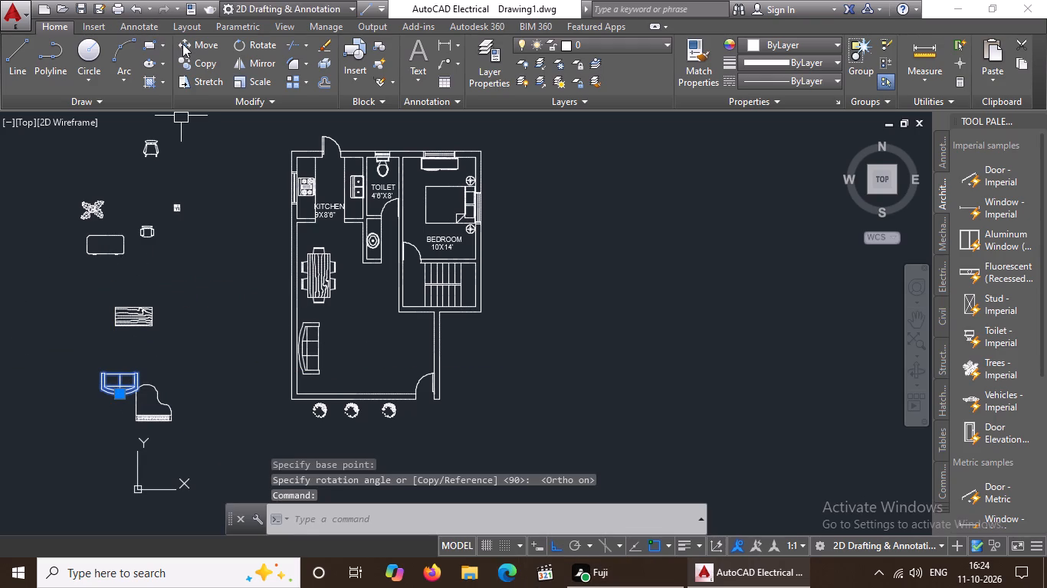
pyautogui.click(182, 44)
pyautogui.click(123, 383)
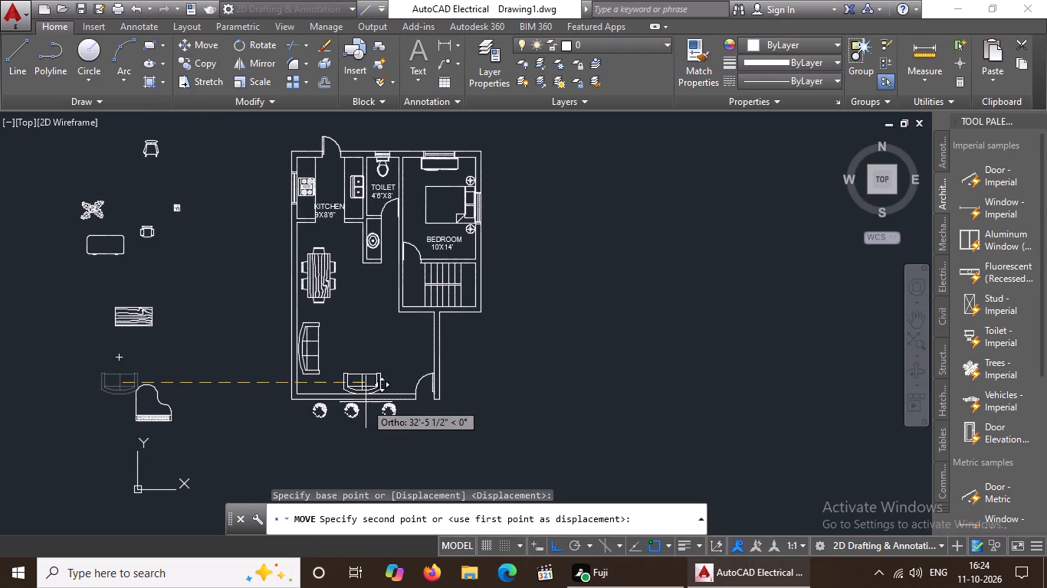
pyautogui.scroll(1, 366, 402)
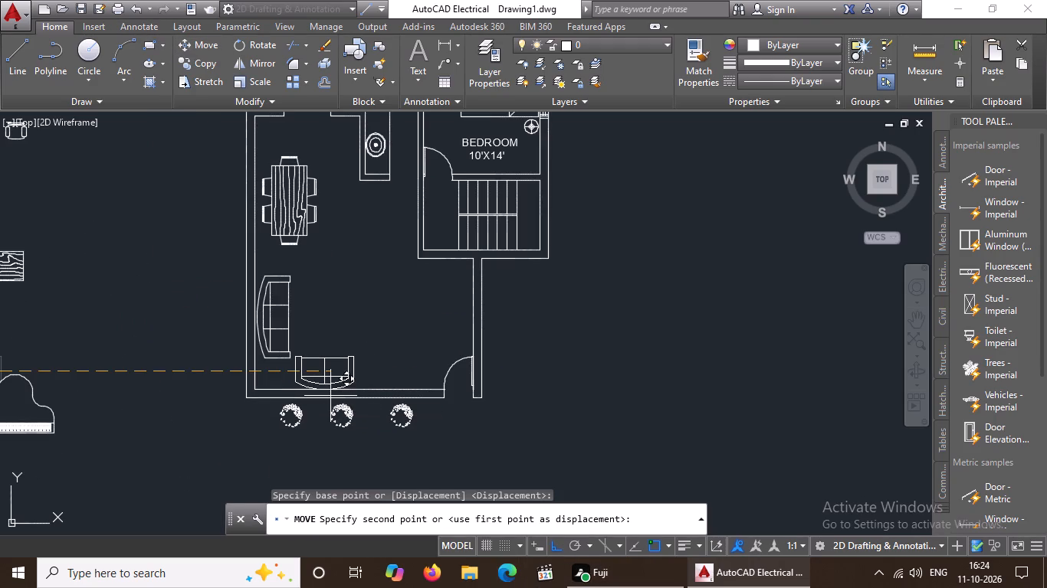
pyautogui.click(330, 396)
pyautogui.press('Escape')
# Rotate the rectangular woodgrain table outside the plan by 270° so it stands vertically.
pyautogui.scroll(-1, 119, 283)
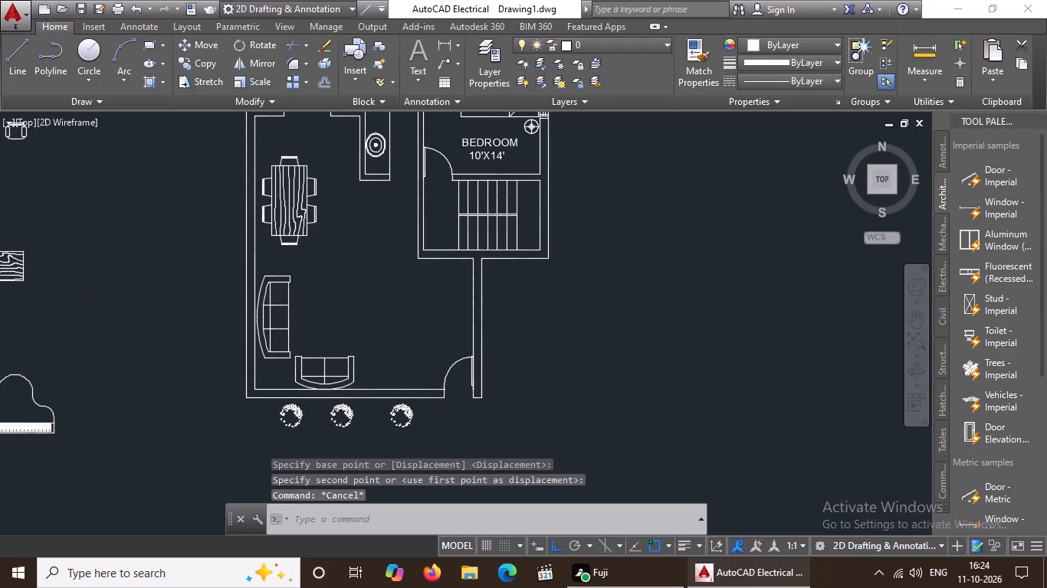
pyautogui.scroll(-1, 119, 283)
pyautogui.click(49, 274)
pyautogui.click(98, 295)
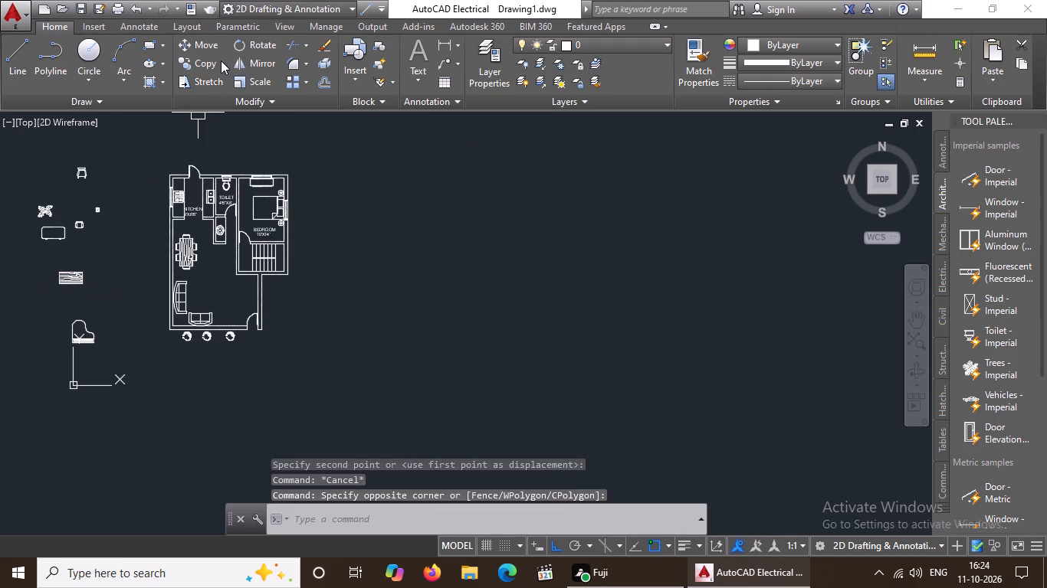
pyautogui.press('Escape')
pyautogui.click(72, 272)
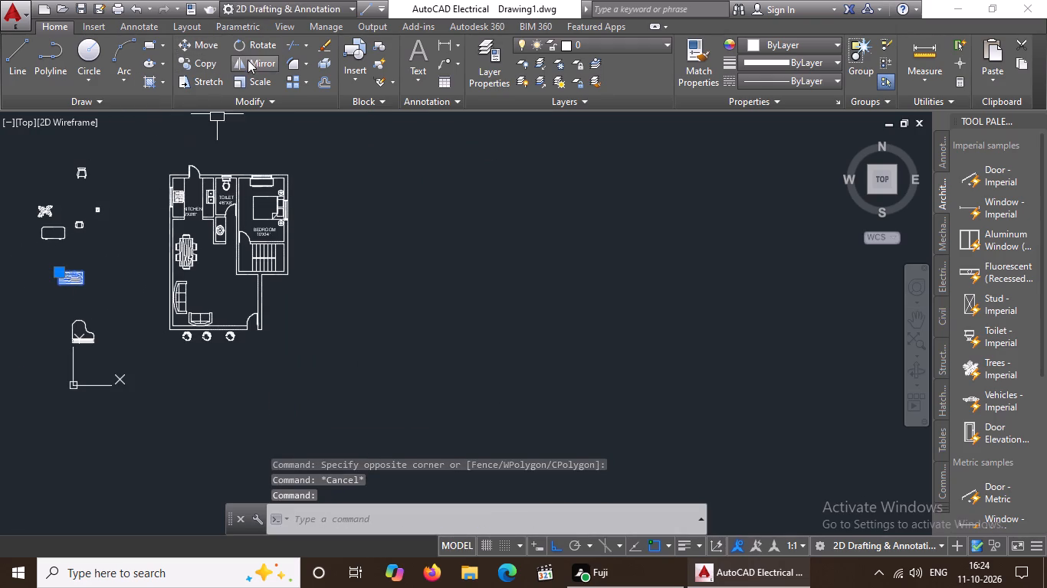
pyautogui.click(258, 41)
pyautogui.click(79, 275)
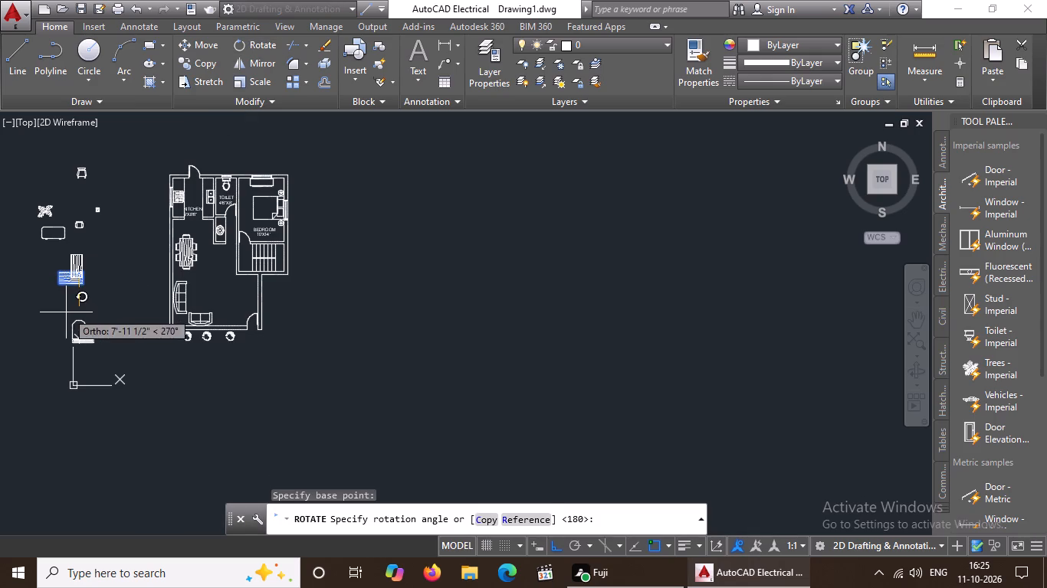
pyautogui.click(66, 312)
# Move the woodgrain table into the living area, in front of the three-seat sofa and above the two-seat sofa, with Ortho off.
pyautogui.click(75, 259)
pyautogui.click(215, 44)
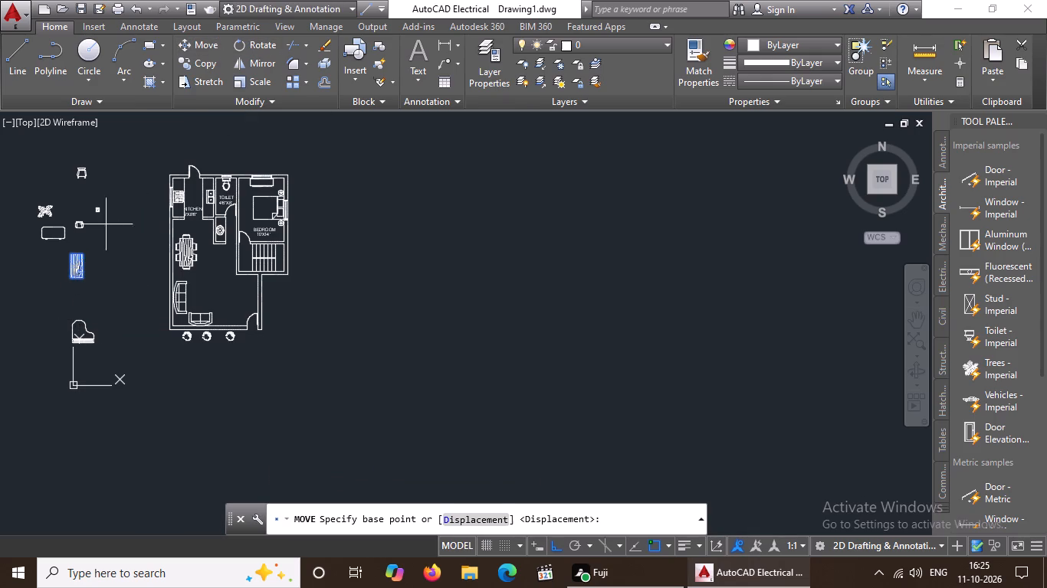
pyautogui.click(71, 263)
pyautogui.scroll(2, 230, 286)
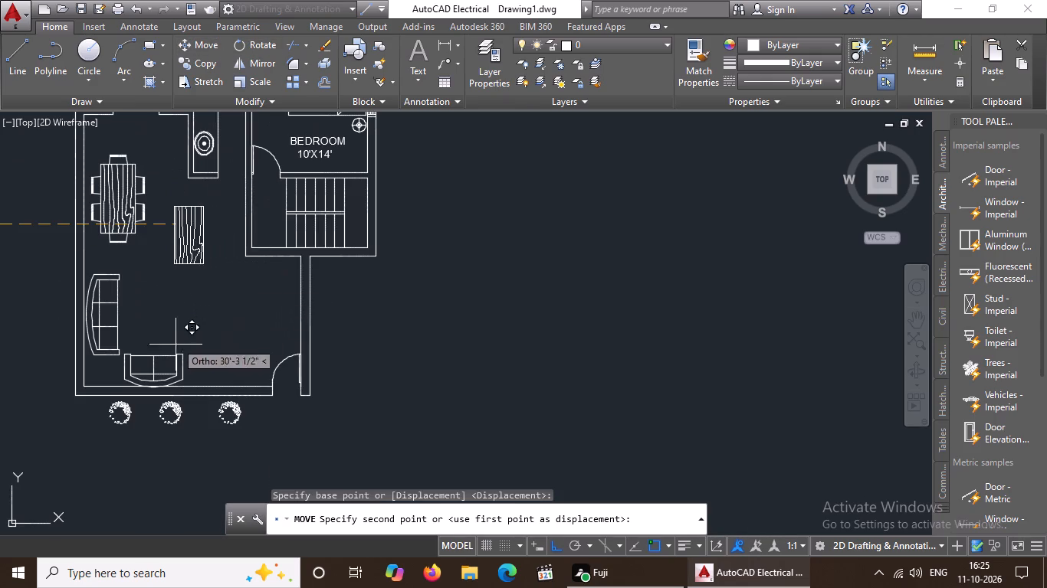
pyautogui.click(556, 545)
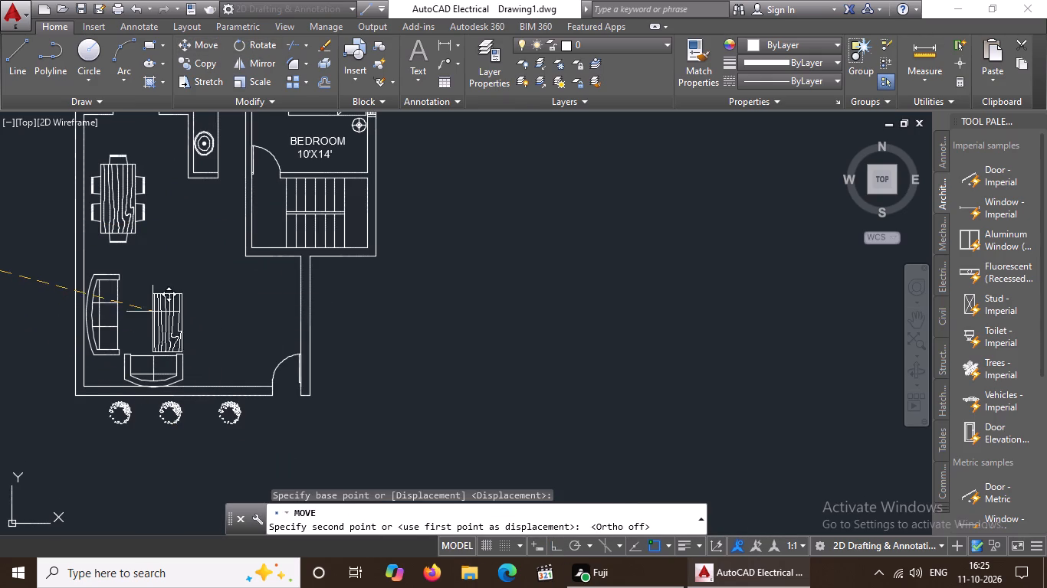
pyautogui.click(136, 302)
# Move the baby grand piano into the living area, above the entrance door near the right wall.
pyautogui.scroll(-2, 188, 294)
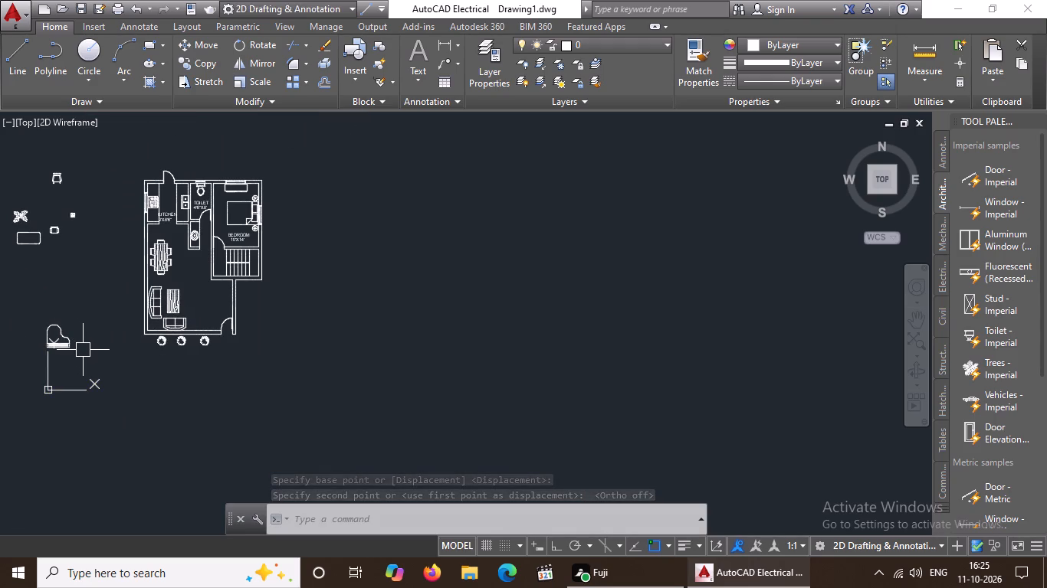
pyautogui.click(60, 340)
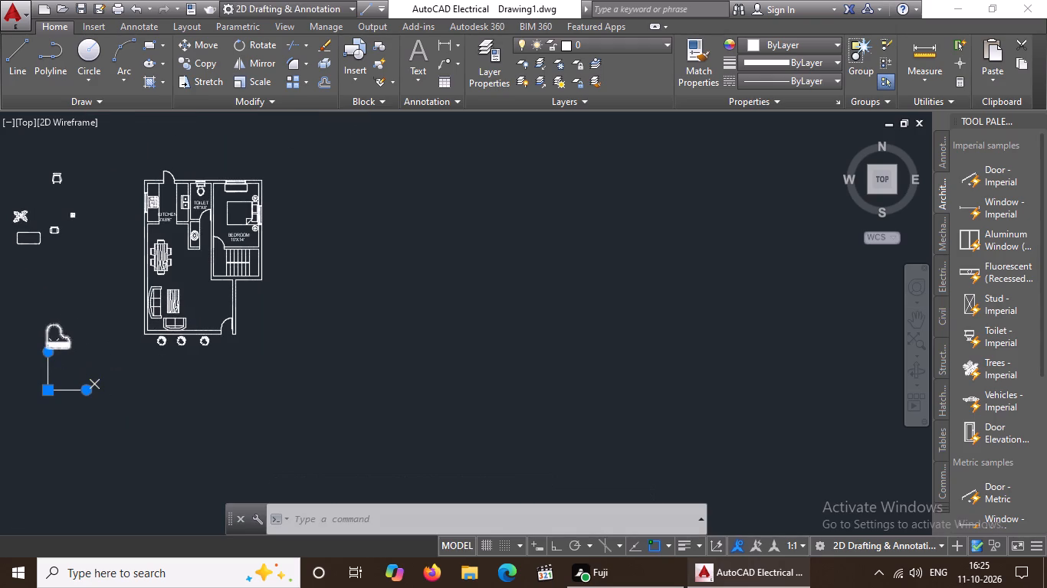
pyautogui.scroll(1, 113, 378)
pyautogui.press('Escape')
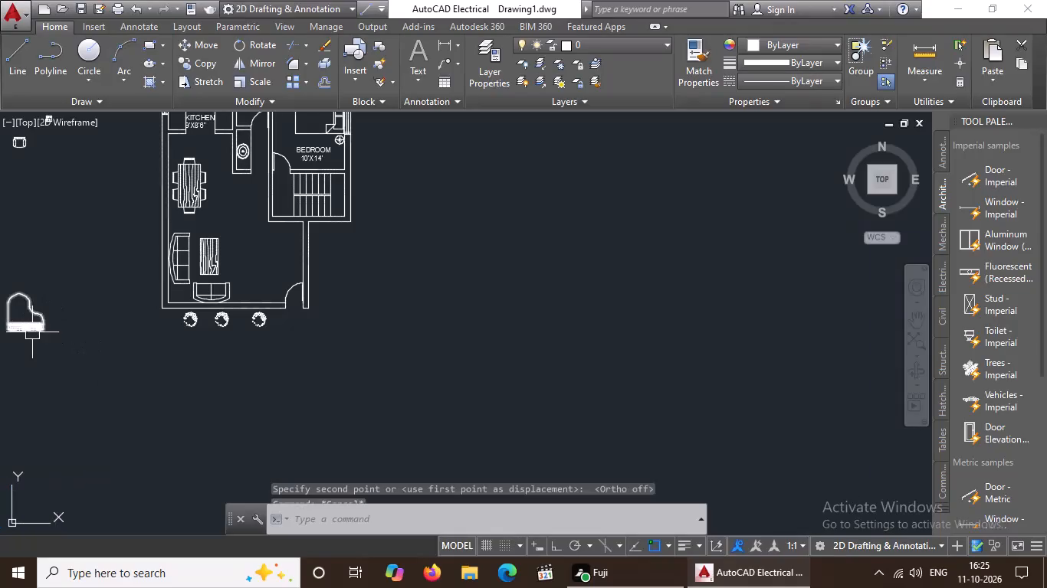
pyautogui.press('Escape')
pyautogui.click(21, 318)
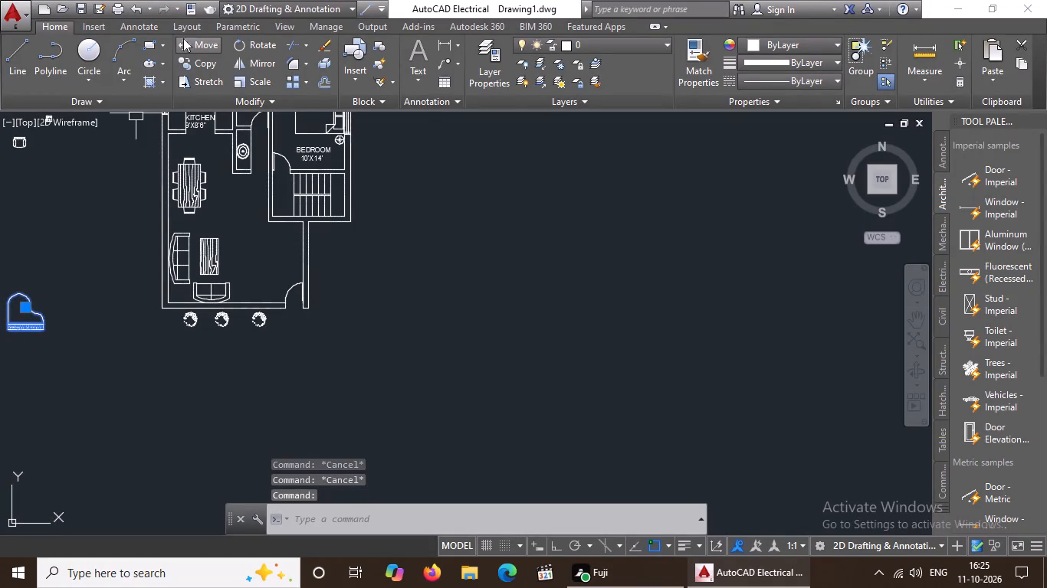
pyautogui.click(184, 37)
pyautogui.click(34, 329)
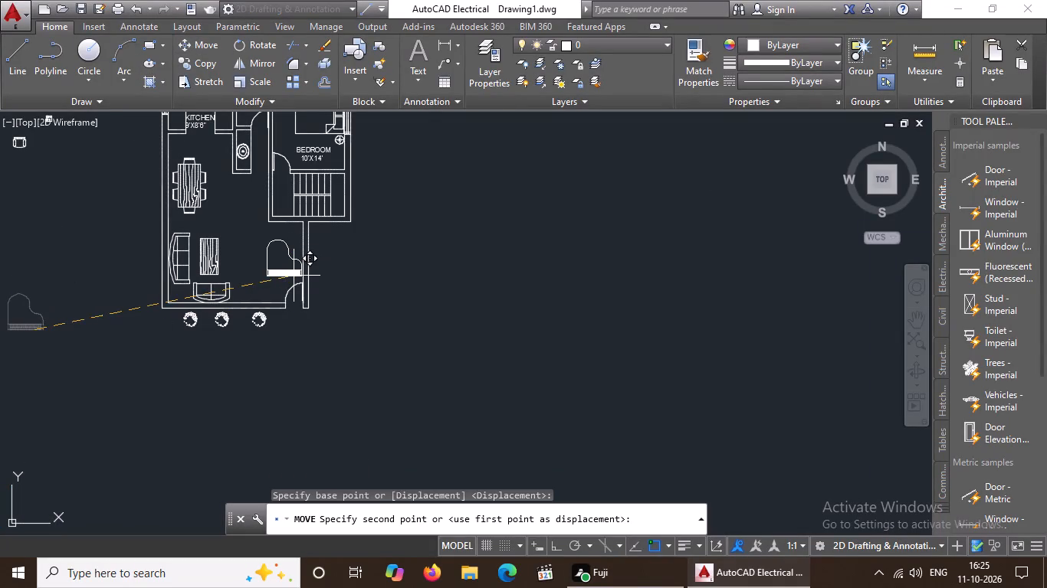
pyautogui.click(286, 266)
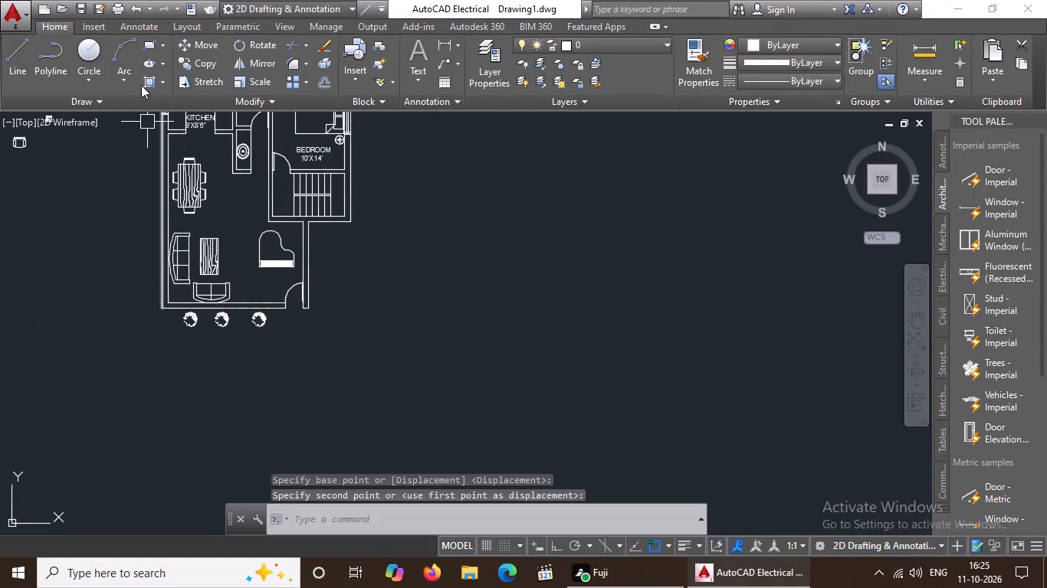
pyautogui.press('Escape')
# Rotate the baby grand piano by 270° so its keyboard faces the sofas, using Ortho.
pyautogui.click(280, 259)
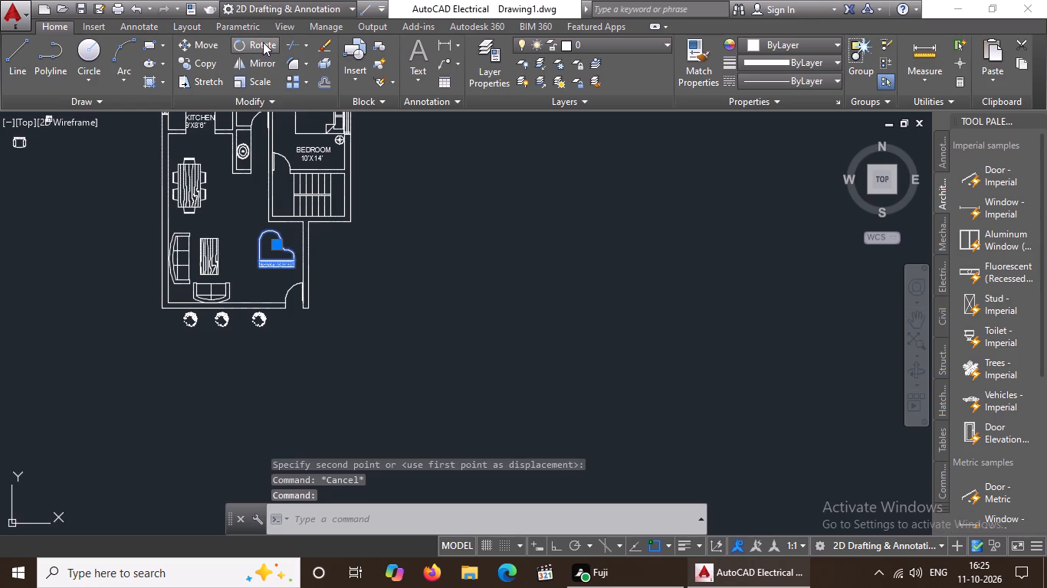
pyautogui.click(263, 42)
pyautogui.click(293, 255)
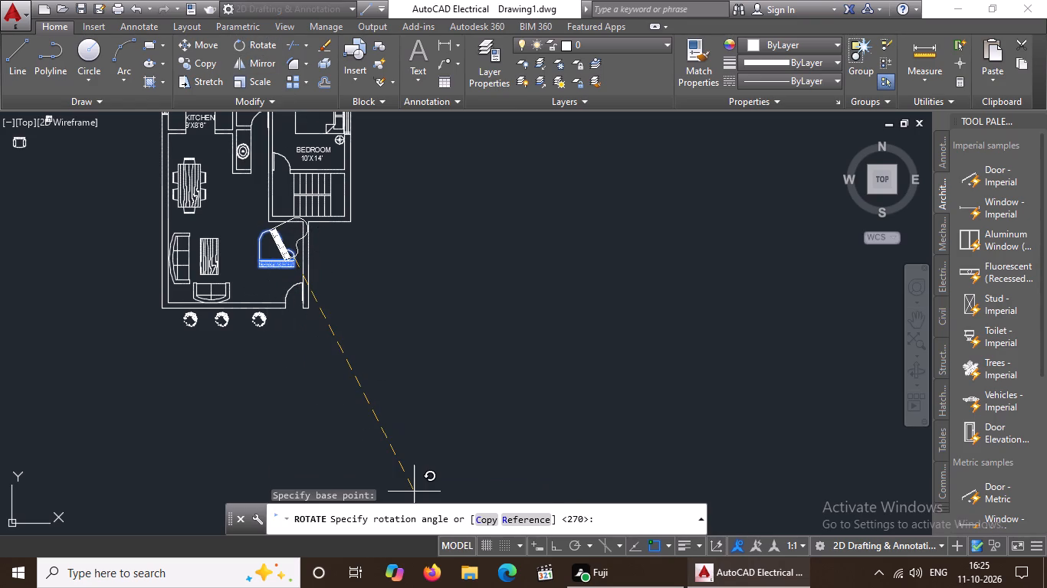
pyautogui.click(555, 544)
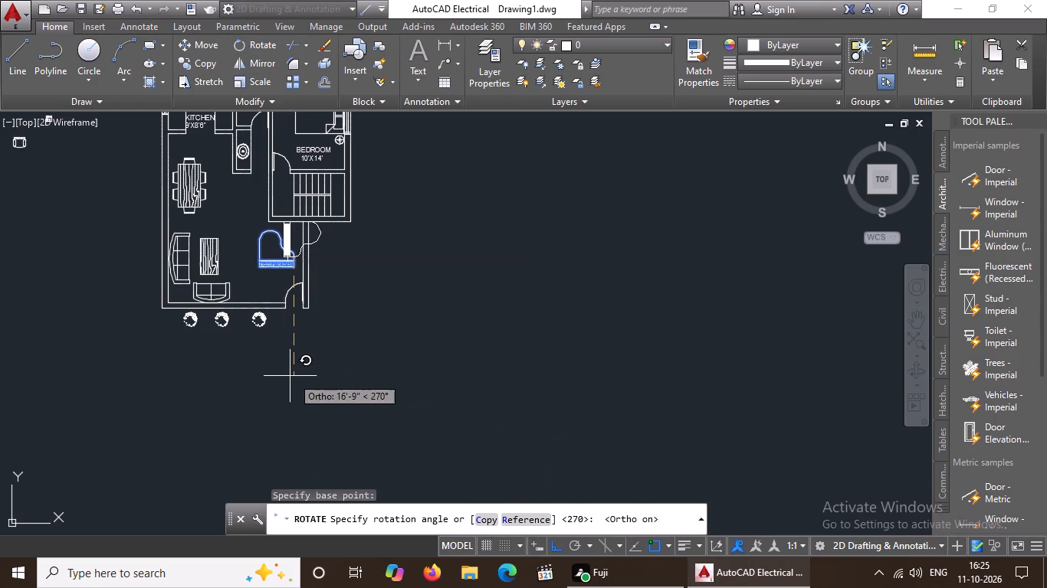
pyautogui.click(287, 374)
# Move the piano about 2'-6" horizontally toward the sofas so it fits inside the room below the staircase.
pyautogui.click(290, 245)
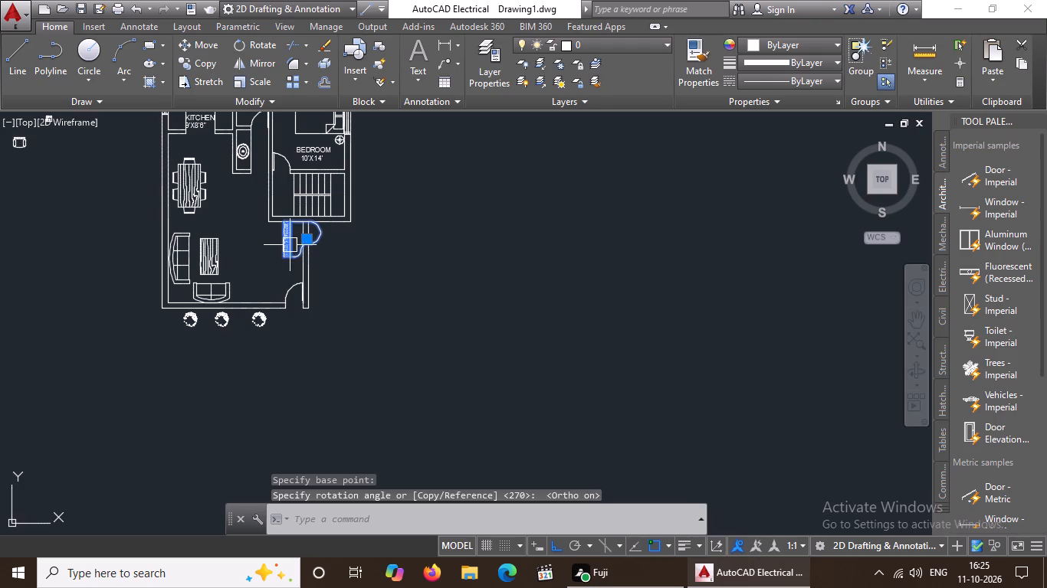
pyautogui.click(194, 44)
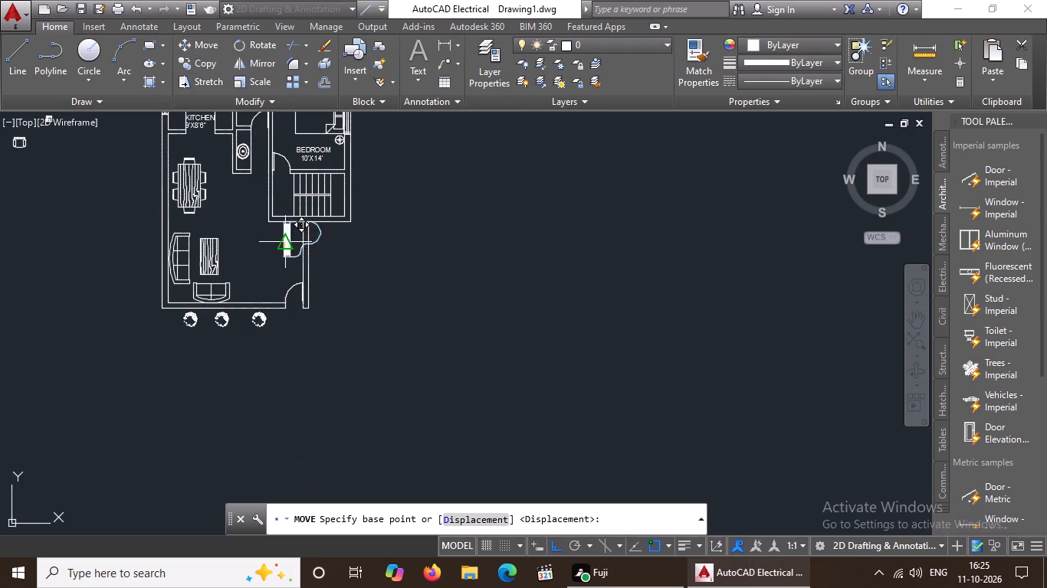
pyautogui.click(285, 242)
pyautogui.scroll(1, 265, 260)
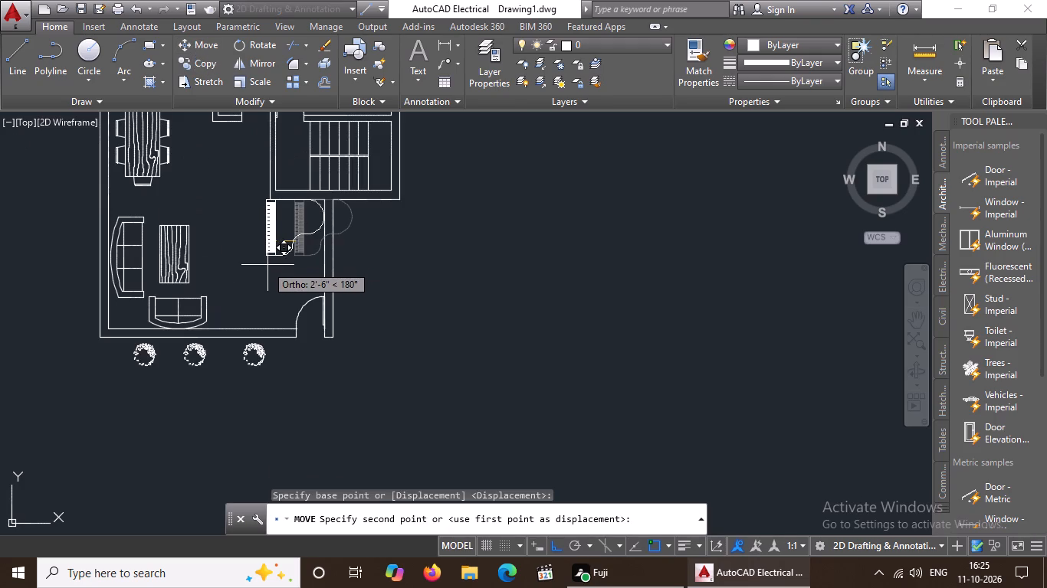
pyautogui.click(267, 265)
# Delete the baby grand piano from the living area.
pyautogui.scroll(-1, 333, 281)
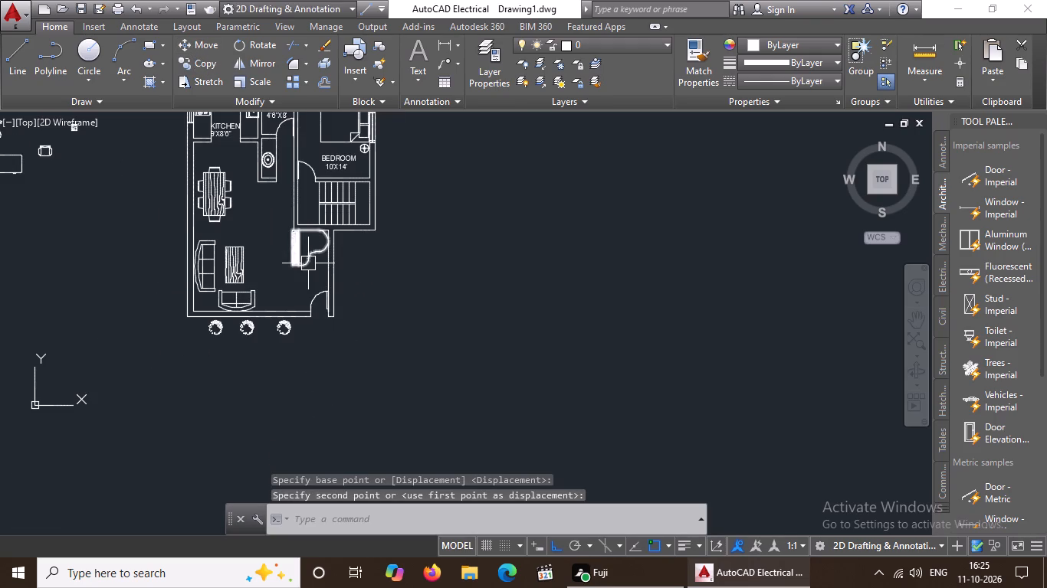
pyautogui.click(308, 263)
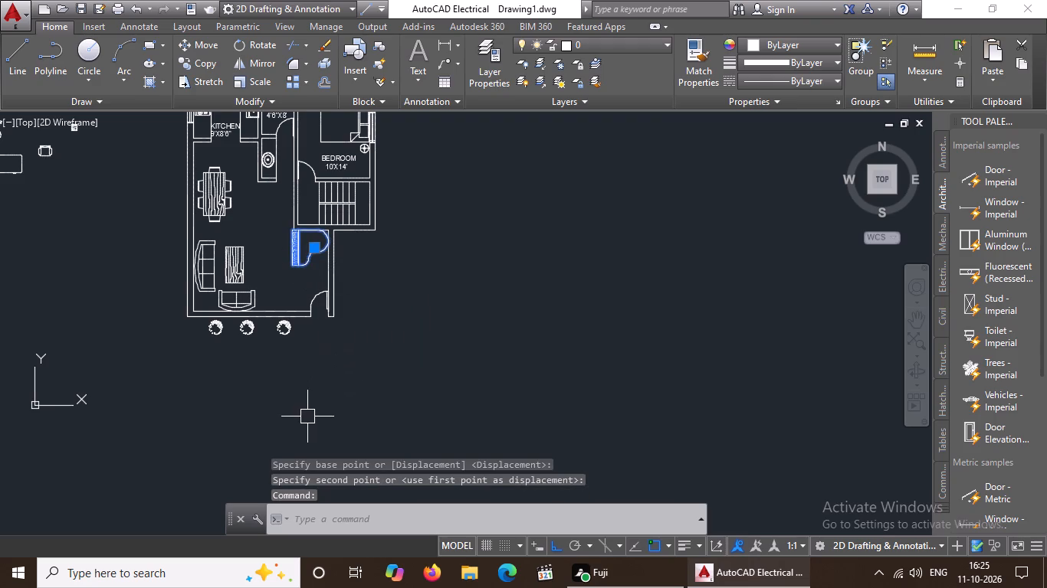
pyautogui.press('Delete')
pyautogui.scroll(-3, 307, 414)
pyautogui.scroll(2, 111, 233)
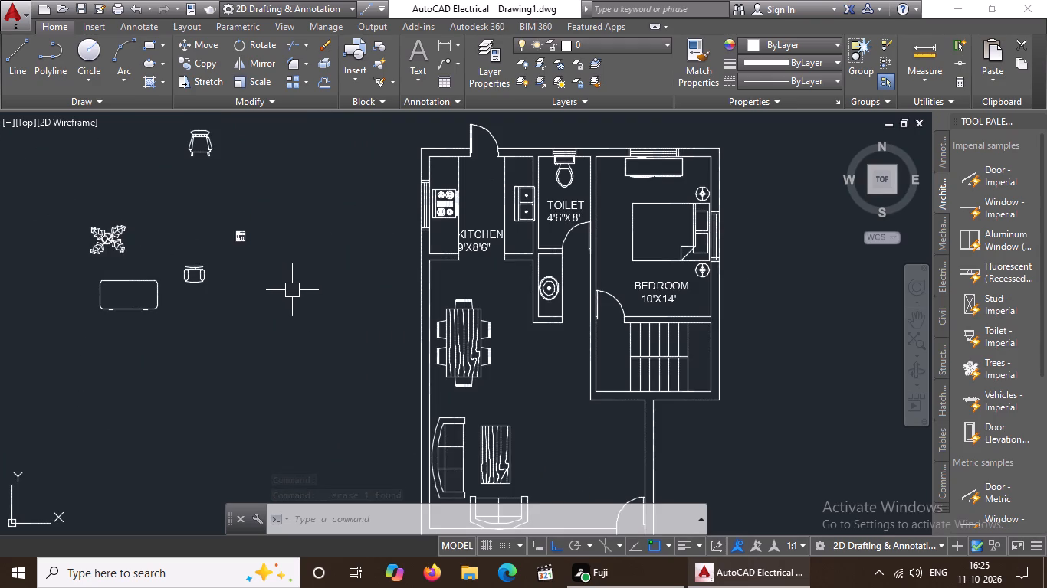
# Rotate the small armchair lying outside the plan, beside the desk, by about 184°.
pyautogui.click(168, 262)
pyautogui.click(215, 298)
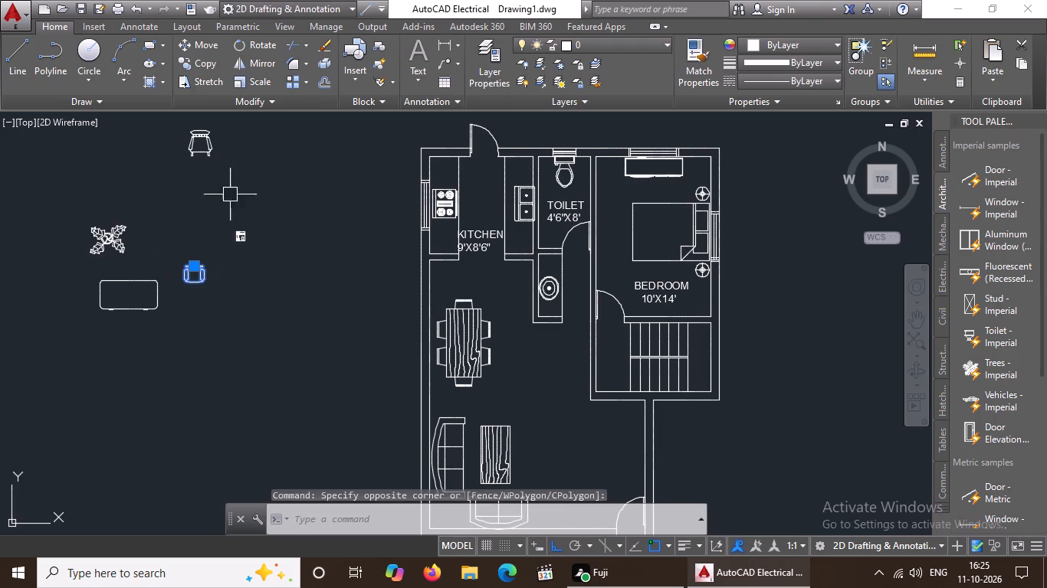
pyautogui.click(255, 39)
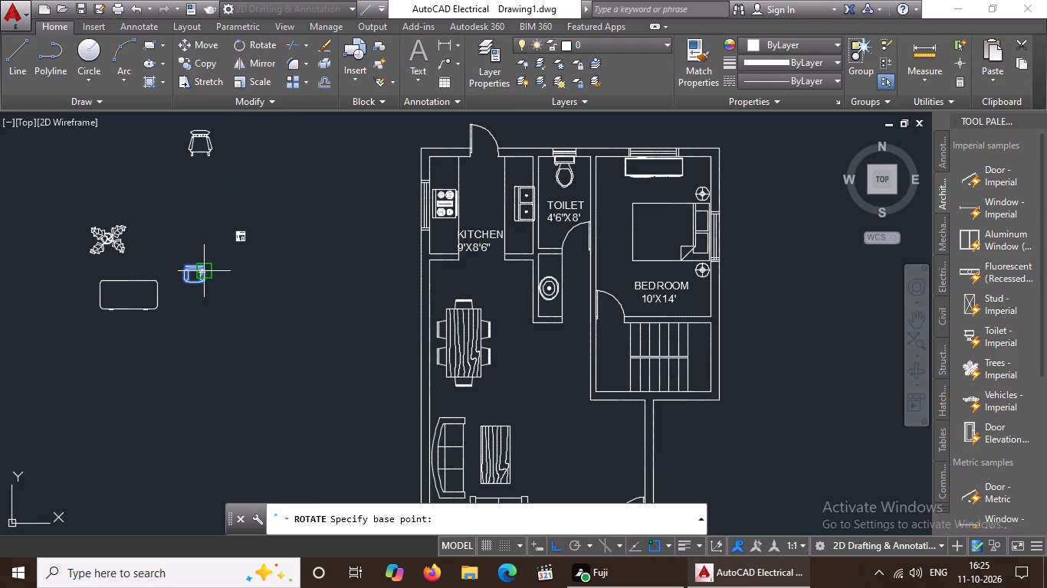
pyautogui.click(188, 276)
pyautogui.click(103, 276)
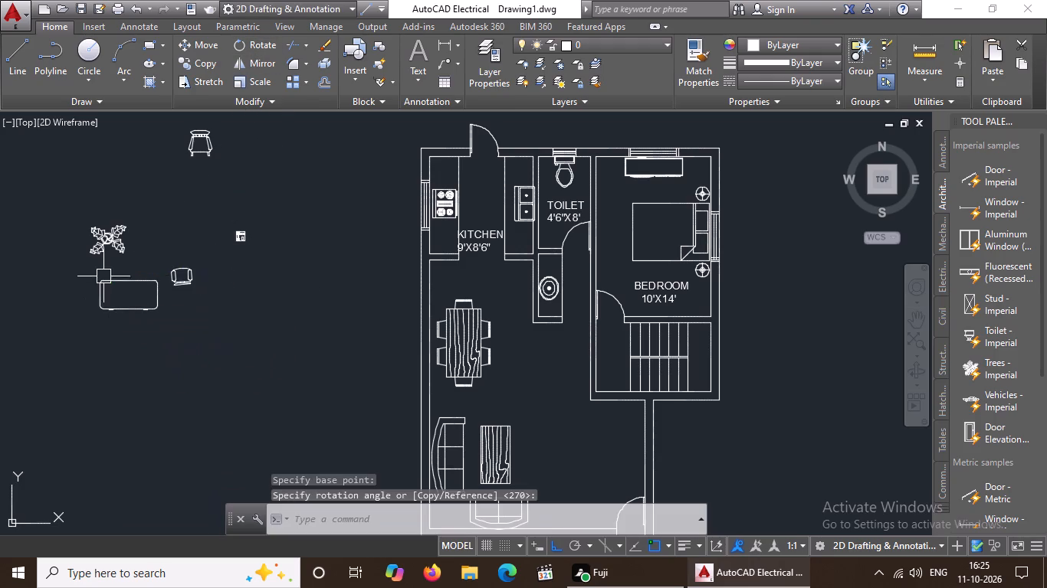
# Move the rotated armchair into the bedroom's lower-right corner, with Ortho off.
pyautogui.click(181, 279)
pyautogui.click(208, 42)
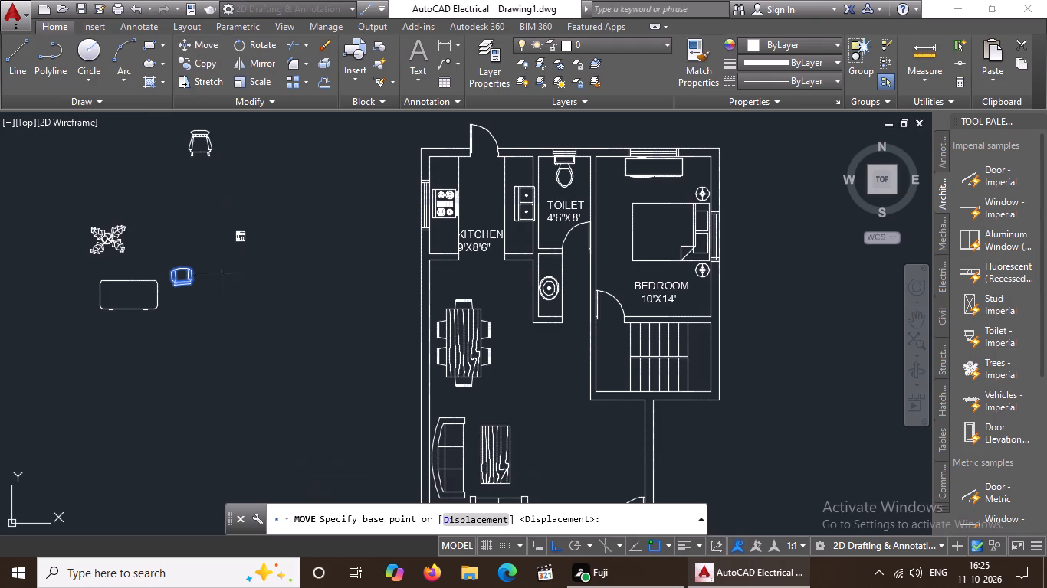
pyautogui.click(175, 275)
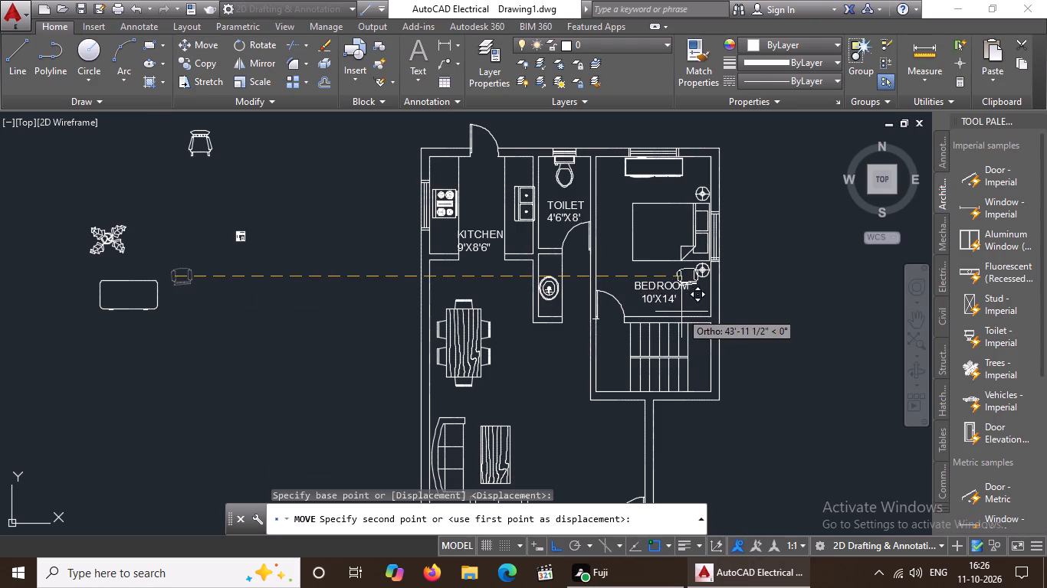
pyautogui.click(556, 545)
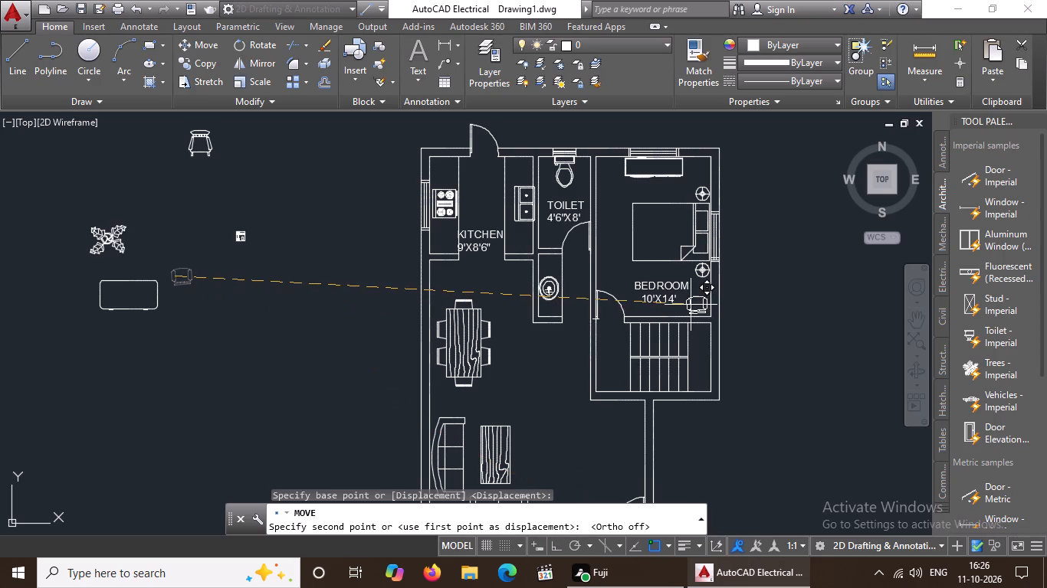
pyautogui.click(691, 304)
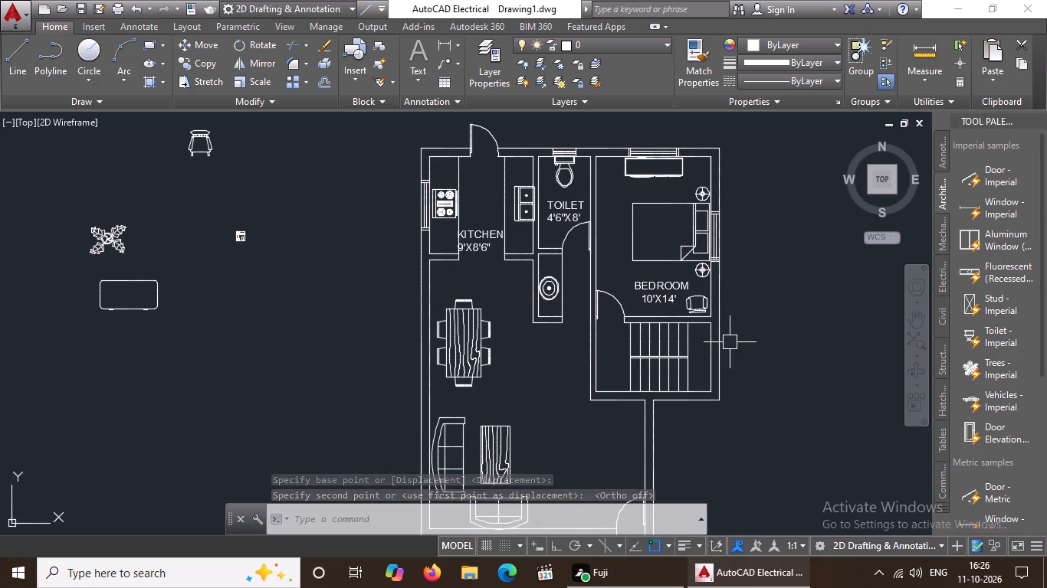
# Move the desk from outside the plan into the living area, below the staircase near the right wall.
pyautogui.scroll(-2, 730, 342)
pyautogui.scroll(1, 752, 405)
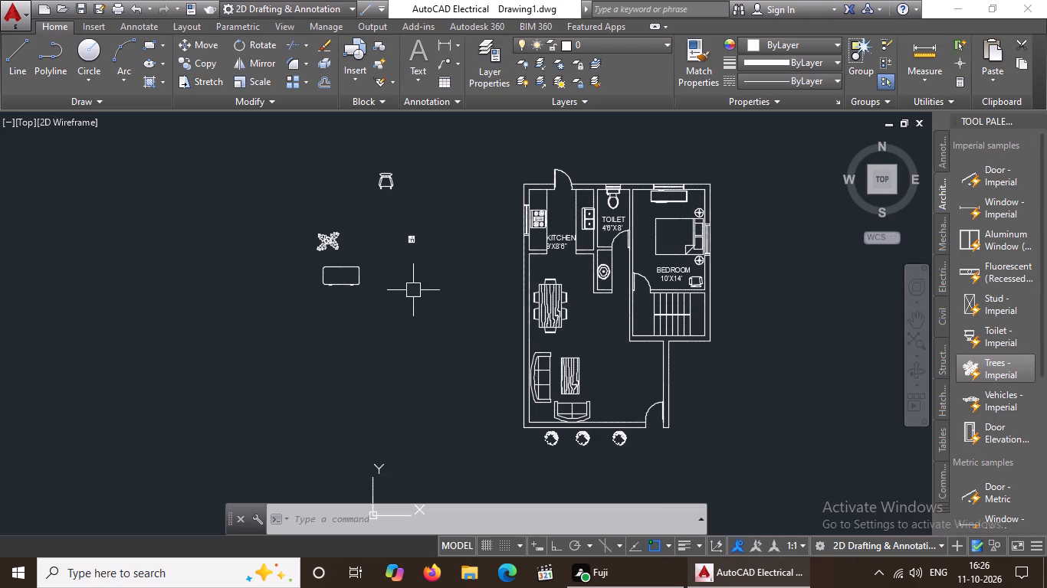
pyautogui.moveTo(294, 254); pyautogui.dragTo(359, 284)
pyautogui.click(422, 312)
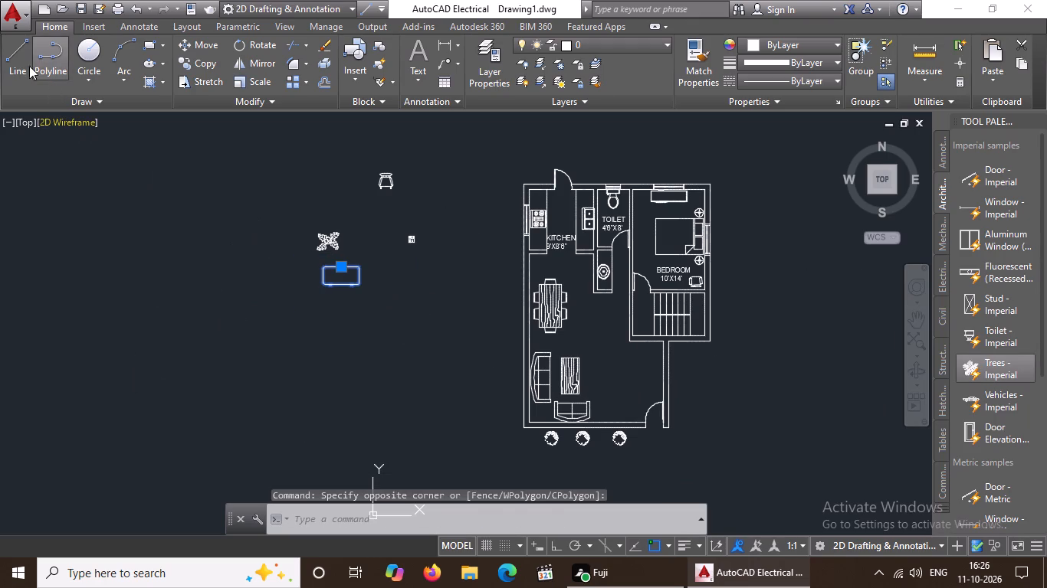
pyautogui.moveTo(206, 43); pyautogui.dragTo(209, 51)
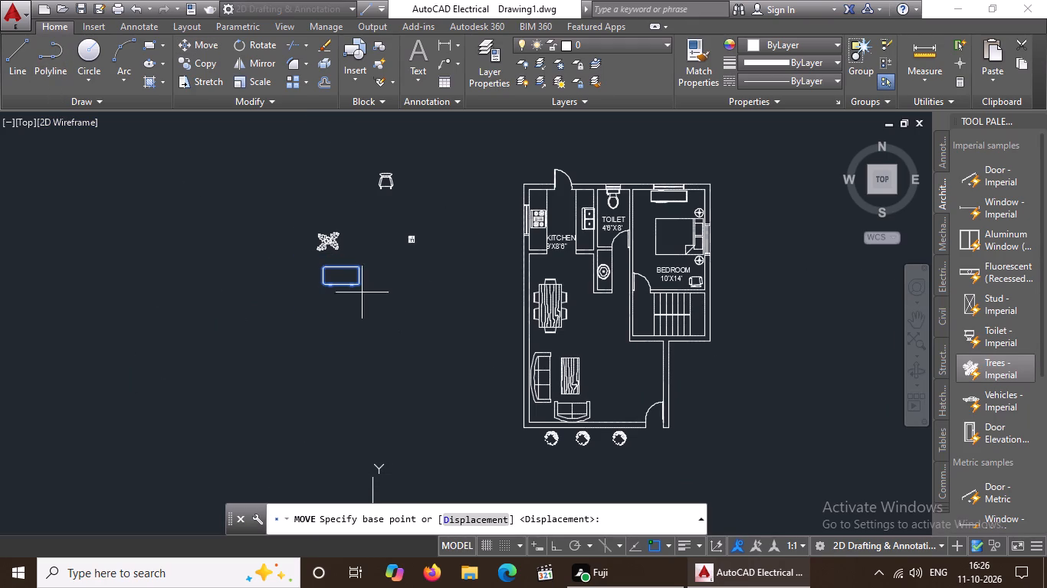
pyautogui.click(346, 285)
pyautogui.scroll(2, 650, 365)
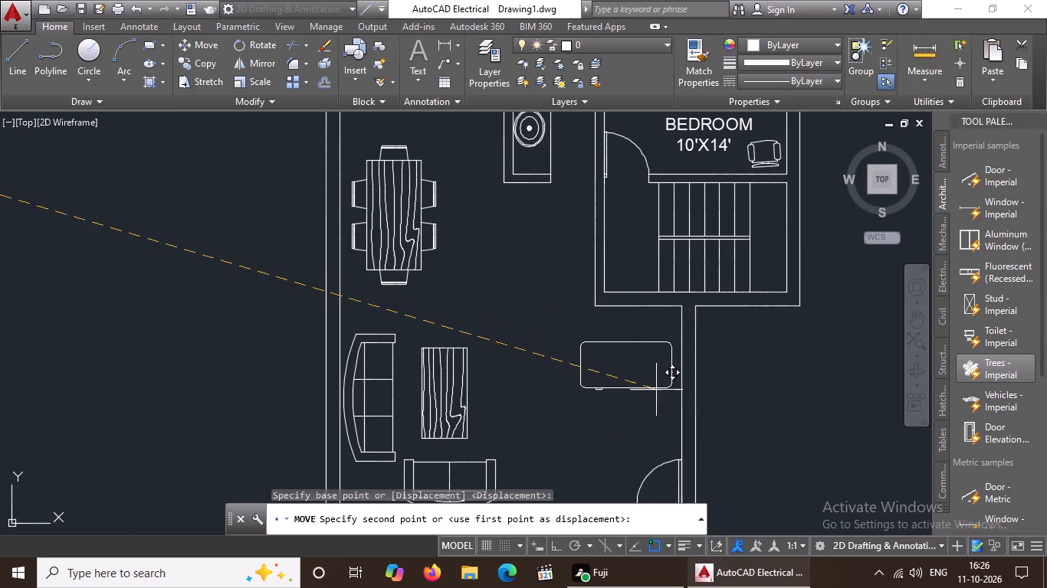
pyautogui.click(657, 390)
pyautogui.press('Escape')
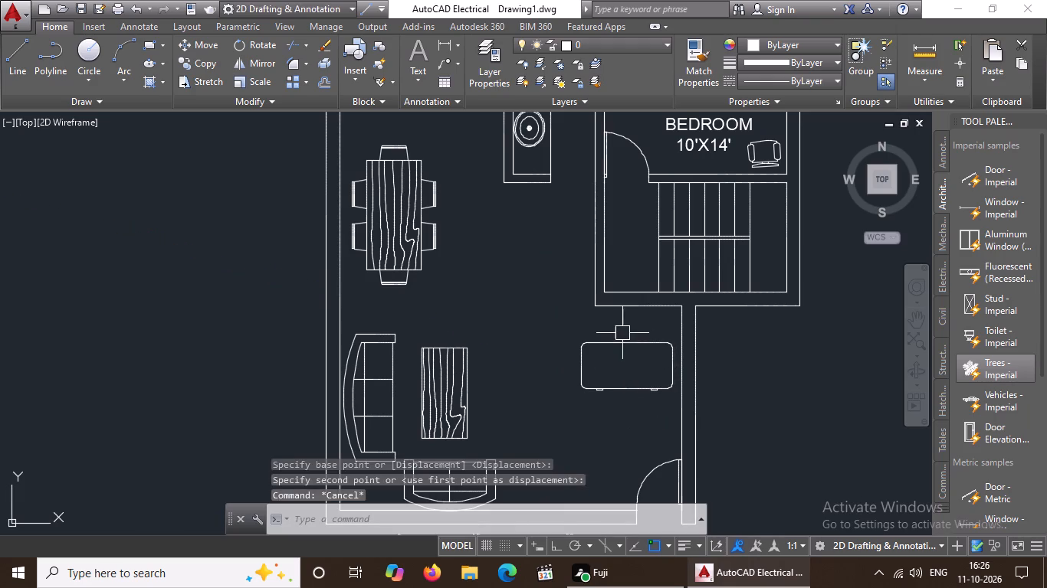
# Rotate the desk in the living area by 90° with Ortho on, so it stands parallel to the right wall.
pyautogui.click(621, 345)
pyautogui.click(238, 51)
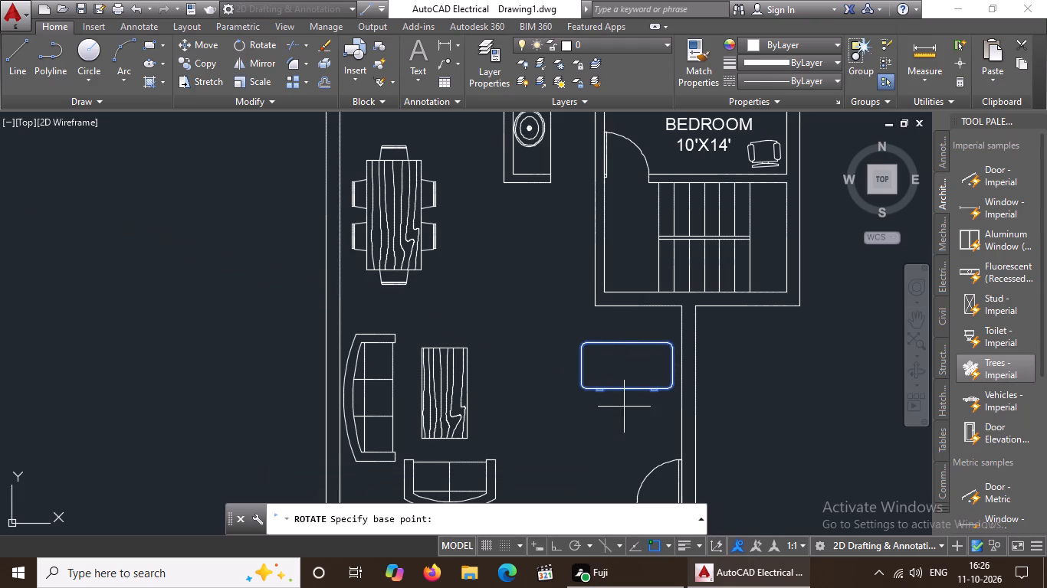
pyautogui.click(611, 392)
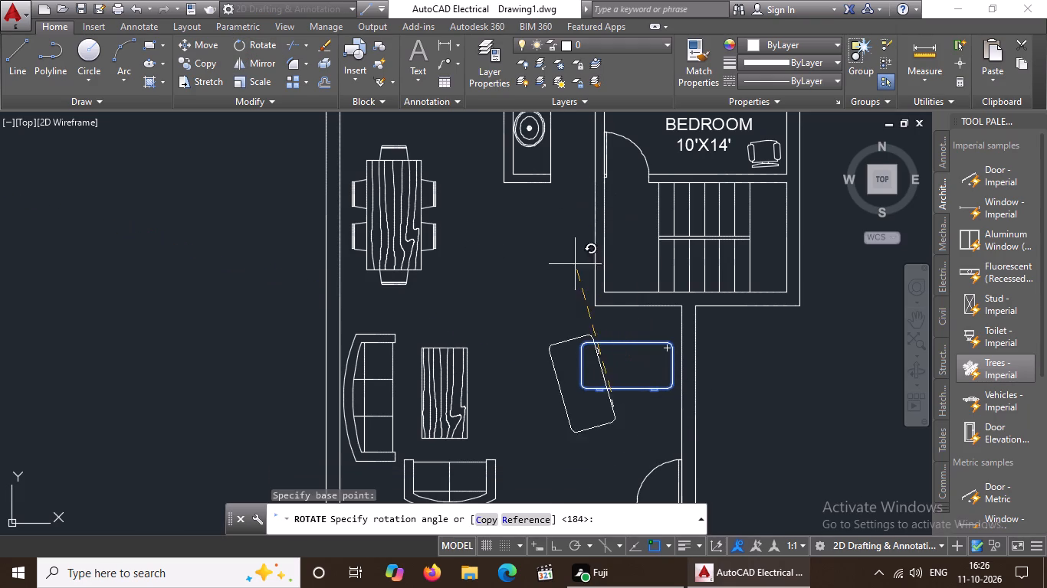
pyautogui.click(560, 537)
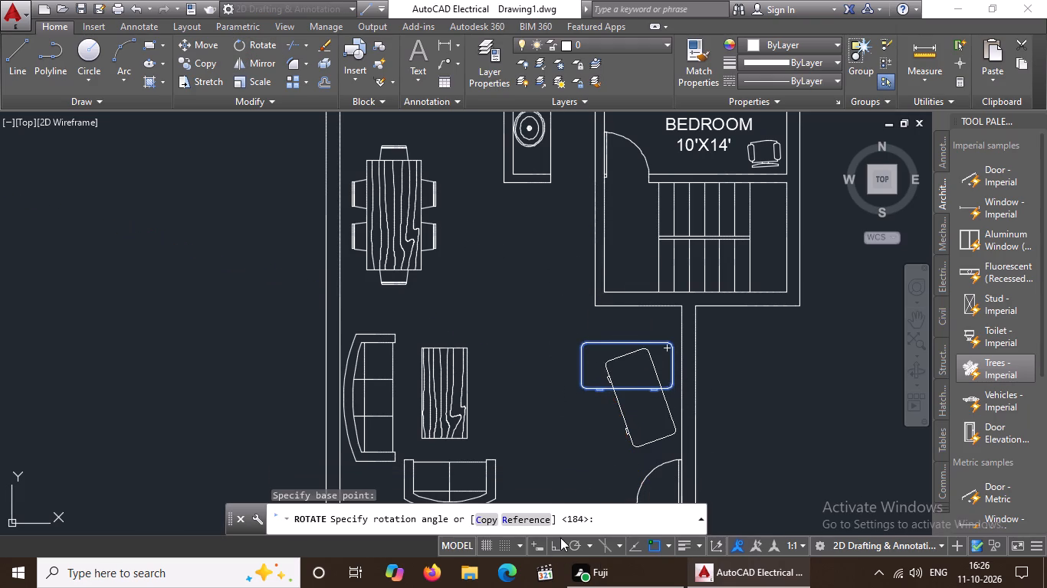
pyautogui.click(572, 266)
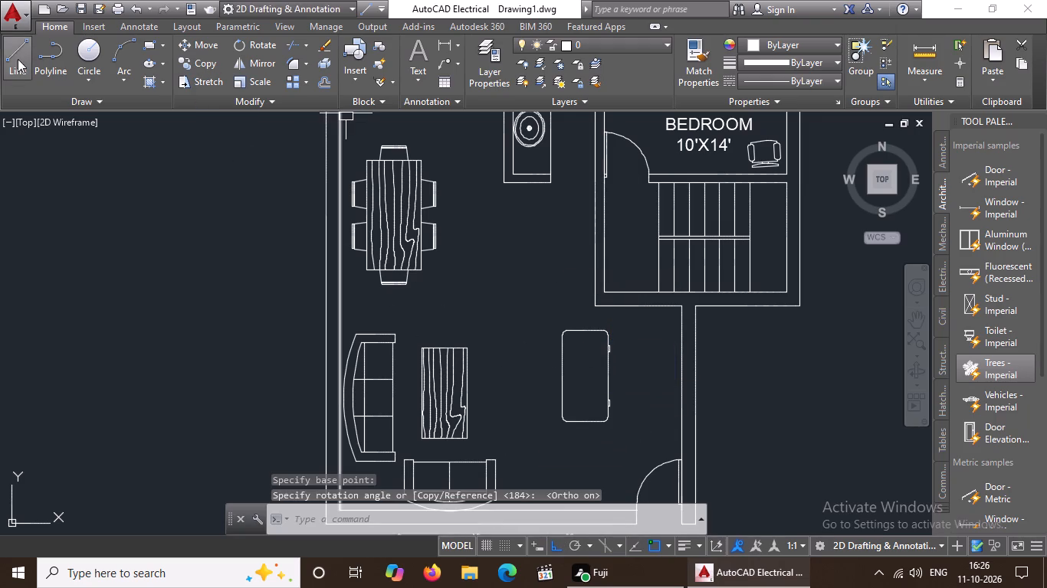
# Move the desk horizontally against the living area's right wall.
pyautogui.click(596, 413)
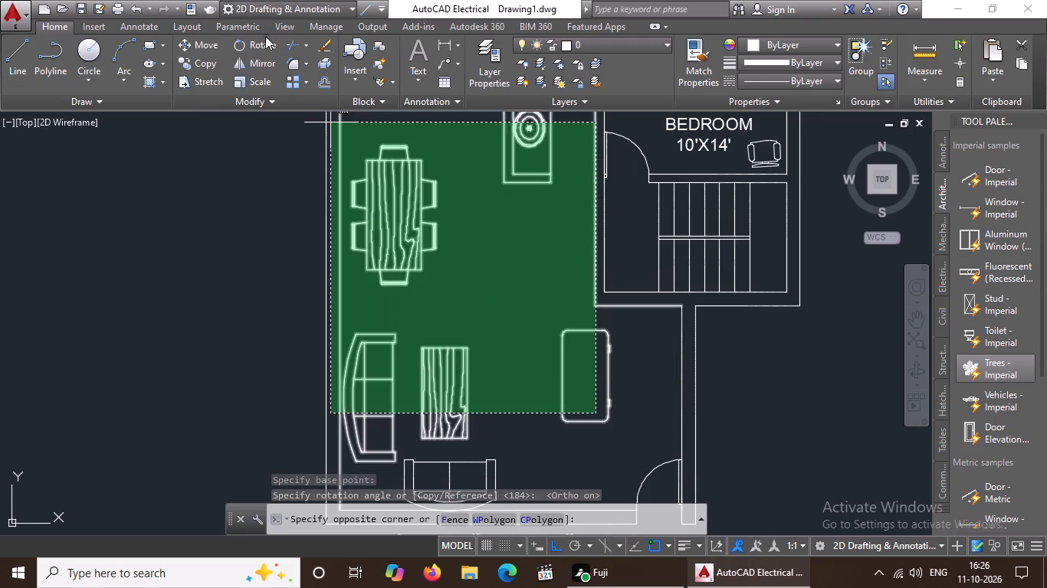
pyautogui.click(606, 354)
pyautogui.click(619, 350)
pyautogui.click(512, 371)
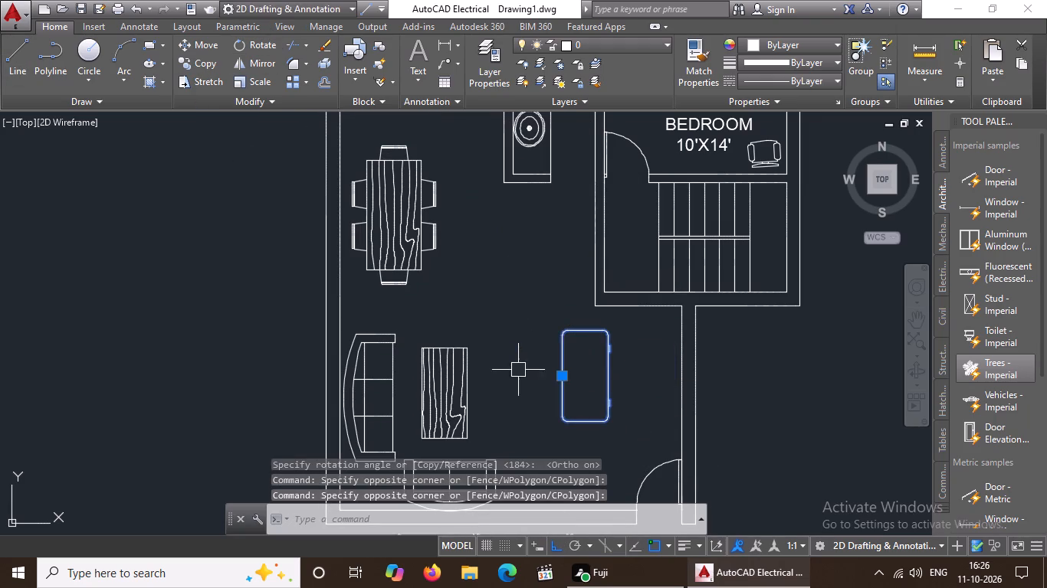
pyautogui.click(216, 45)
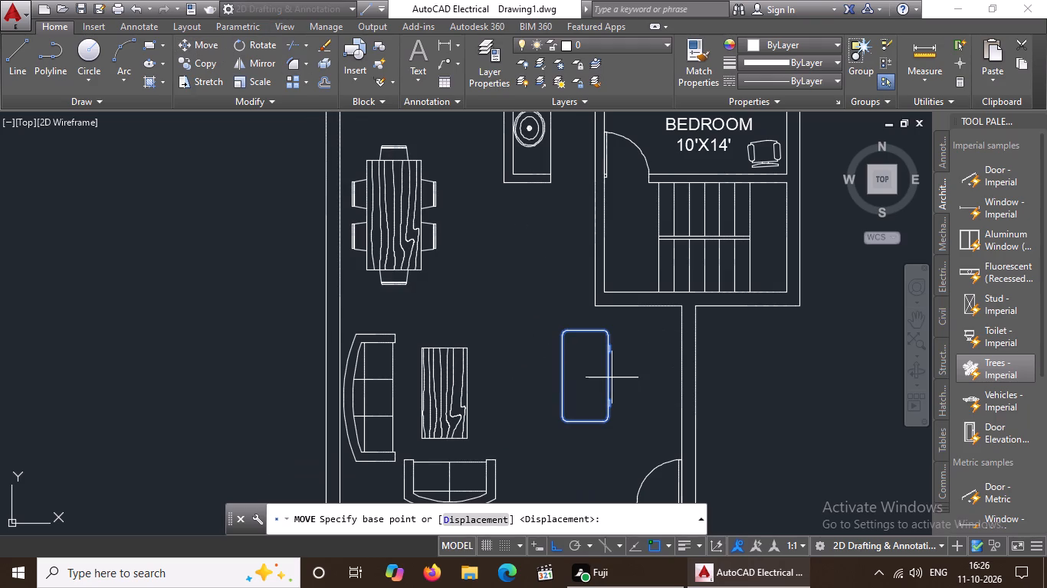
pyautogui.click(606, 379)
pyautogui.scroll(1, 678, 395)
pyautogui.click(678, 395)
# Move the desk vertically up along the right wall, toward the corner below the staircase.
pyautogui.scroll(-2, 691, 389)
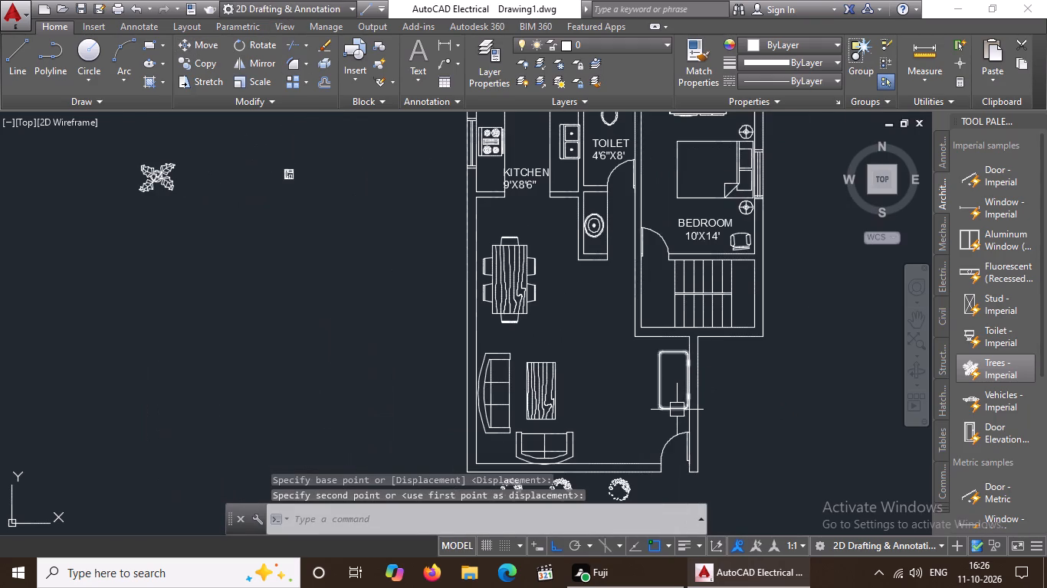
pyautogui.click(677, 410)
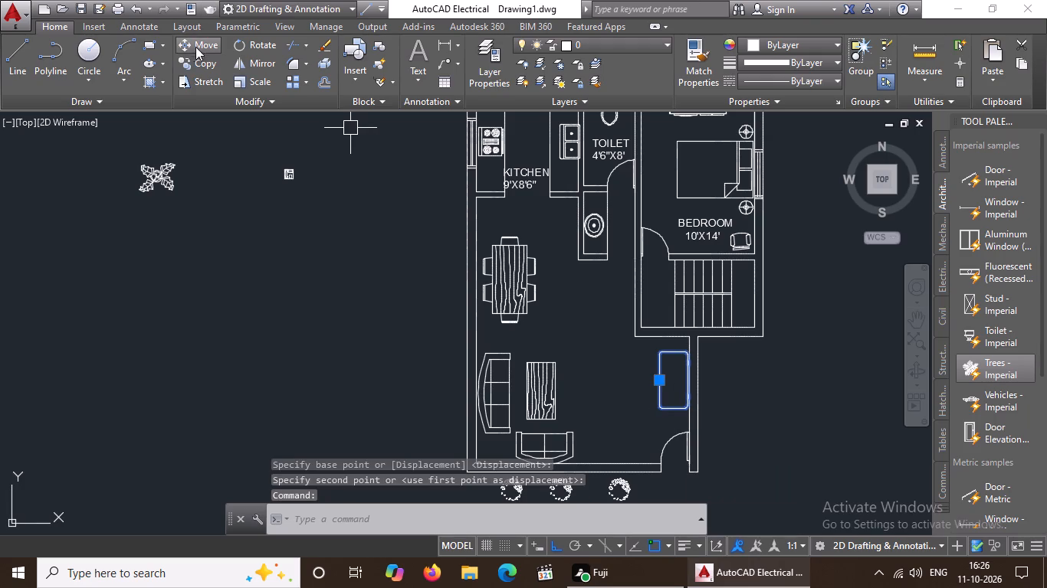
pyautogui.click(200, 42)
pyautogui.click(674, 406)
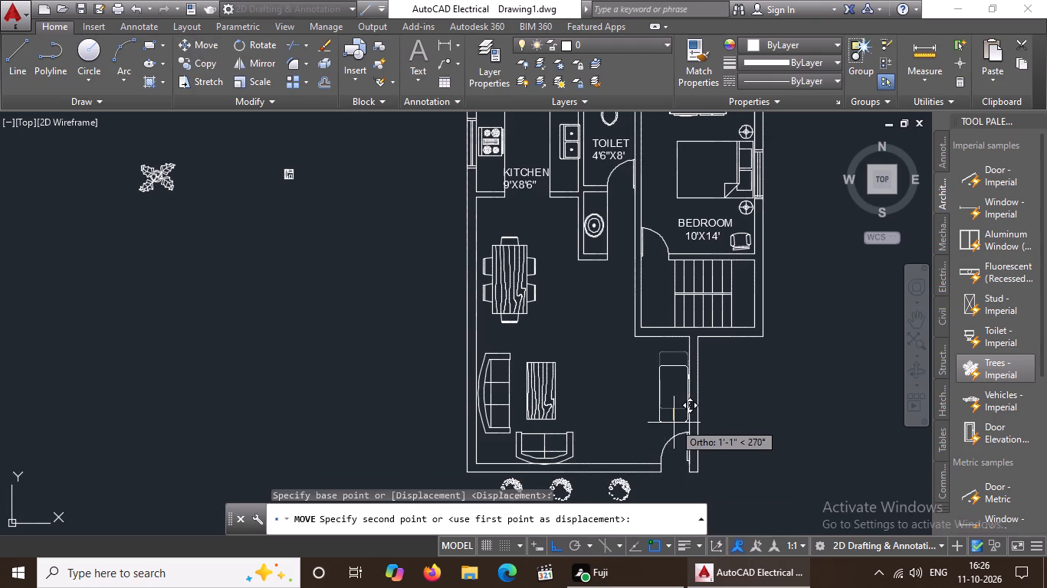
pyautogui.click(671, 397)
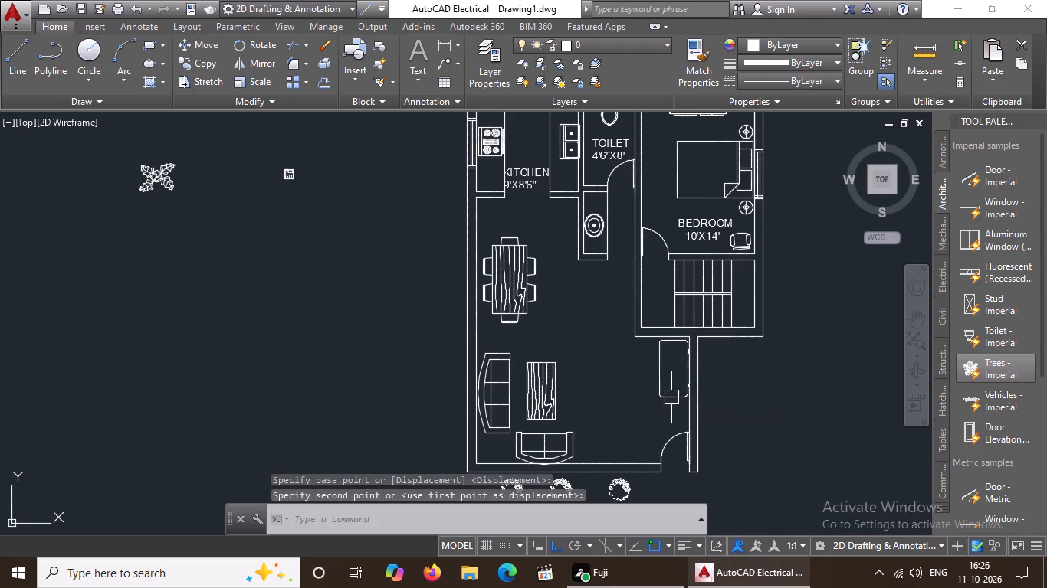
pyautogui.scroll(-2, 814, 446)
pyautogui.press('Escape')
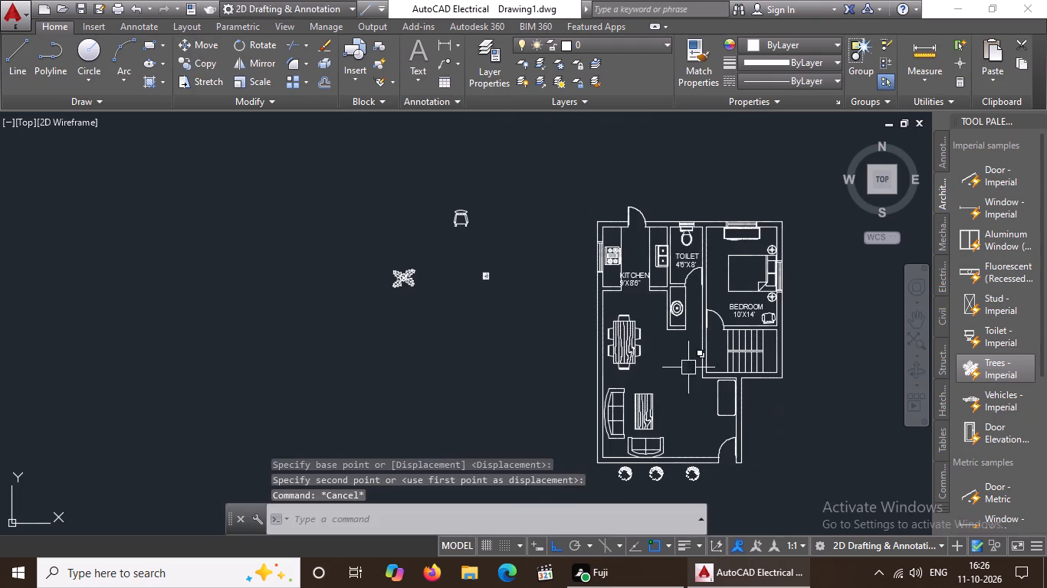
# Rotate the remaining desk chair outside the plan by 90°, using Ortho.
pyautogui.moveTo(424, 179); pyautogui.dragTo(457, 225)
pyautogui.click(514, 241)
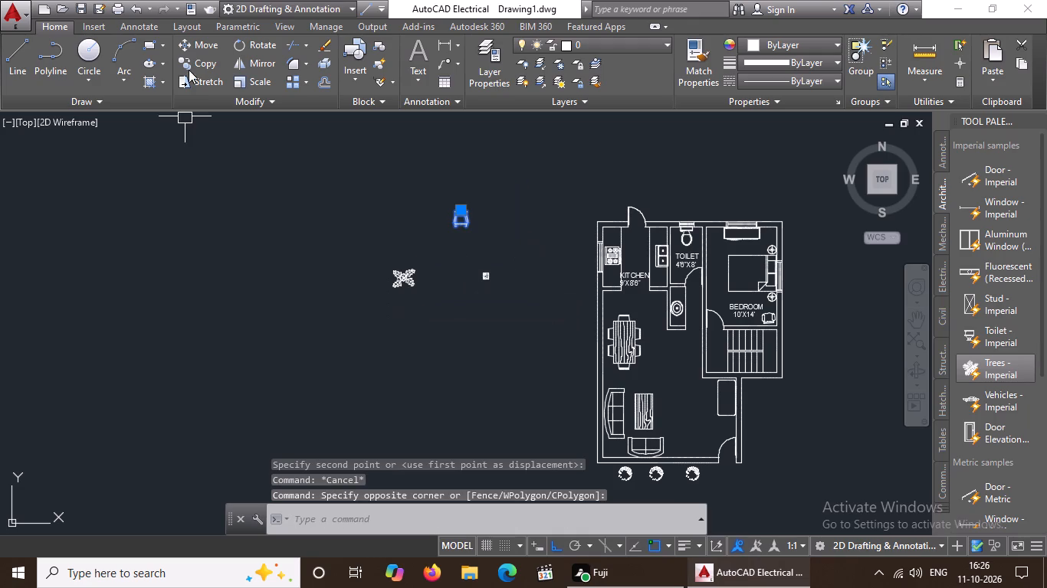
pyautogui.click(257, 38)
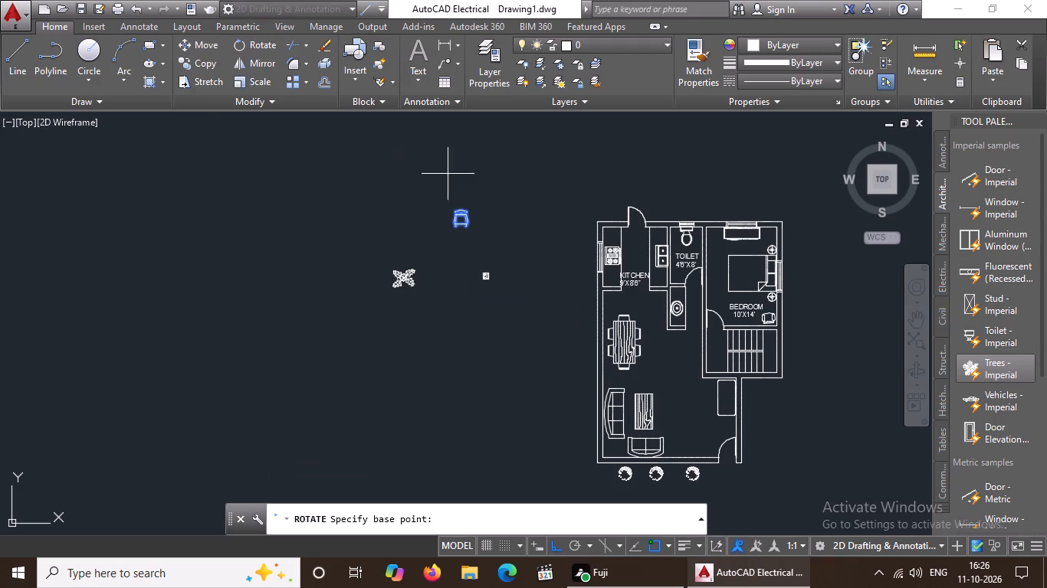
pyautogui.click(455, 219)
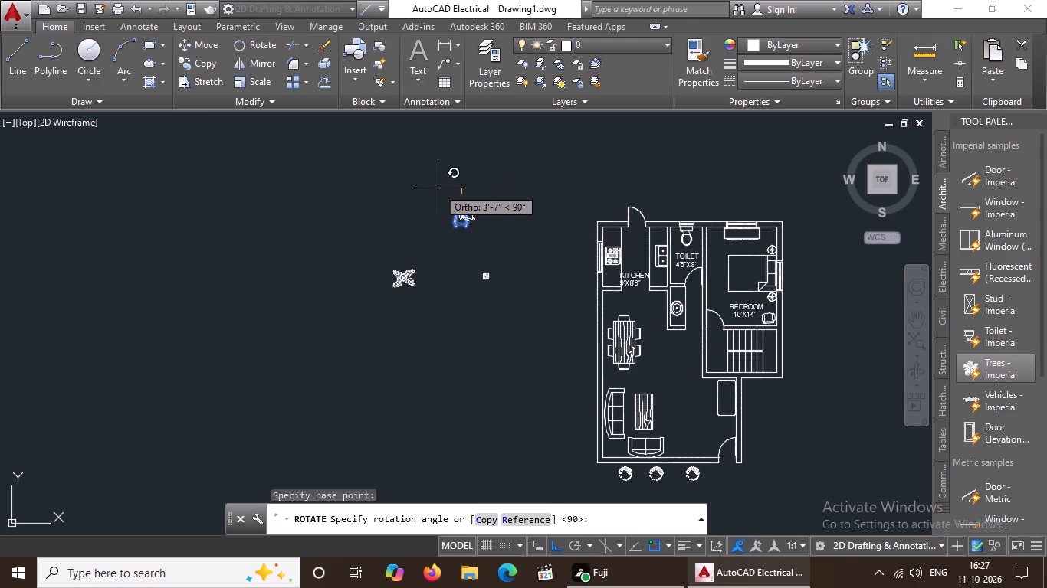
pyautogui.click(438, 188)
# Move the rotated desk chair to the room side of the living area desk, facing it, with Ortho off.
pyautogui.moveTo(419, 191); pyautogui.dragTo(438, 203)
pyautogui.click(558, 245)
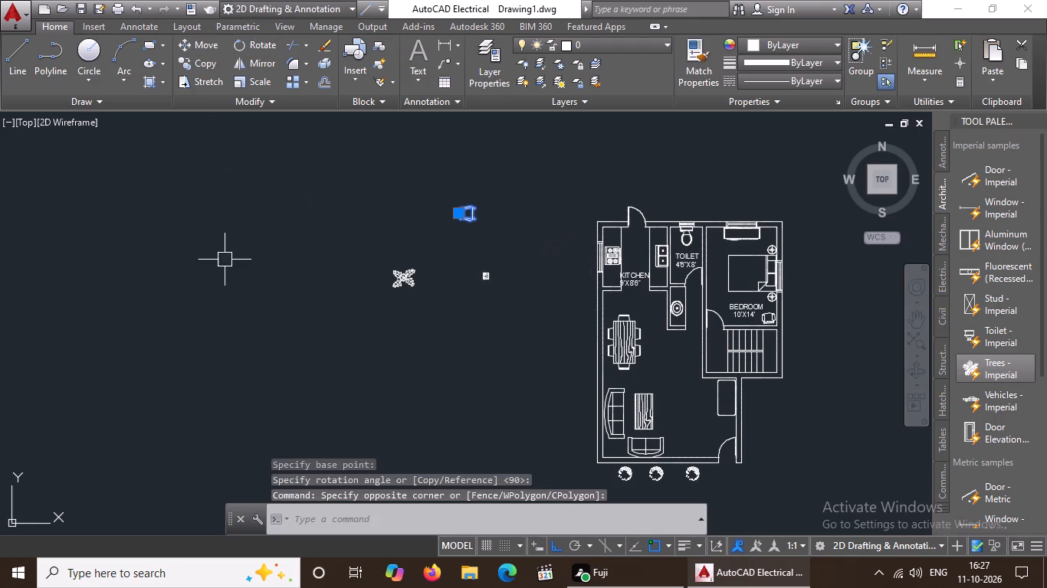
pyautogui.click(196, 46)
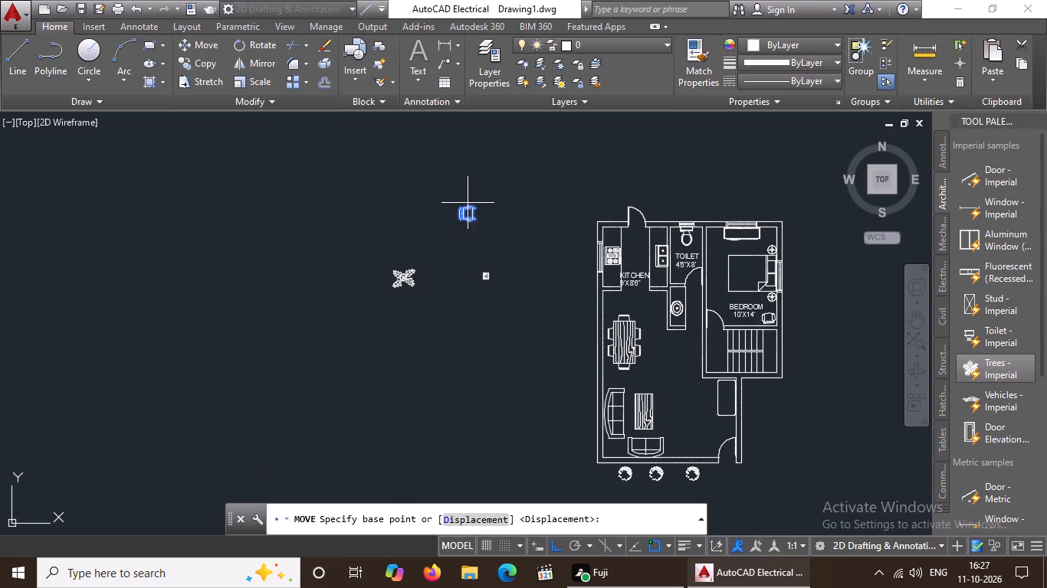
pyautogui.scroll(2, 466, 204)
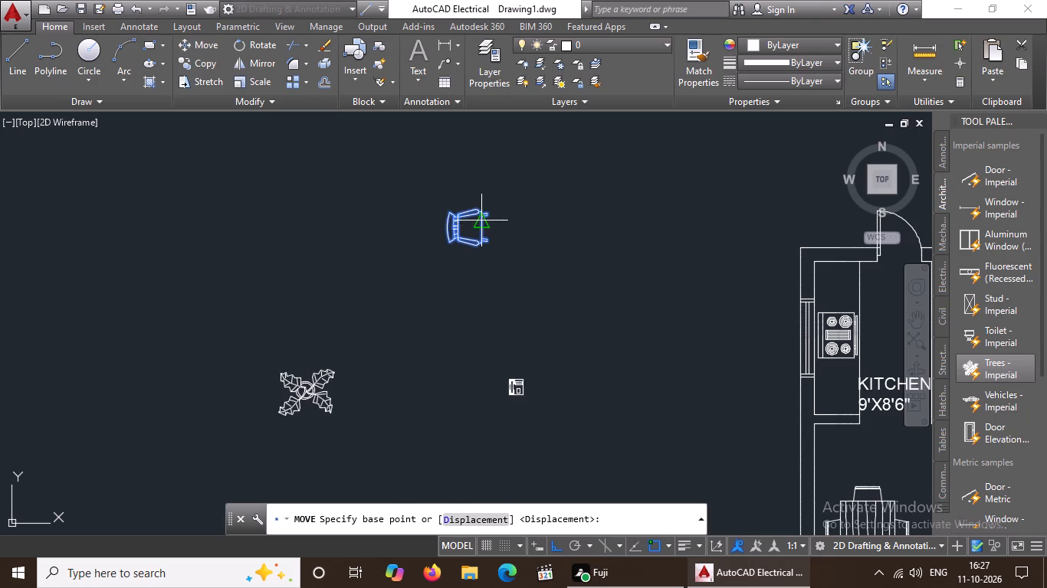
pyautogui.click(481, 220)
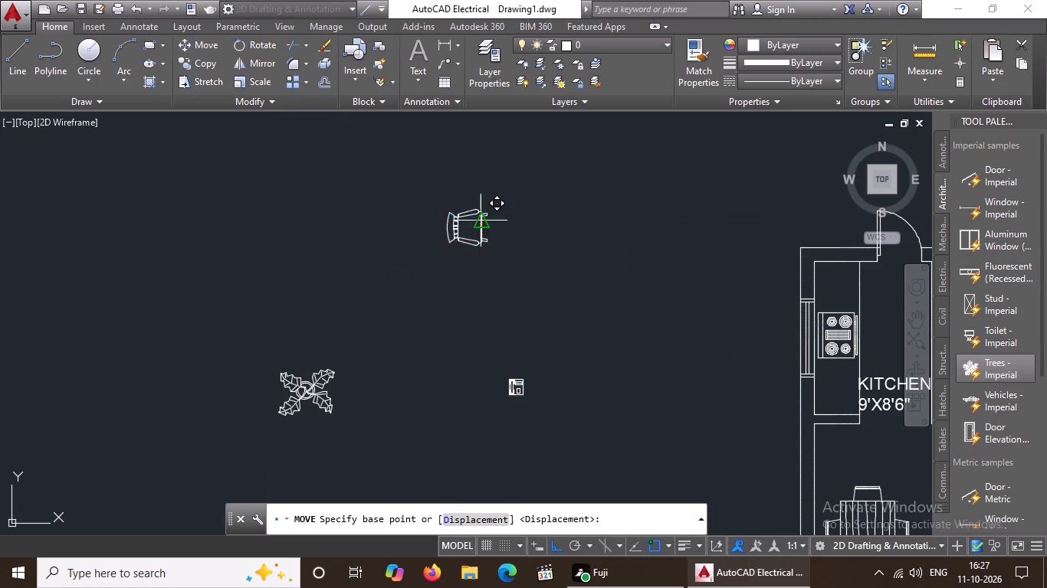
pyautogui.scroll(-3, 538, 249)
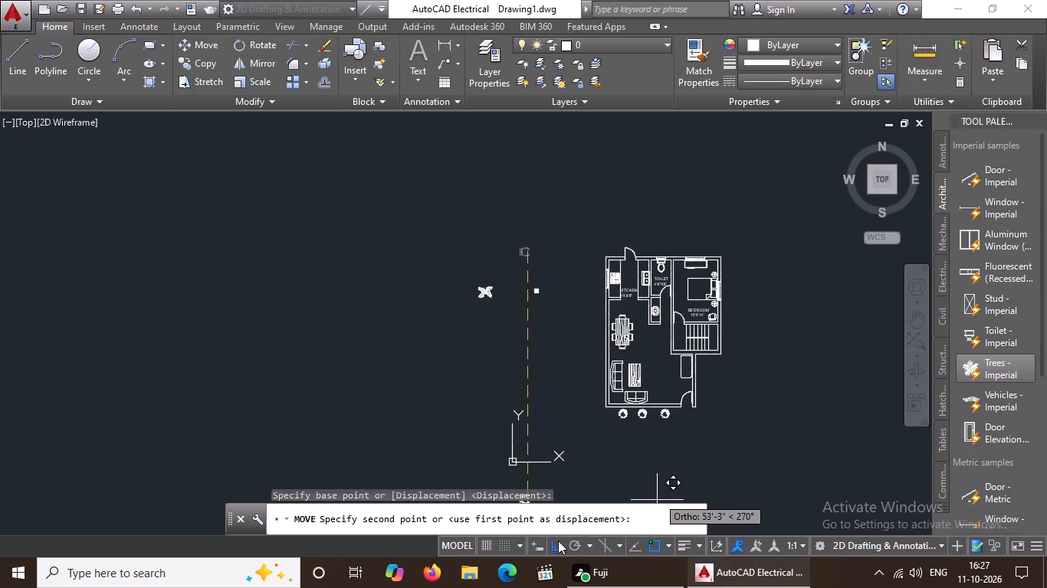
pyautogui.click(558, 541)
pyautogui.scroll(2, 663, 434)
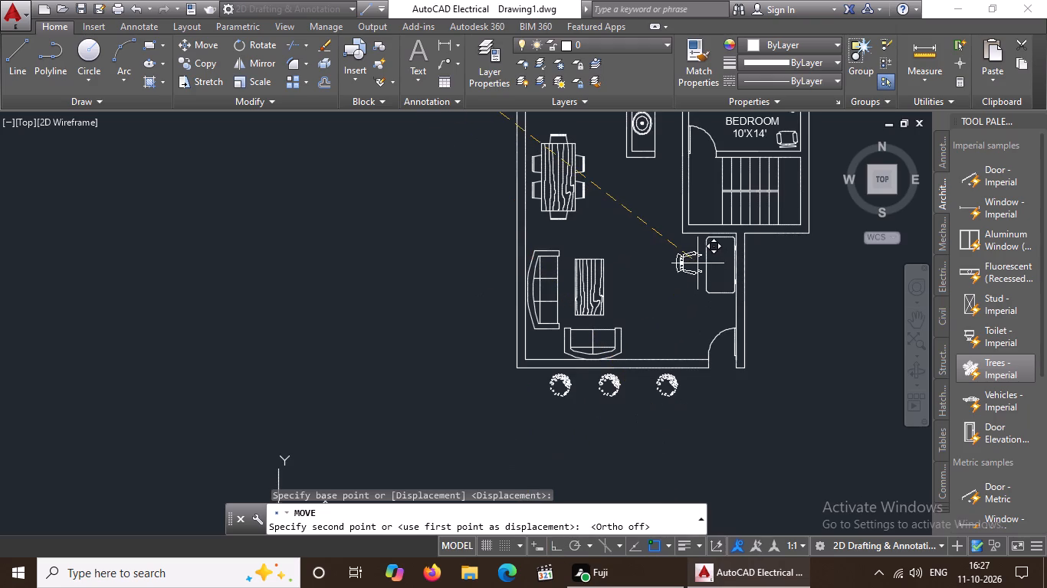
pyautogui.click(697, 262)
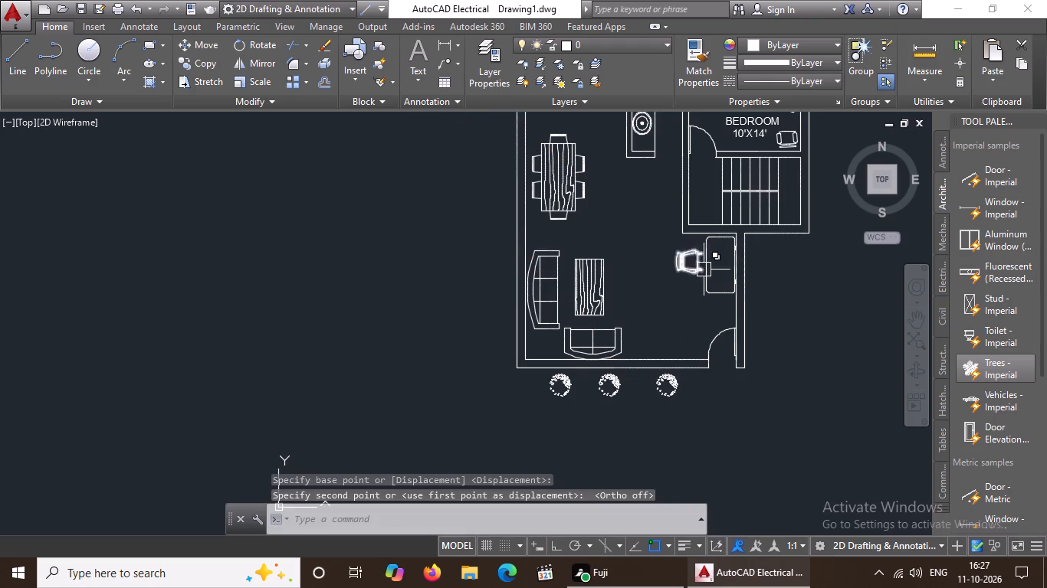
pyautogui.scroll(-1, 730, 286)
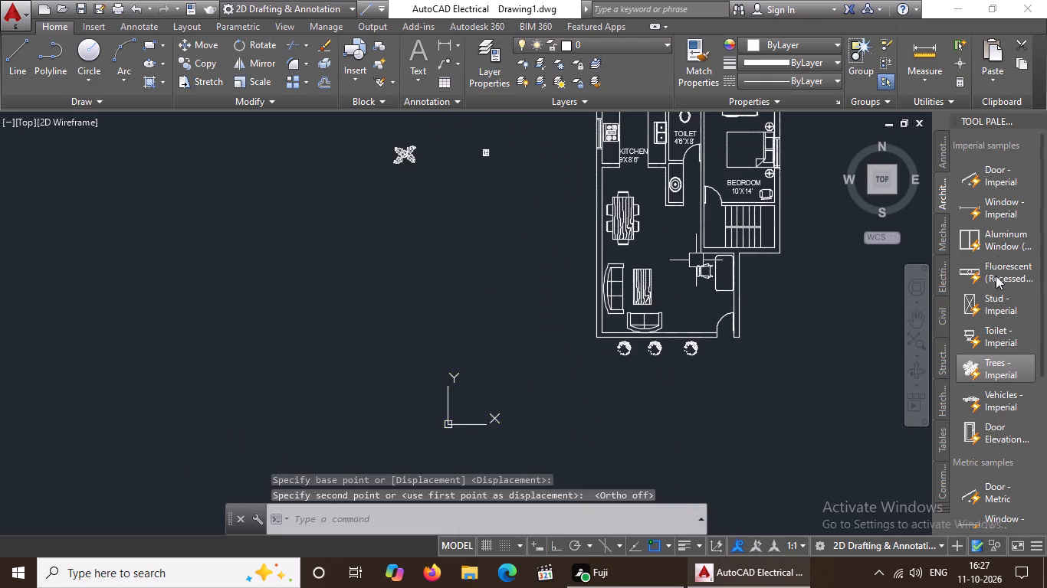
# Move the small square block outside the plan into the dining area's upper-left wall corner, just below the kitchen.
pyautogui.scroll(-1, 773, 341)
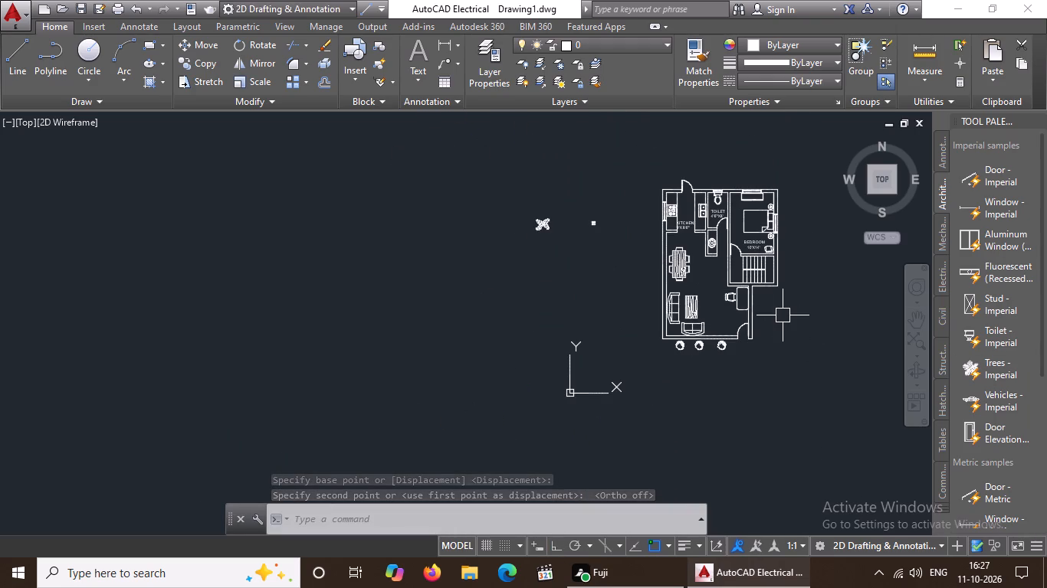
pyautogui.scroll(1, 619, 239)
pyautogui.click(552, 194)
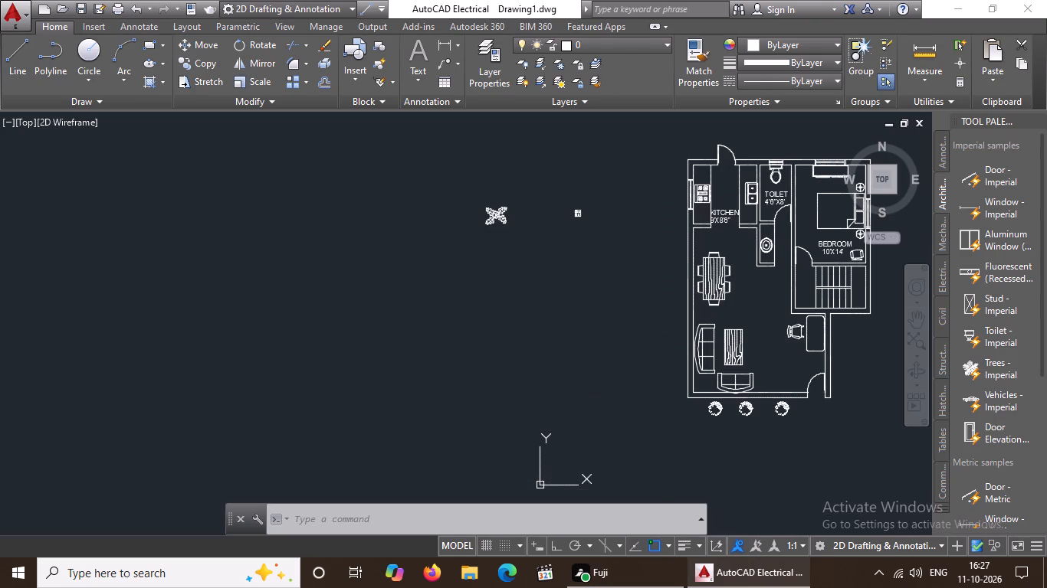
pyautogui.click(612, 236)
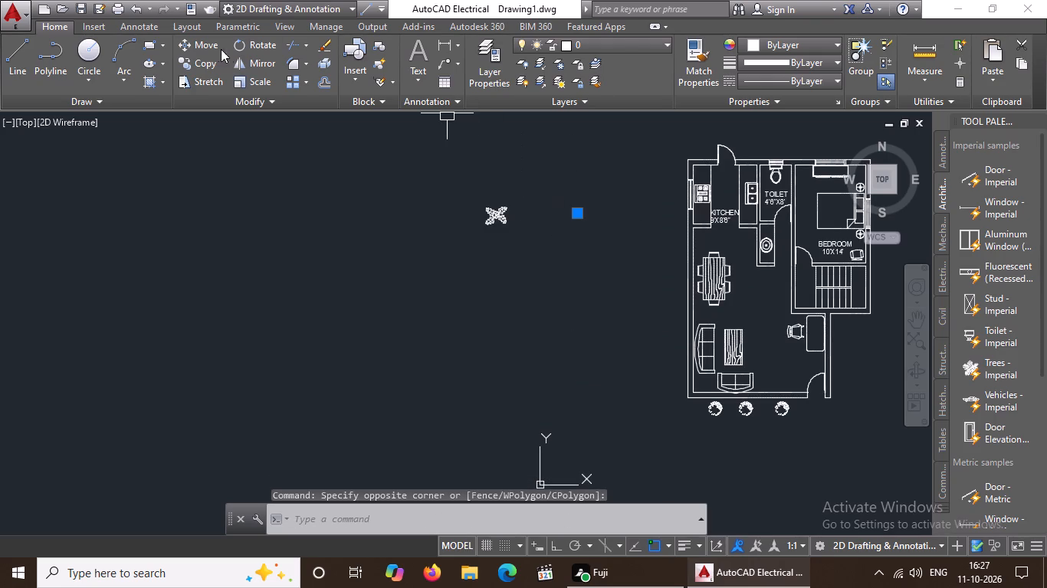
pyautogui.moveTo(211, 41); pyautogui.dragTo(232, 73)
pyautogui.scroll(3, 594, 238)
pyautogui.click(527, 126)
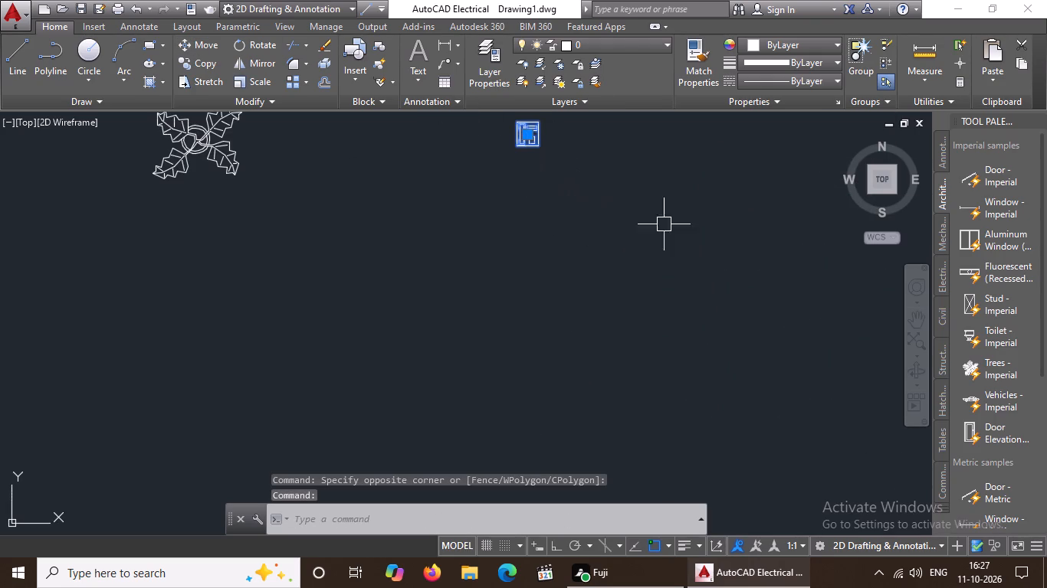
pyautogui.click(528, 138)
pyautogui.scroll(-3, 571, 225)
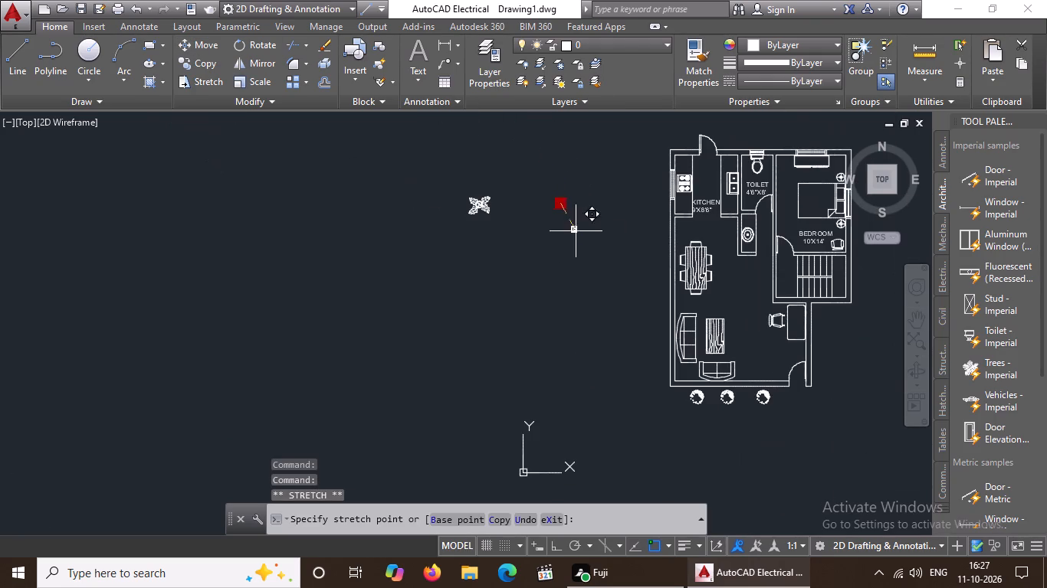
pyautogui.scroll(2, 704, 255)
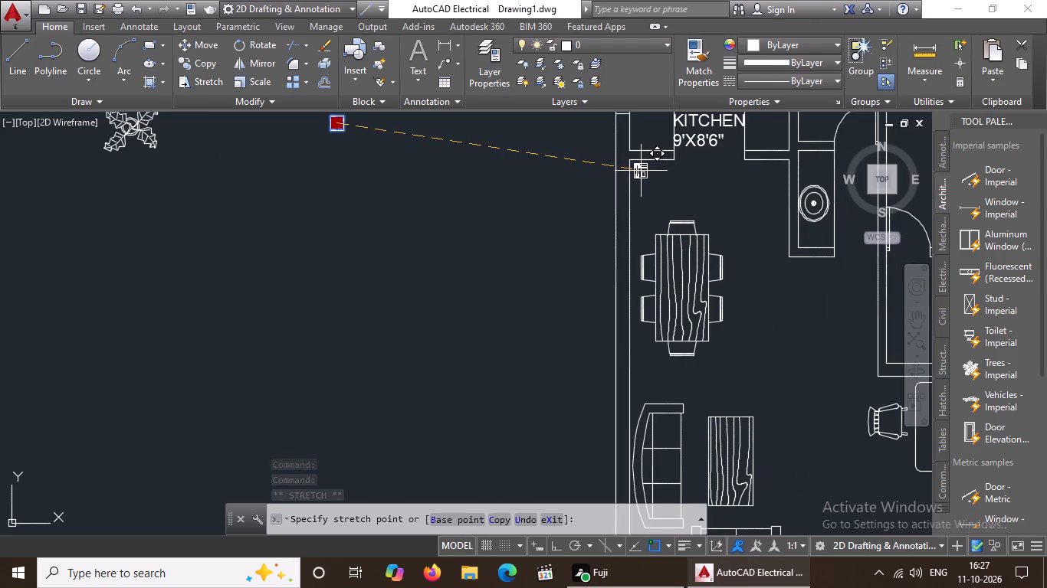
pyautogui.click(641, 171)
pyautogui.scroll(-3, 694, 194)
pyautogui.press('Escape')
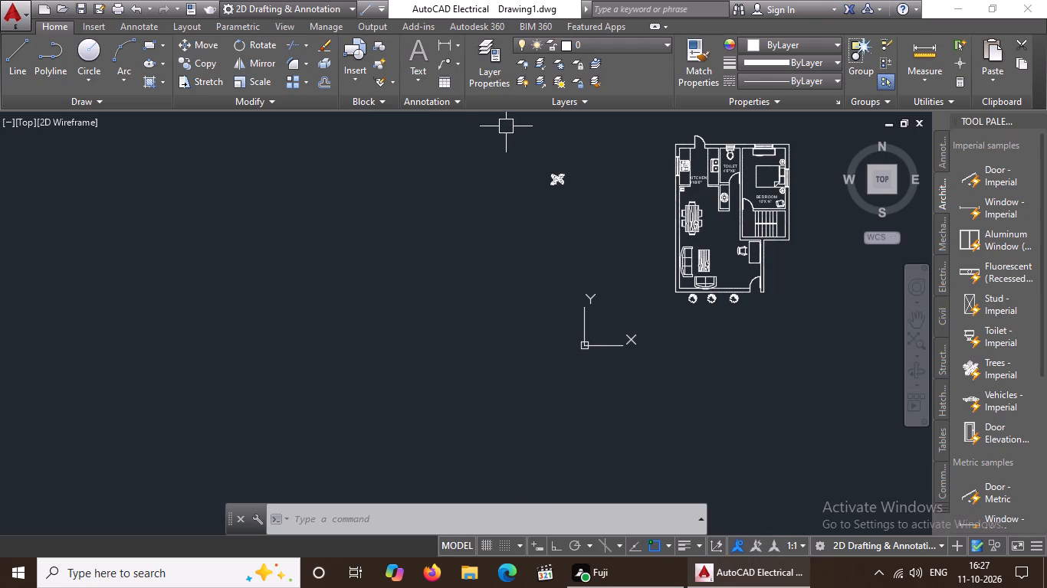
# Move the large leafy plant to just outside the house's lower-left corner.
pyautogui.click(530, 152)
pyautogui.click(613, 212)
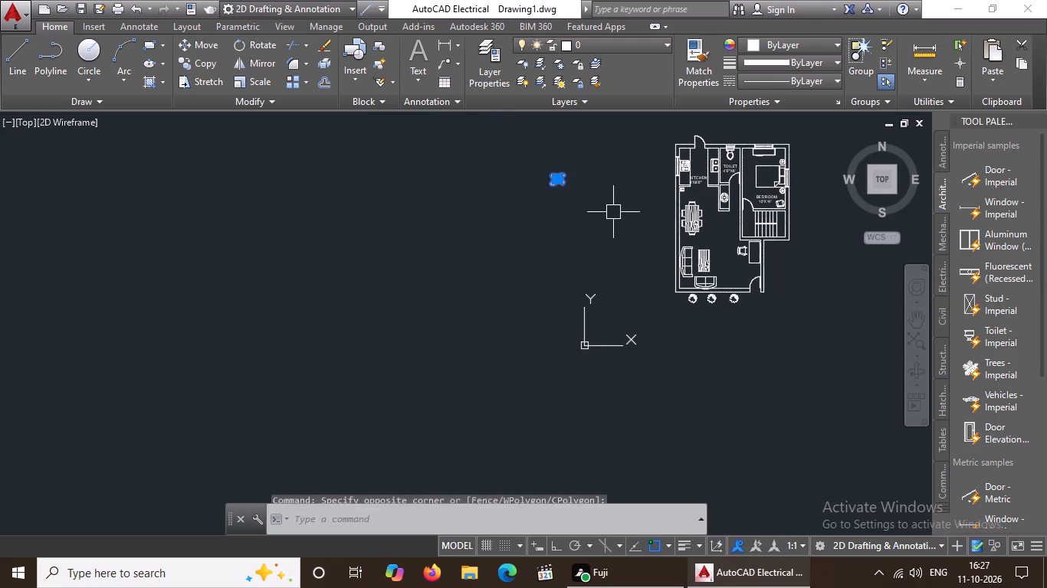
pyautogui.click(559, 179)
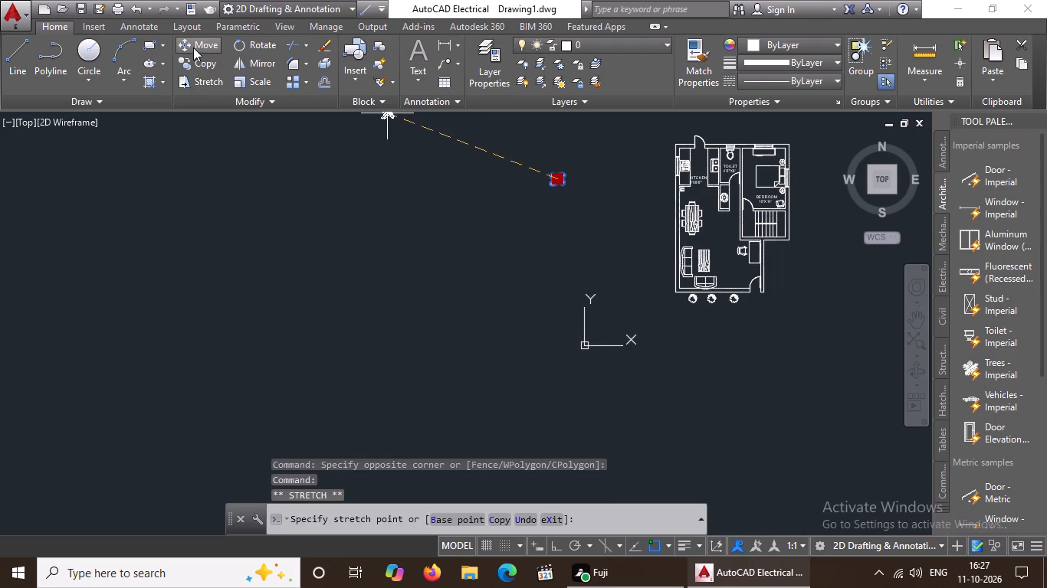
pyautogui.moveTo(197, 45); pyautogui.dragTo(205, 48)
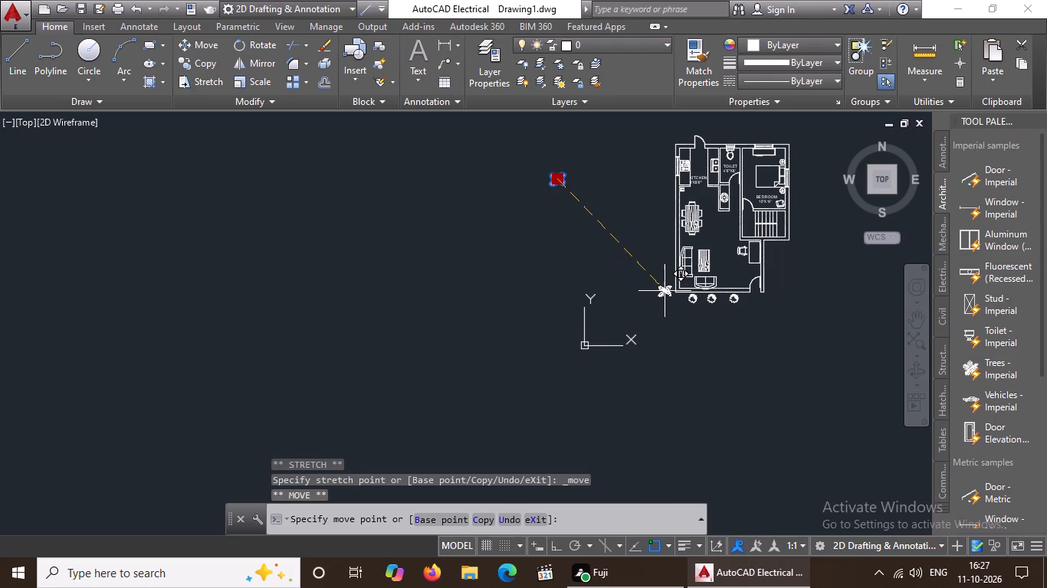
pyautogui.click(665, 289)
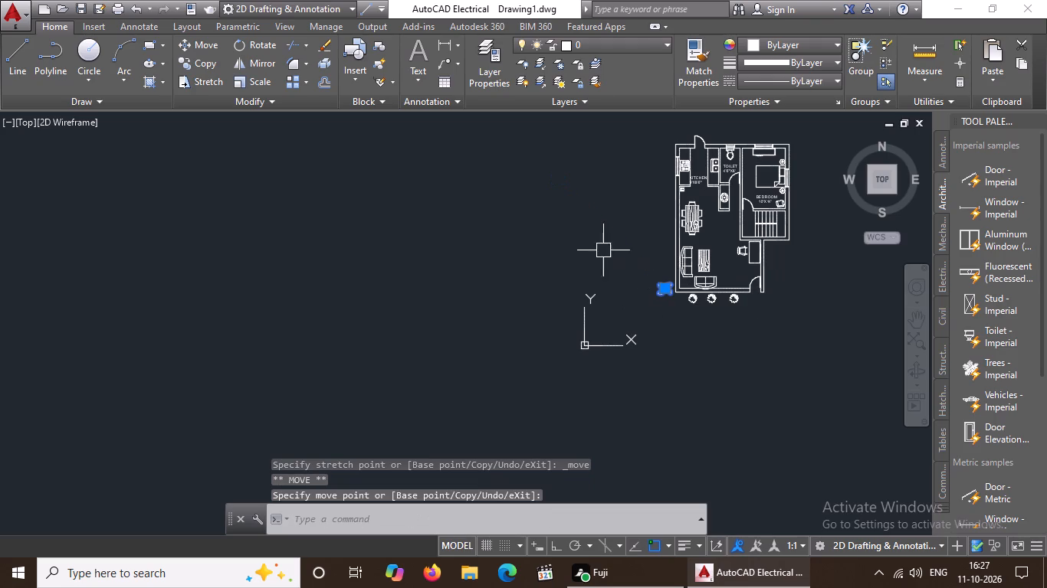
# Copy the large leafy plant to just outside the lower-right wall, beside the entrance door.
pyautogui.click(668, 284)
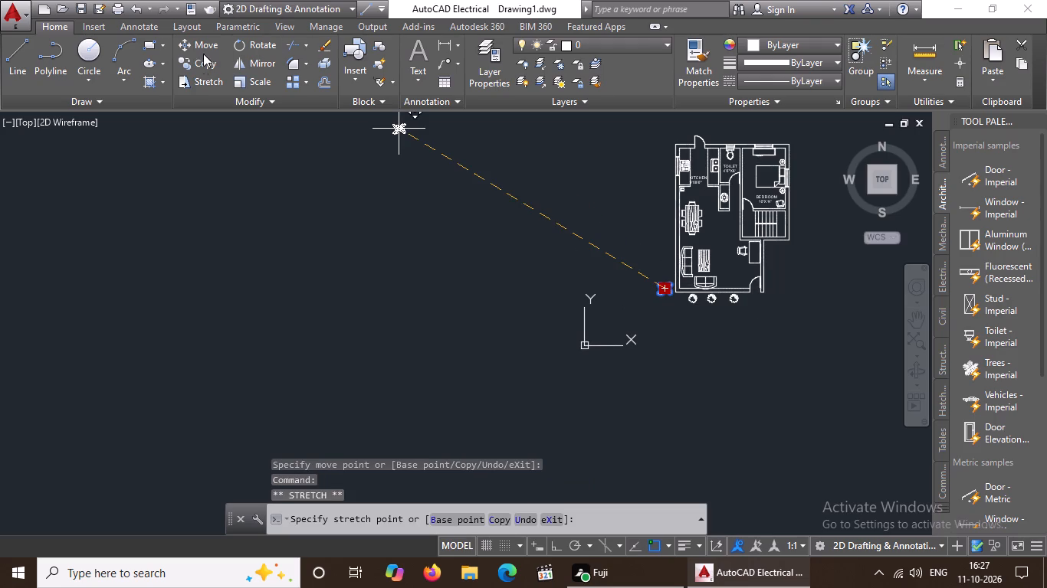
pyautogui.click(204, 61)
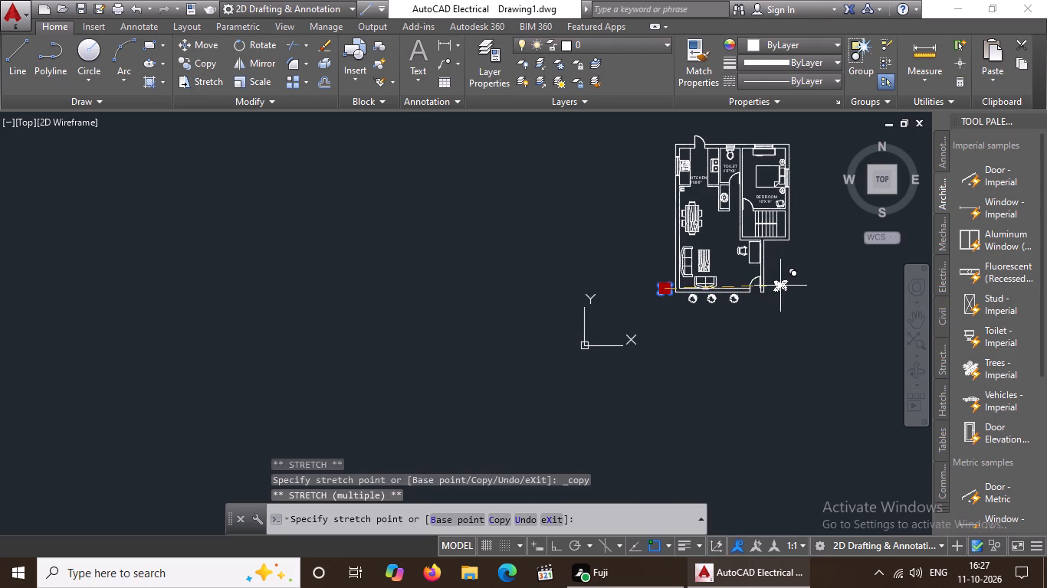
pyautogui.scroll(2, 780, 285)
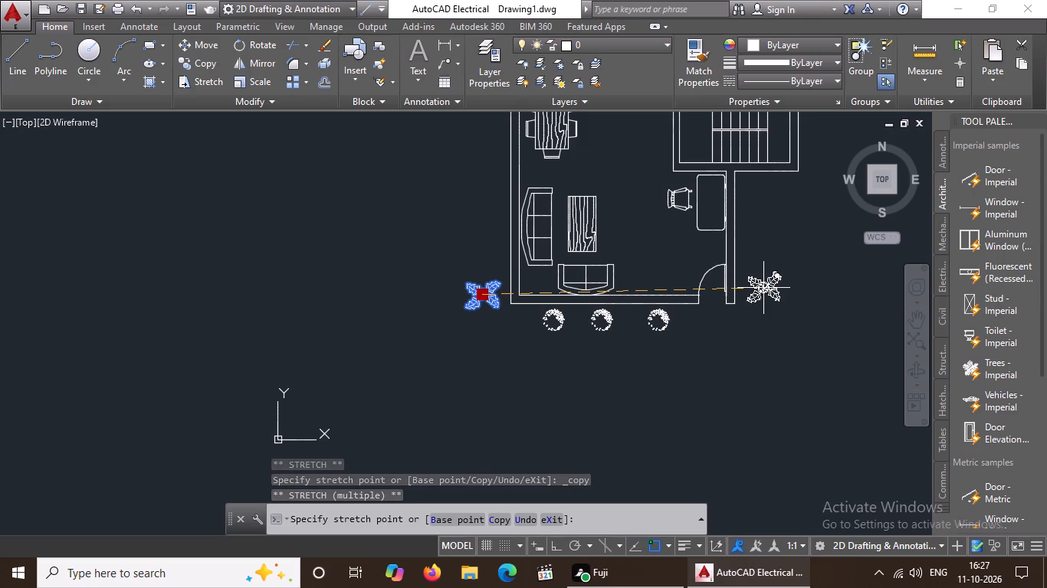
pyautogui.click(764, 287)
pyautogui.scroll(-1, 849, 322)
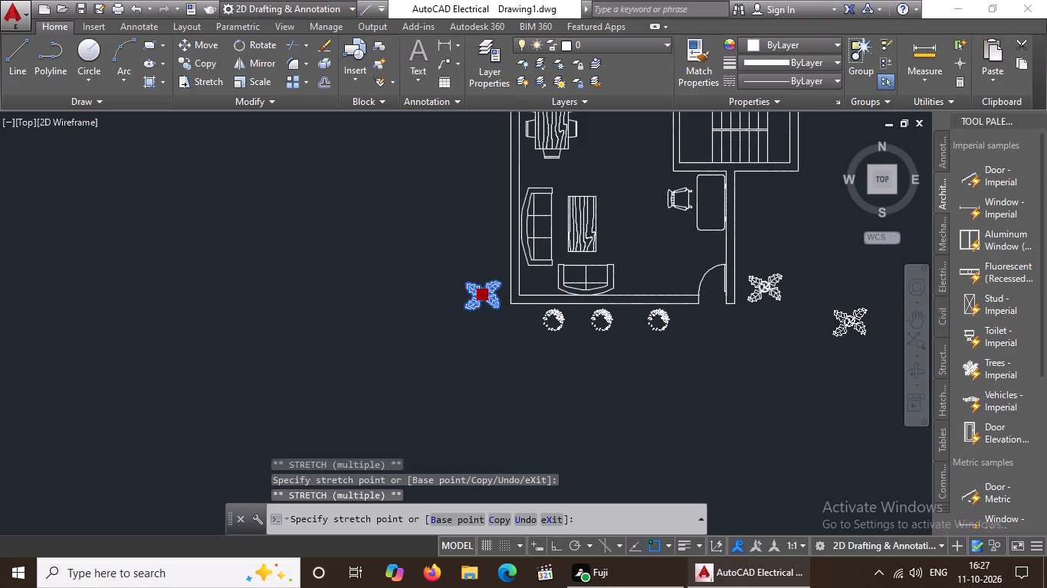
pyautogui.press('Escape')
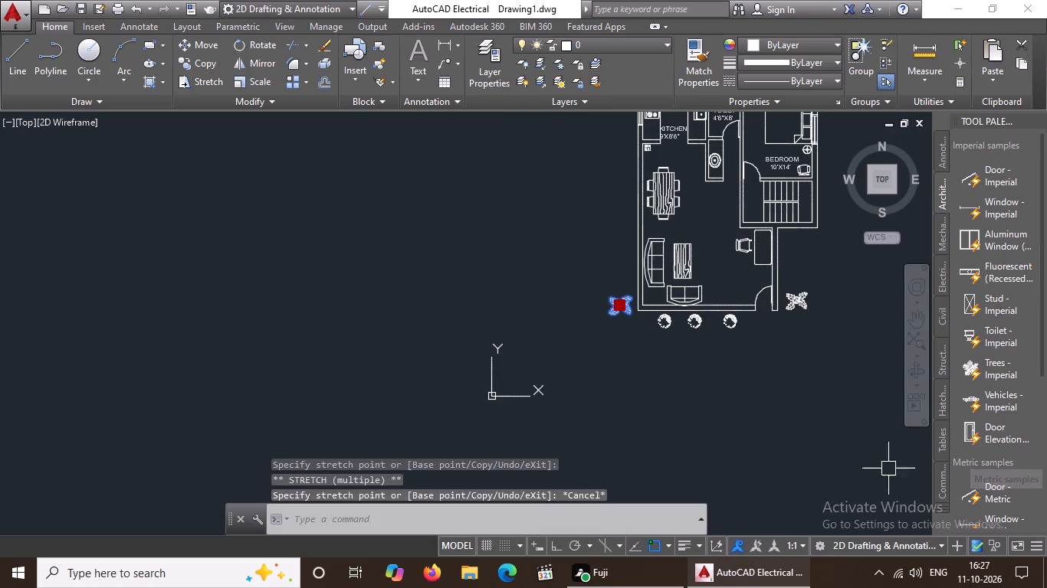
pyautogui.press('Escape')
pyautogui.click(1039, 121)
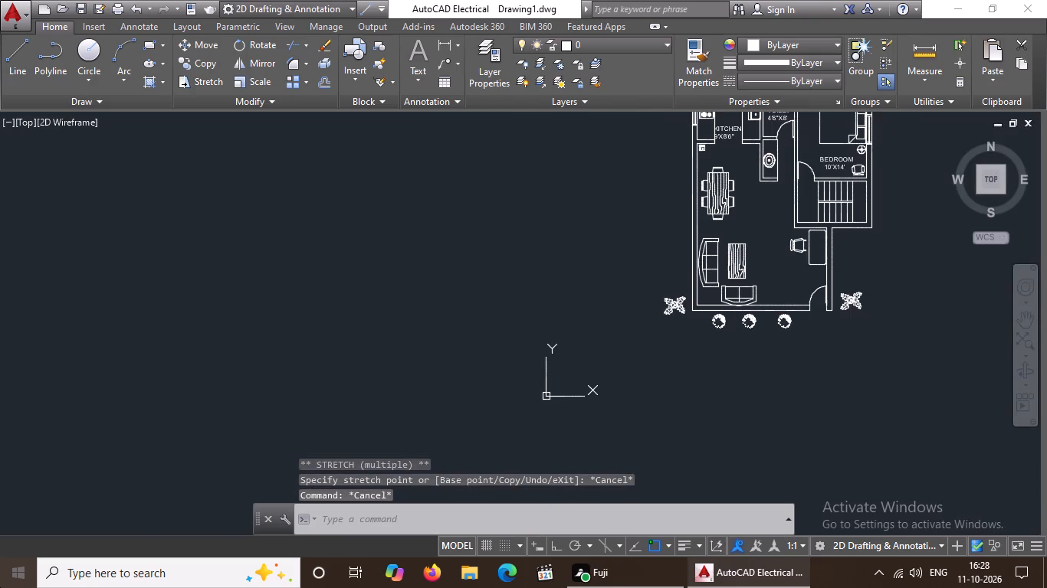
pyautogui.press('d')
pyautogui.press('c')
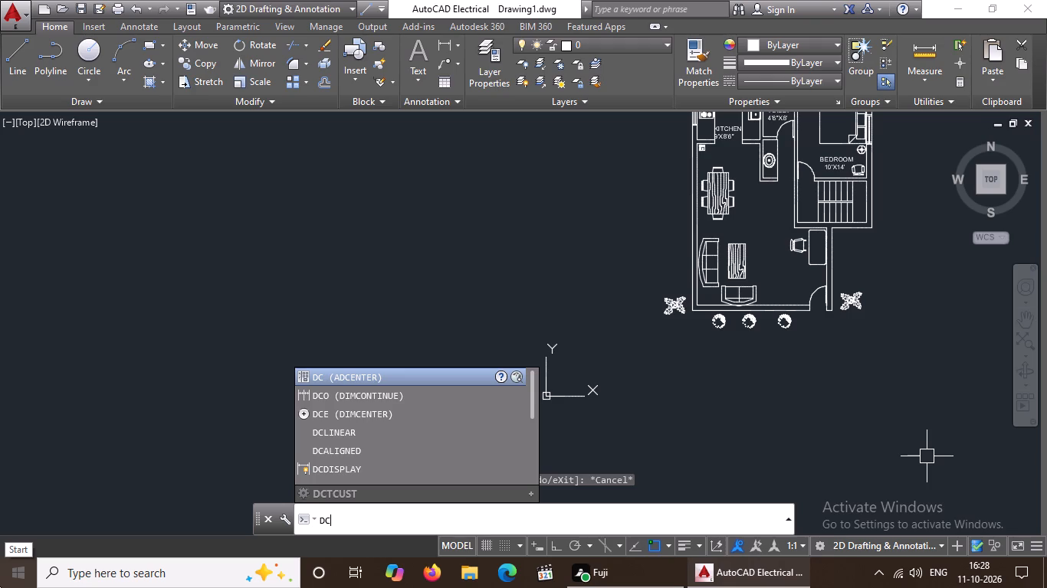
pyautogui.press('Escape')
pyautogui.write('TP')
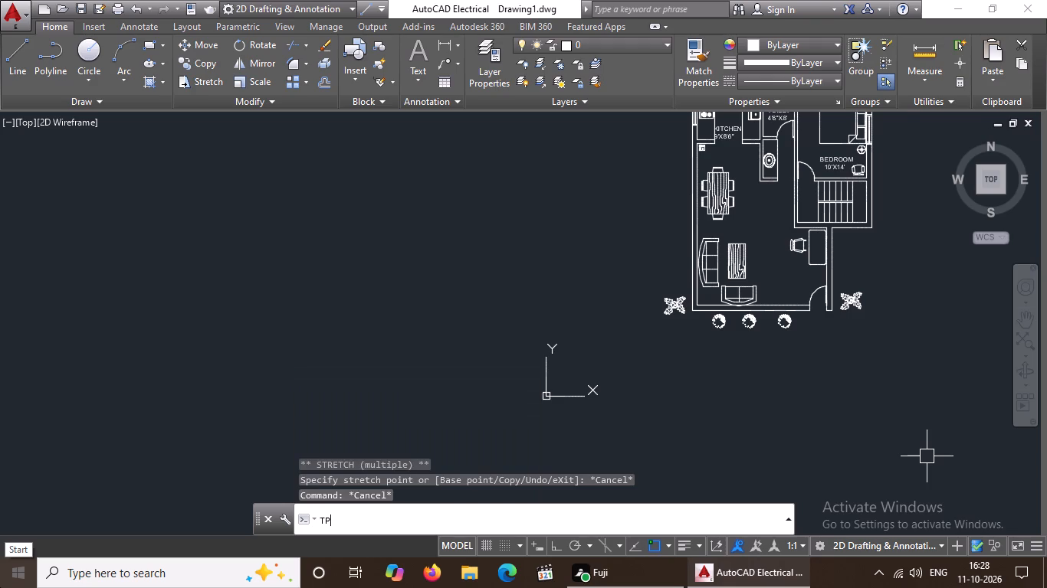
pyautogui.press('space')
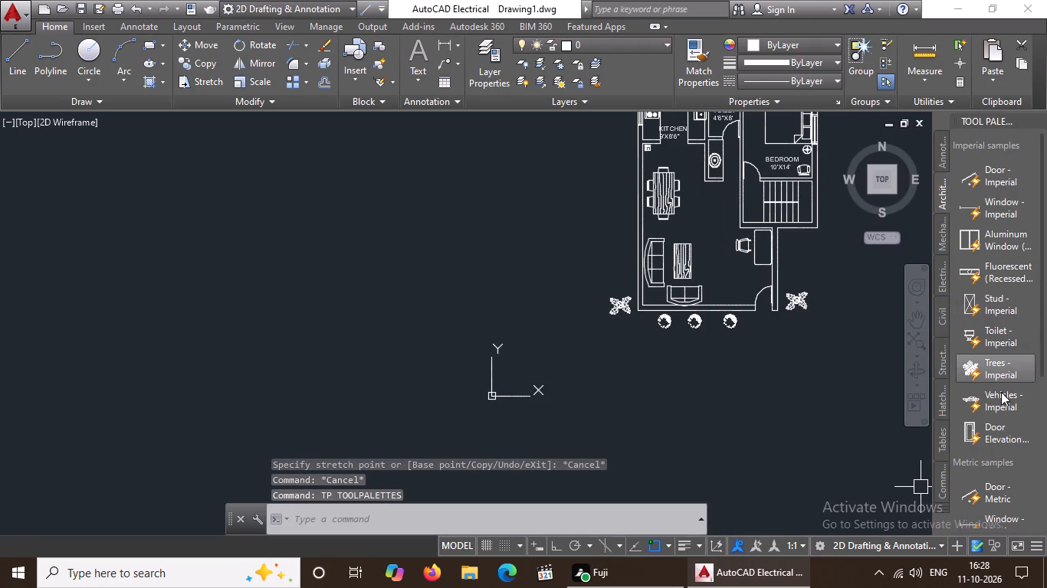
# Insert the Vehicles - Imperial block below the row of small plants in front of the house.
pyautogui.click(1001, 393)
pyautogui.click(612, 391)
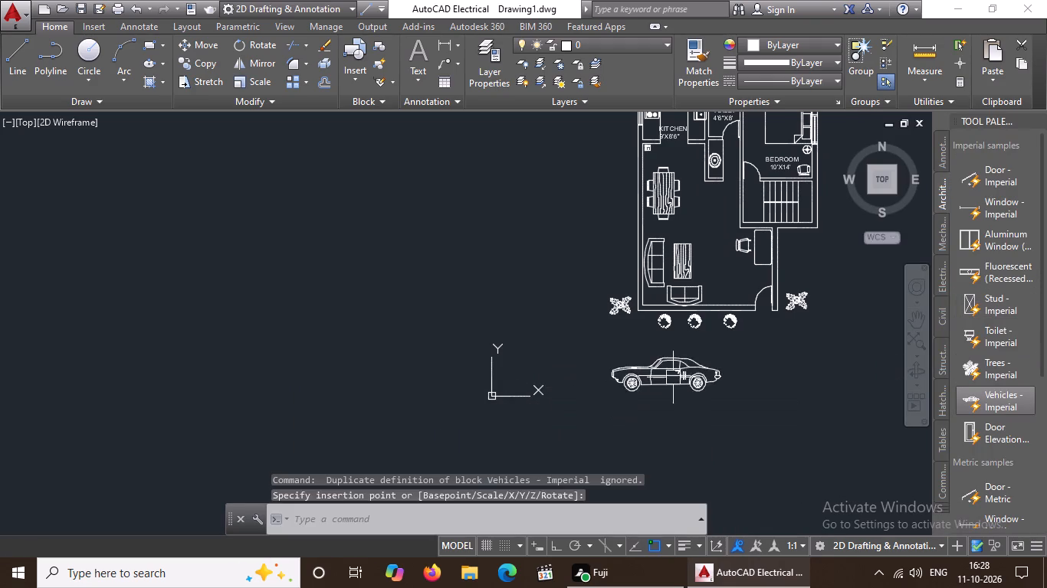
# Switch the inserted car block from its side view to the top view and close the tool palettes.
pyautogui.click(683, 377)
pyautogui.scroll(3, 639, 386)
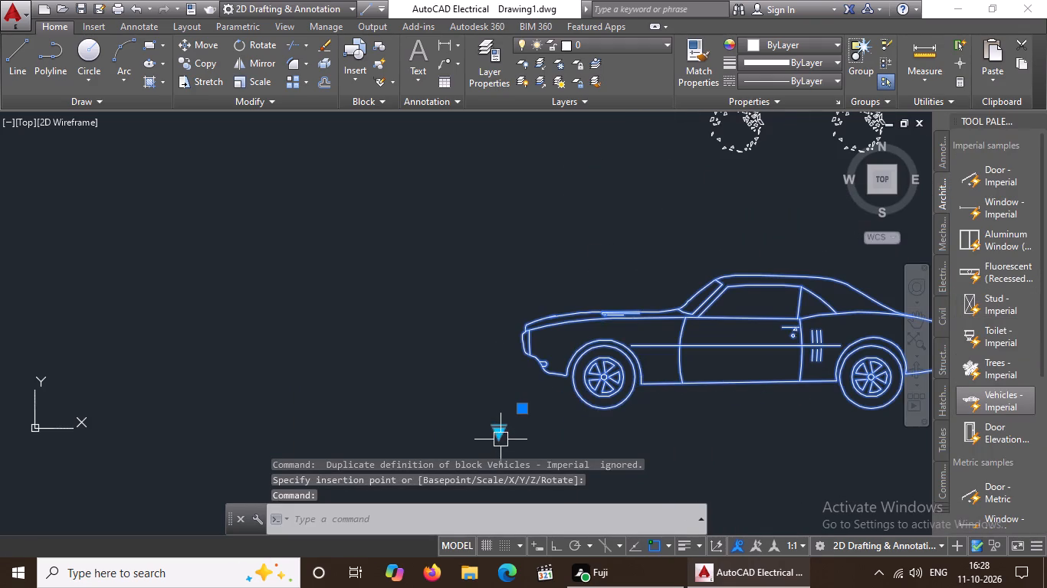
pyautogui.click(501, 439)
pyautogui.click(502, 427)
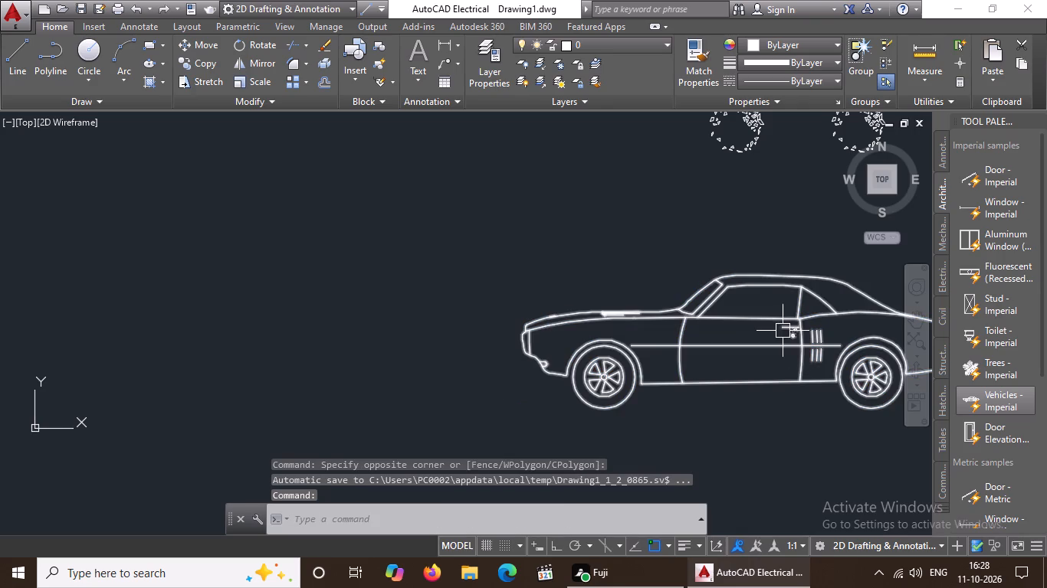
pyautogui.click(1035, 117)
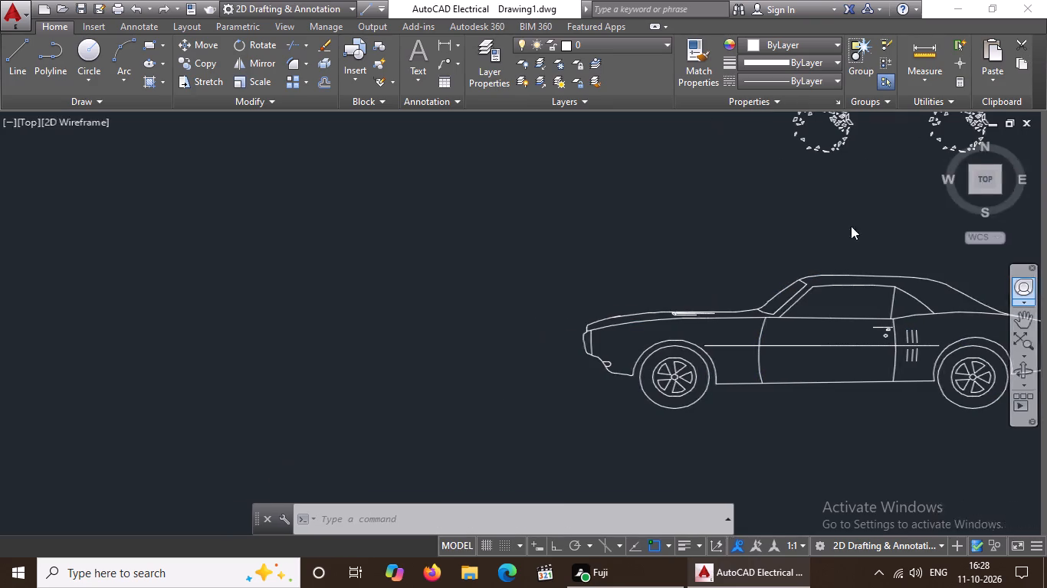
pyautogui.scroll(-2, 751, 273)
pyautogui.click(761, 296)
pyautogui.scroll(1, 671, 346)
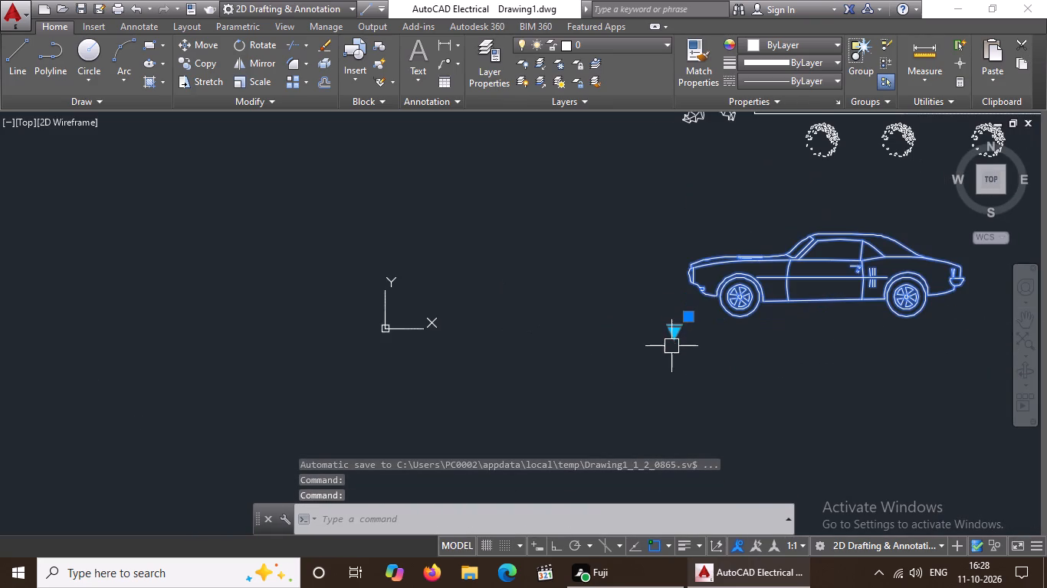
pyautogui.click(669, 329)
pyautogui.click(737, 358)
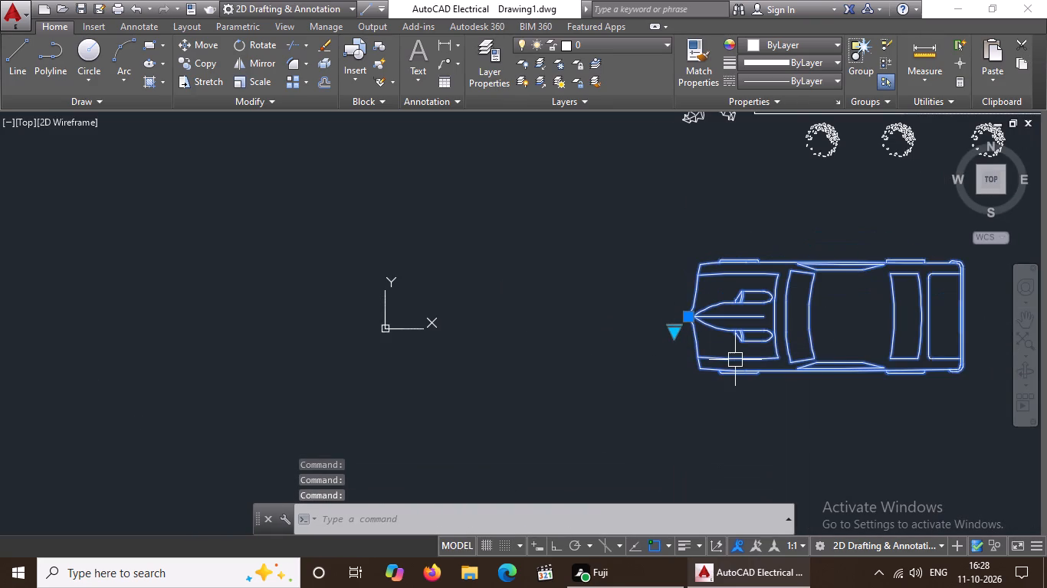
# Move the car slightly right and down by its insertion grip at the front end.
pyautogui.scroll(-2, 737, 358)
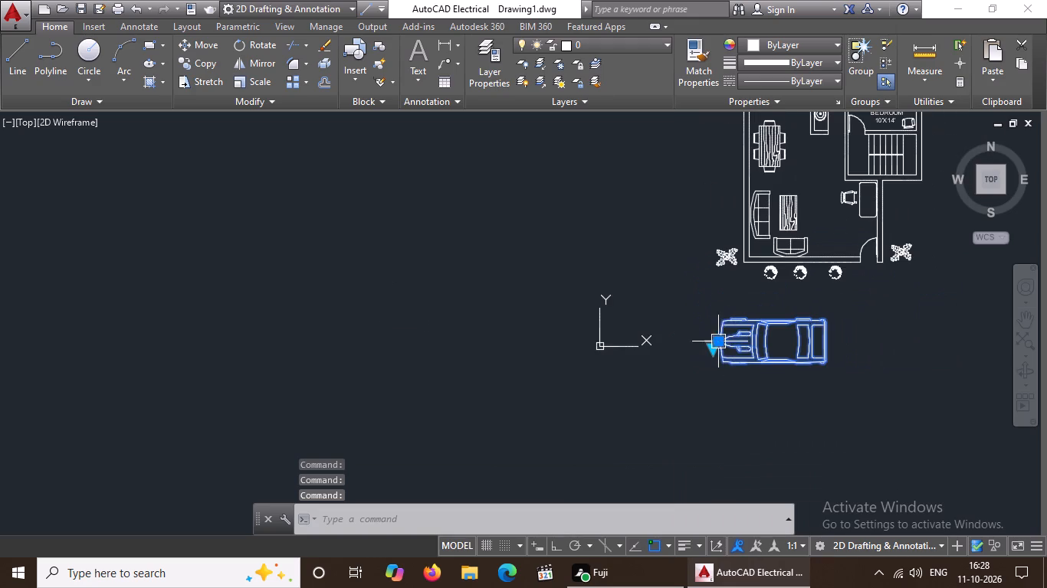
pyautogui.scroll(2, 743, 342)
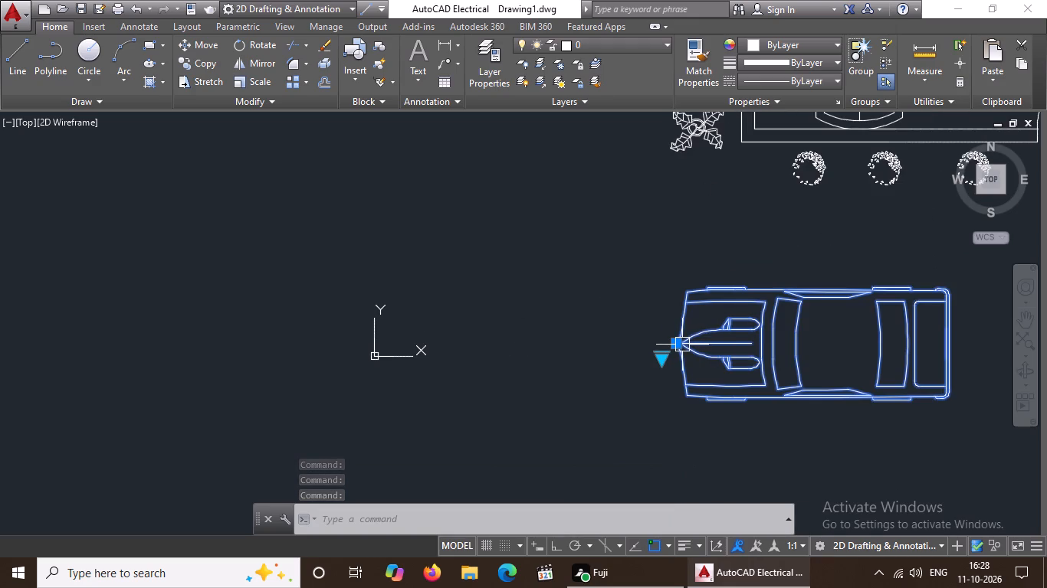
pyautogui.moveTo(678, 345); pyautogui.dragTo(695, 351)
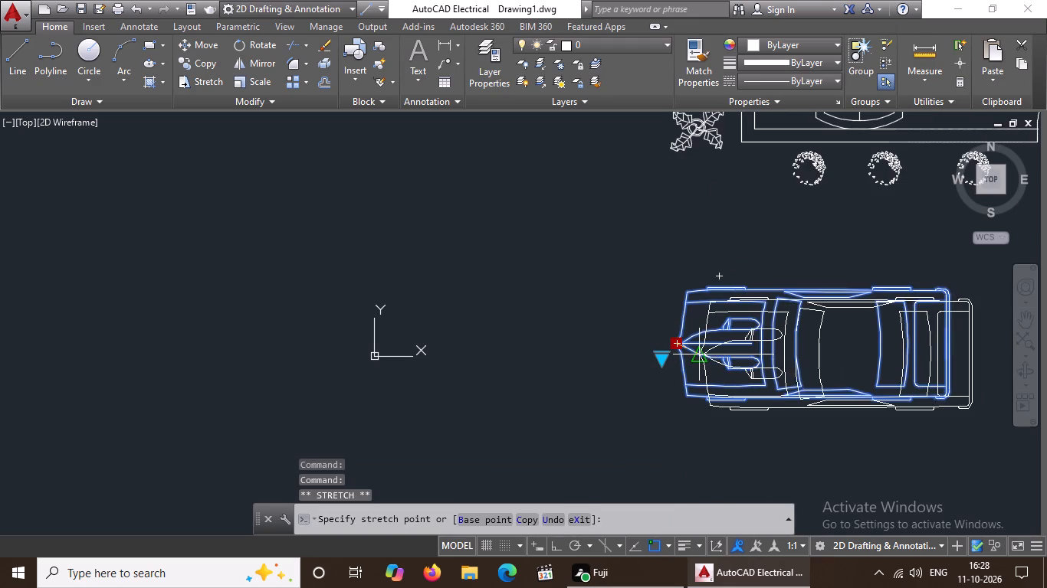
pyautogui.click(694, 351)
# Scale the car down freehand about a base point at the rear edge of its hood.
pyautogui.click(746, 345)
pyautogui.press('s')
pyautogui.write('C')
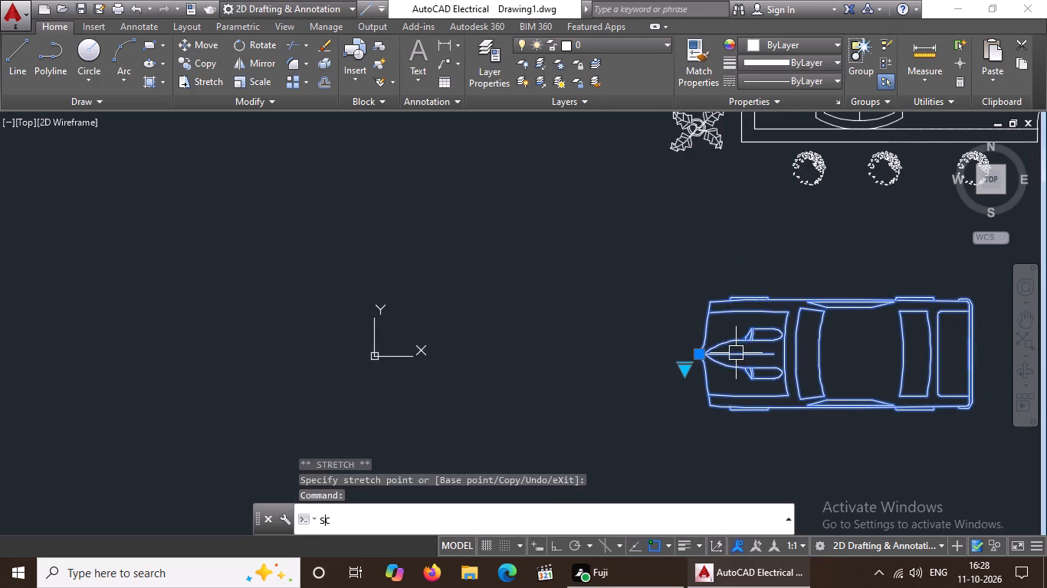
pyautogui.press('space')
pyautogui.click(788, 363)
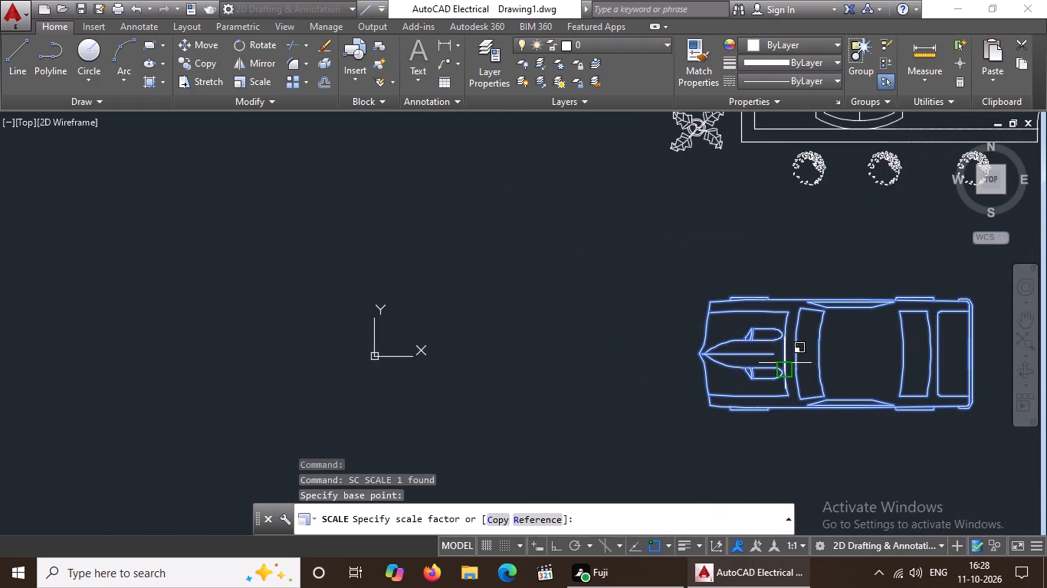
pyautogui.scroll(4, 783, 361)
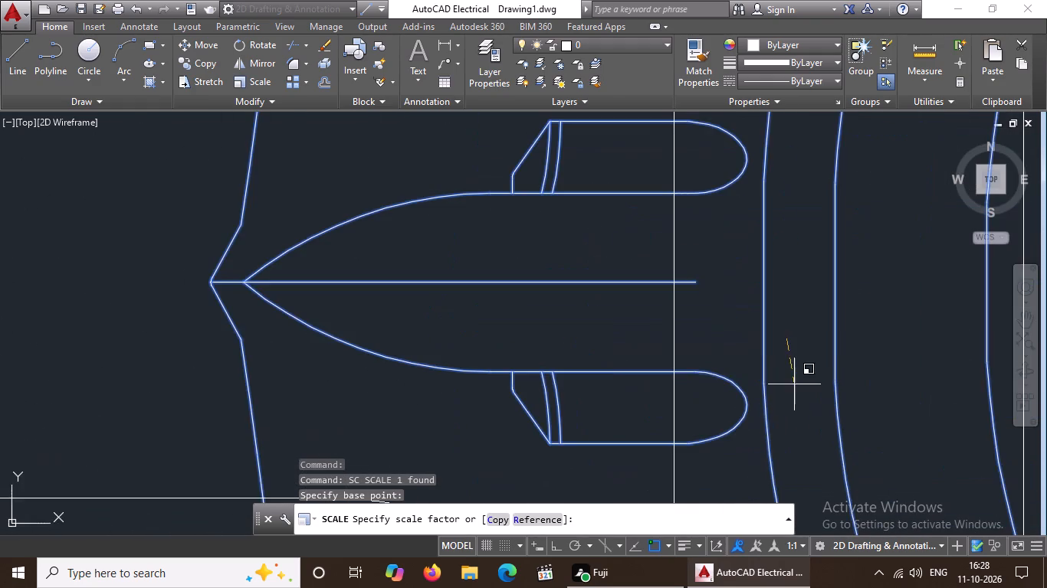
pyautogui.scroll(3, 792, 359)
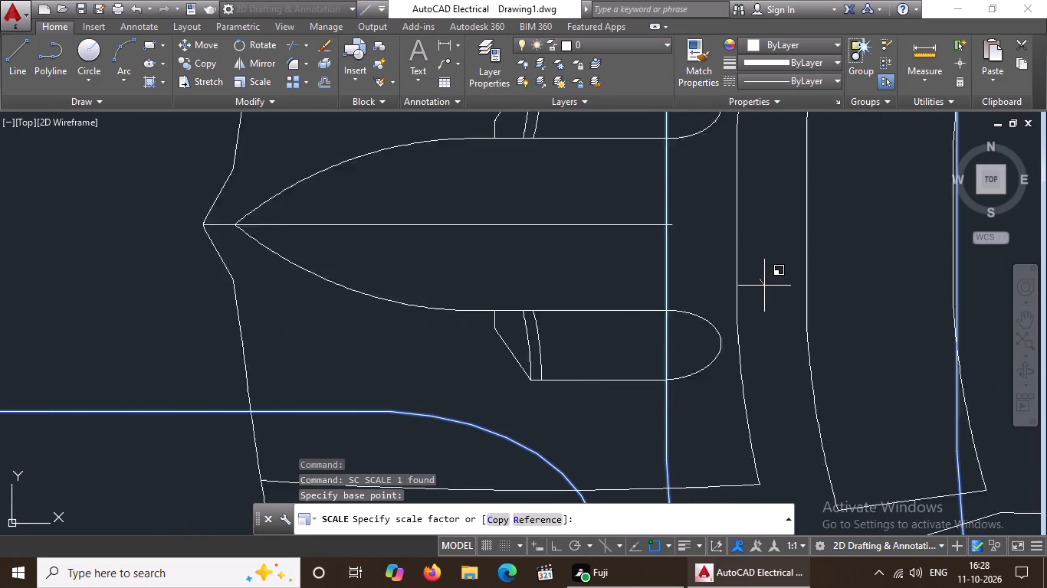
pyautogui.scroll(2, 761, 283)
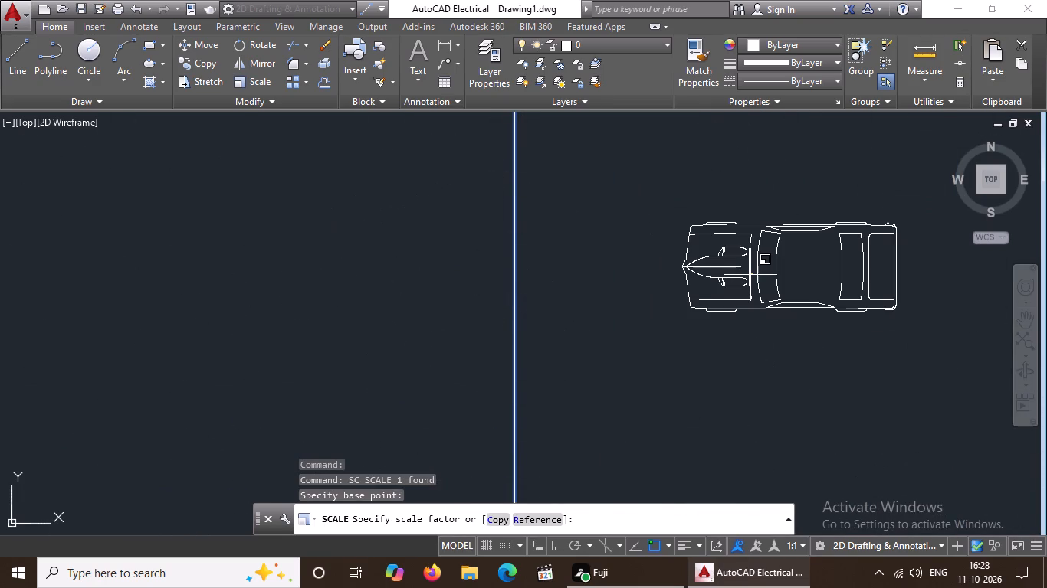
pyautogui.scroll(1, 750, 275)
pyautogui.click(750, 275)
pyautogui.scroll(-3, 750, 276)
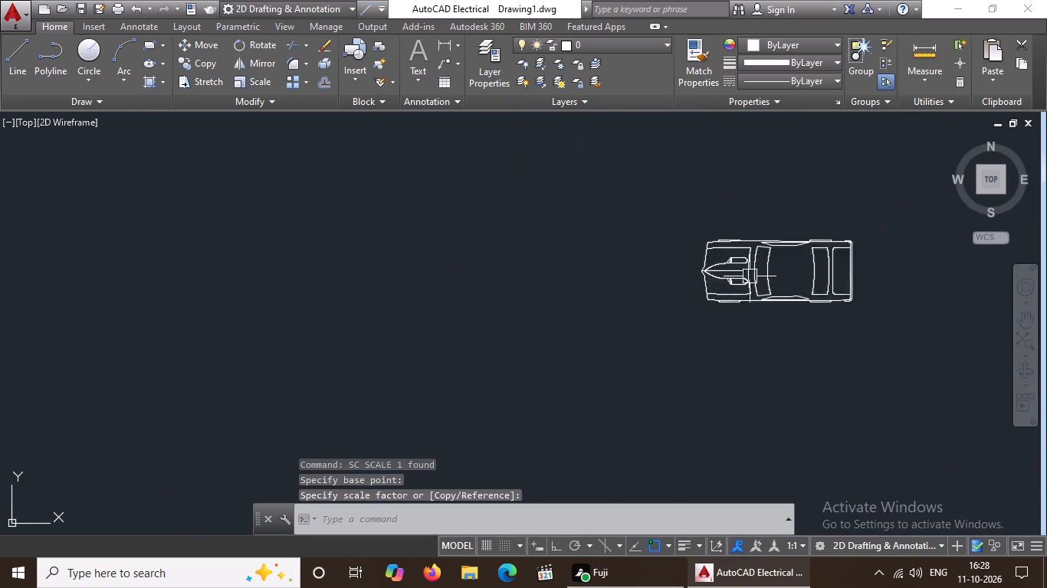
# Scale the car up freehand about a base point near its middle, to suit the size of the house plan.
pyautogui.scroll(-6, 750, 276)
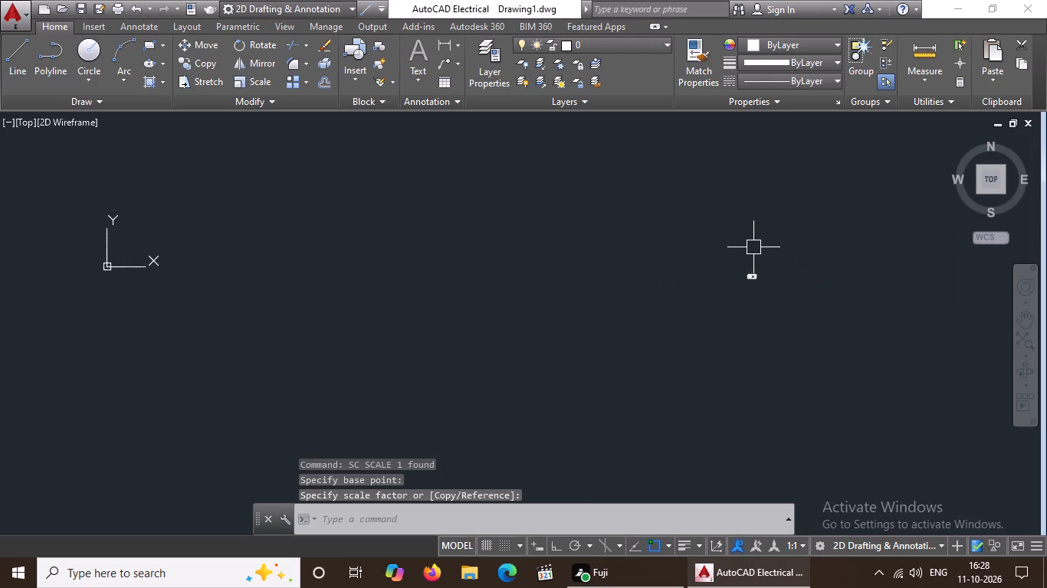
pyautogui.scroll(-3, 765, 272)
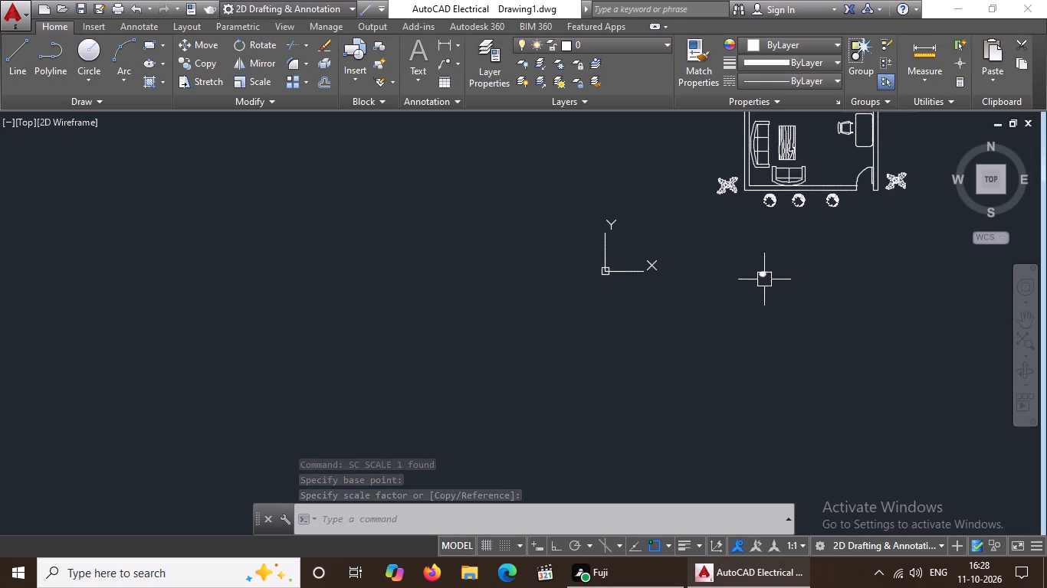
pyautogui.scroll(2, 764, 279)
pyautogui.moveTo(751, 247); pyautogui.dragTo(755, 257)
pyautogui.click(773, 286)
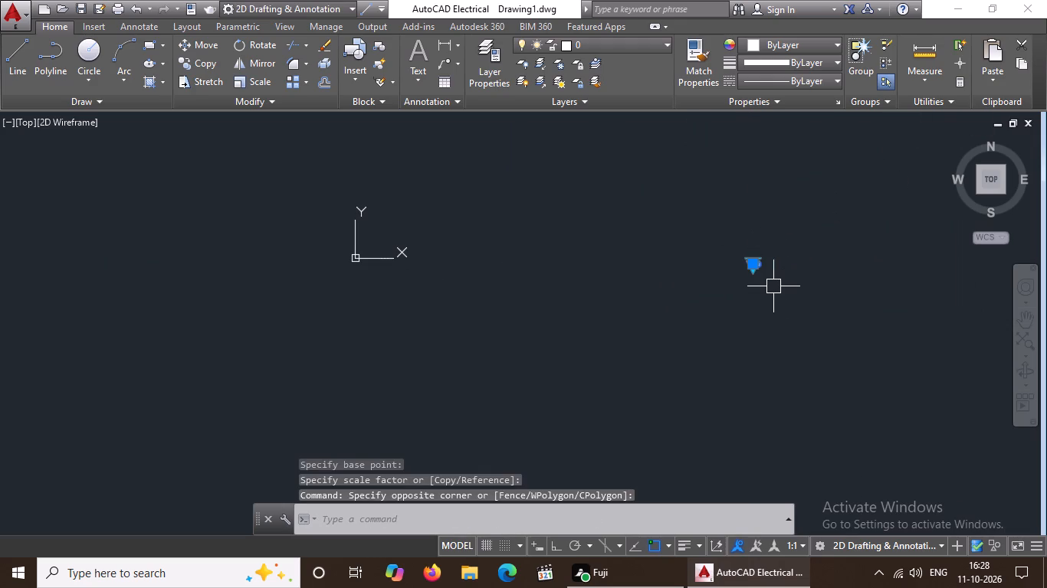
pyautogui.press('s')
pyautogui.press('c')
pyautogui.press('space')
pyautogui.scroll(3, 747, 250)
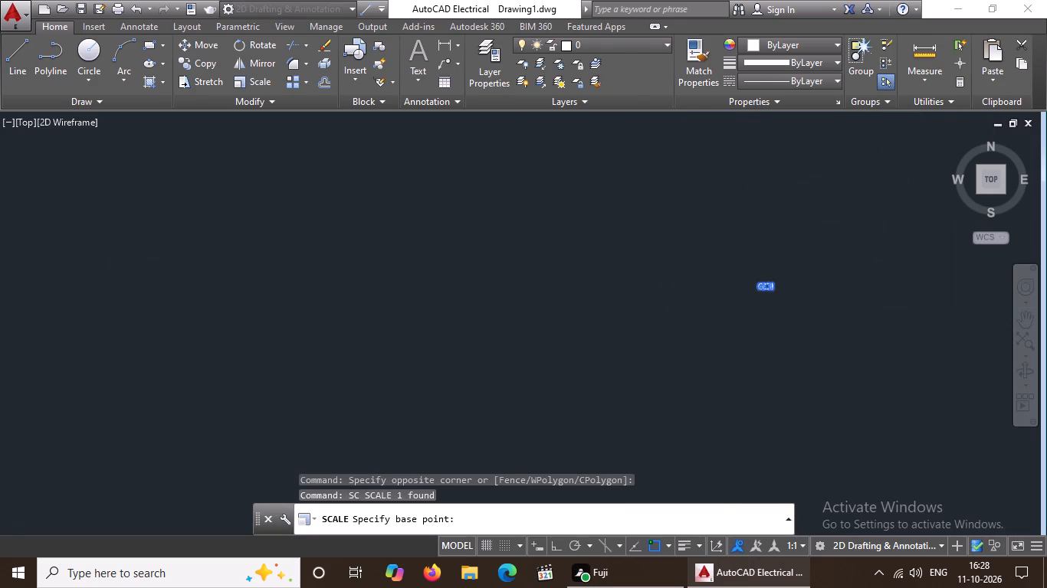
pyautogui.scroll(3, 772, 291)
pyautogui.click(706, 253)
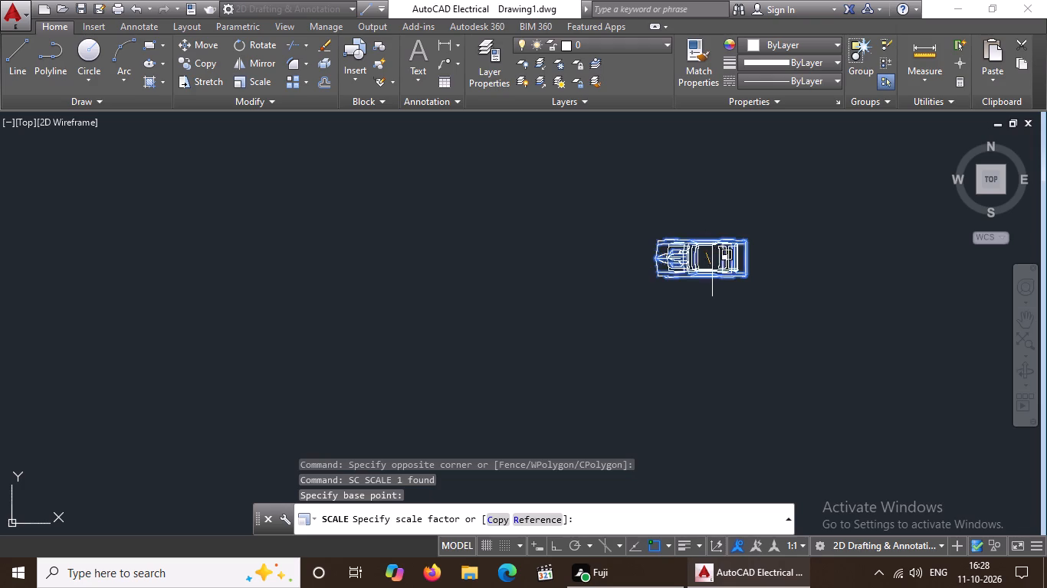
pyautogui.scroll(-4, 720, 283)
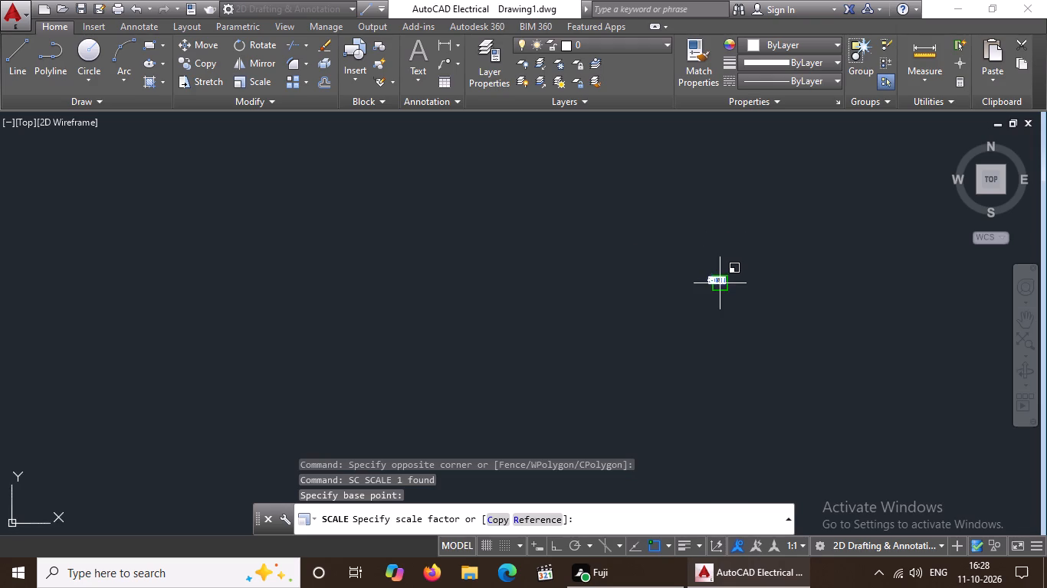
pyautogui.scroll(-3, 720, 283)
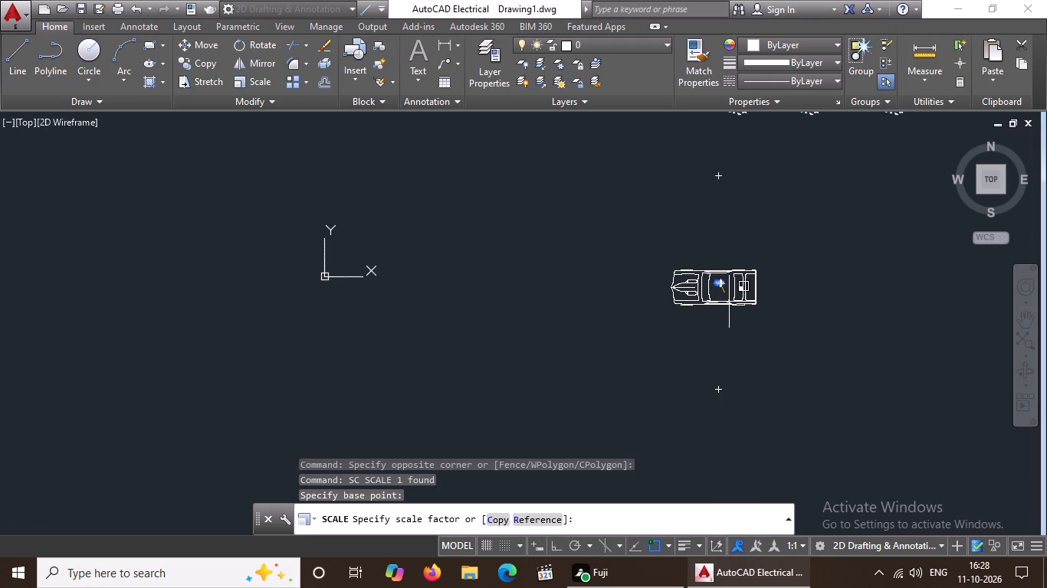
pyautogui.click(730, 304)
pyautogui.scroll(-3, 734, 300)
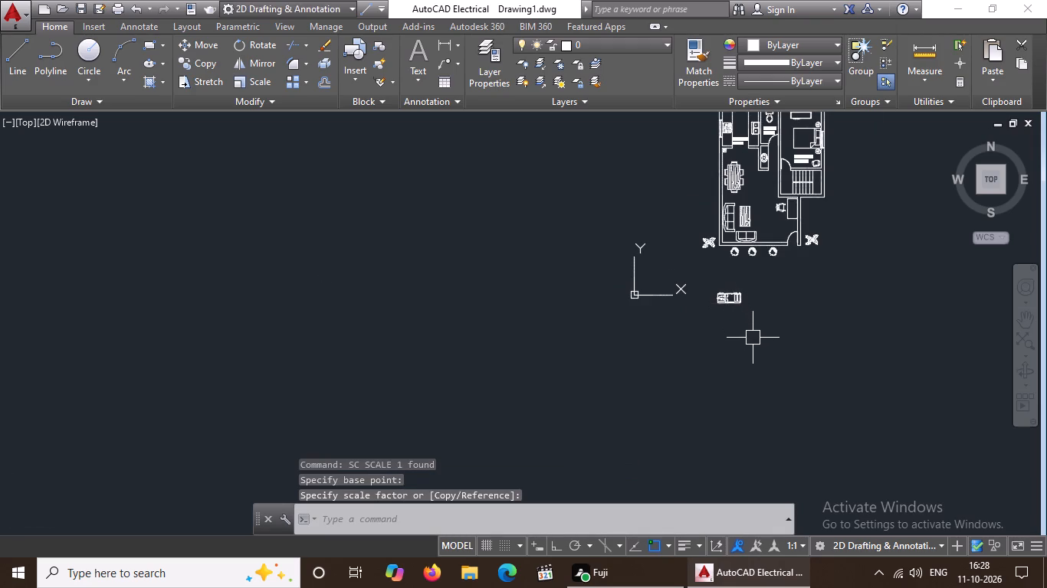
# Rotate the car a quarter turn clockwise with Ortho on, so its front faces the house.
pyautogui.moveTo(697, 276); pyautogui.dragTo(711, 289)
pyautogui.click(753, 325)
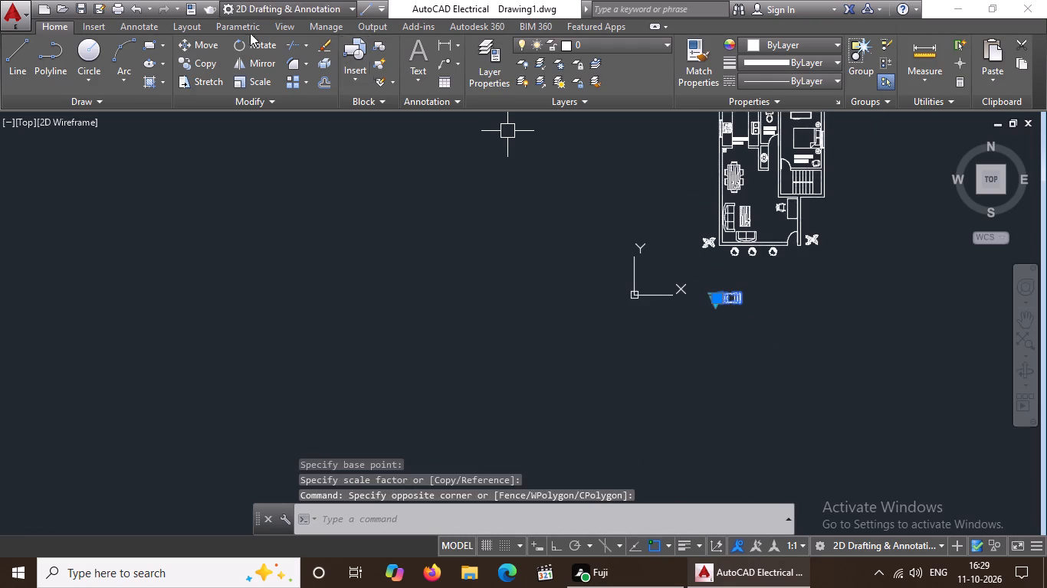
pyautogui.click(264, 47)
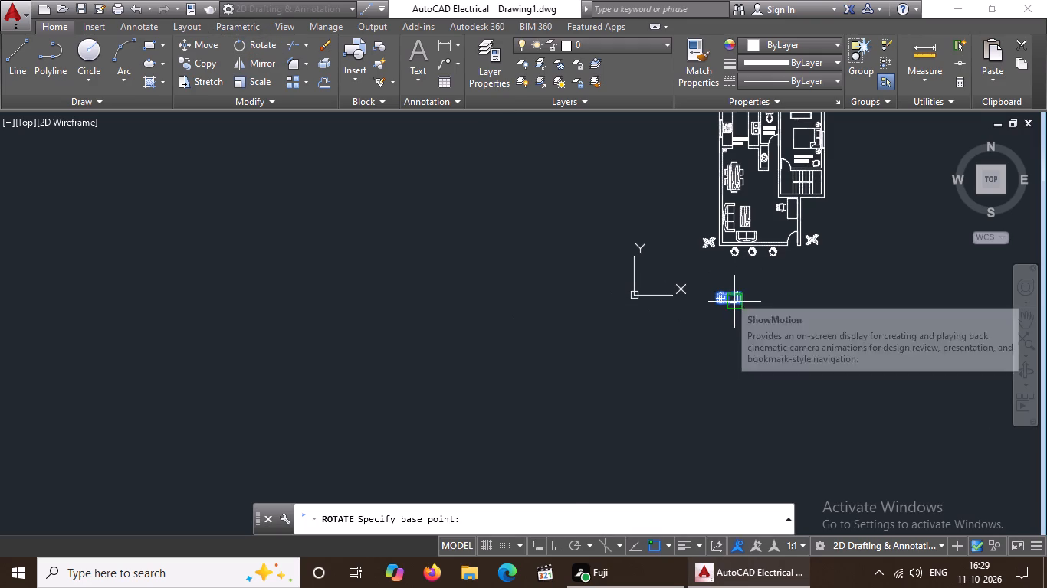
pyautogui.click(734, 302)
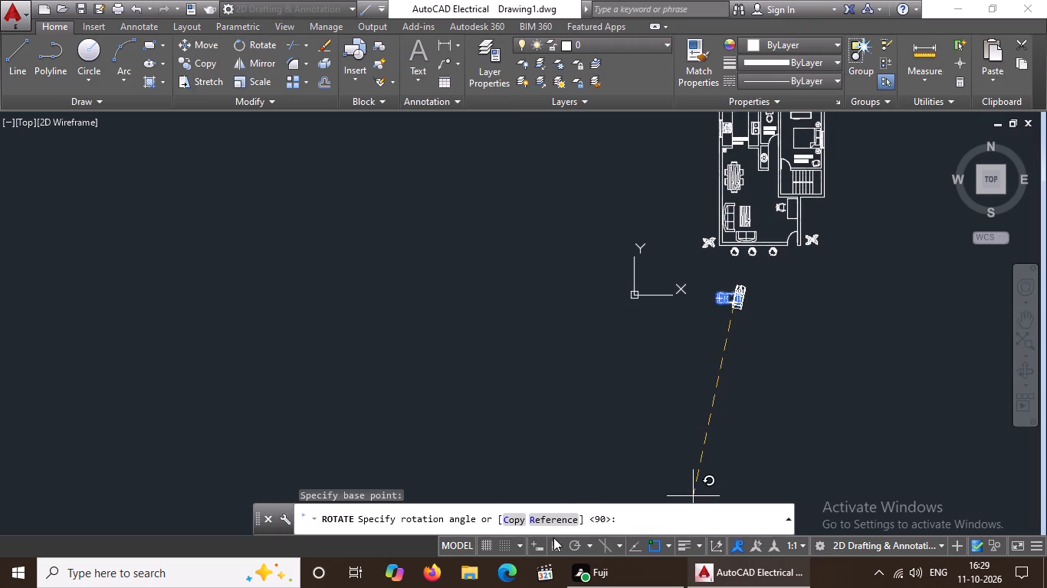
pyautogui.click(553, 537)
pyautogui.click(754, 392)
# Move the car with Ortho off to just outside the living room's east wall, directly above the leafy plant.
pyautogui.click(708, 279)
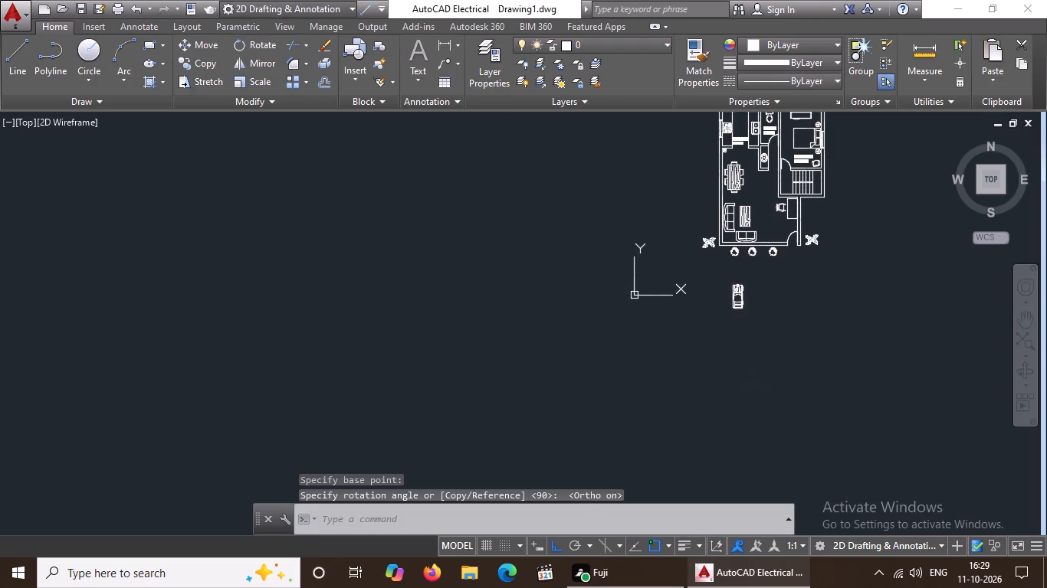
pyautogui.click(770, 322)
pyautogui.click(214, 42)
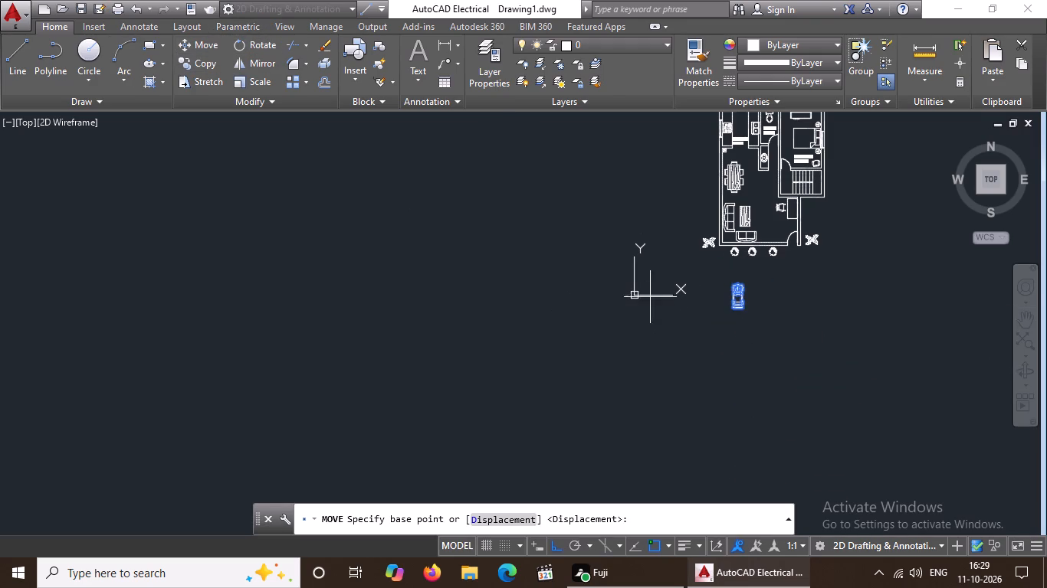
pyautogui.click(735, 297)
pyautogui.scroll(-1, 864, 291)
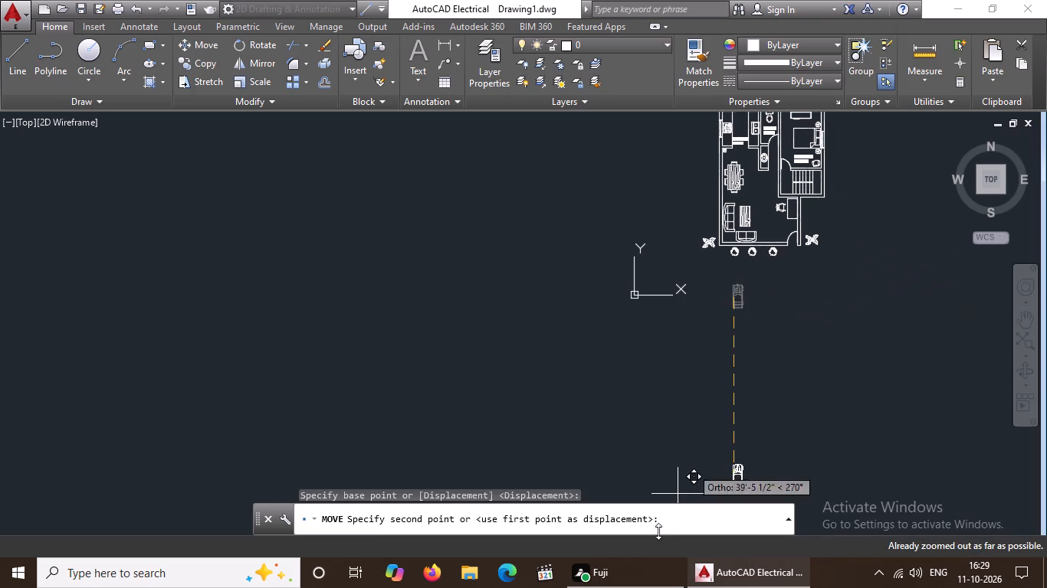
pyautogui.click(553, 545)
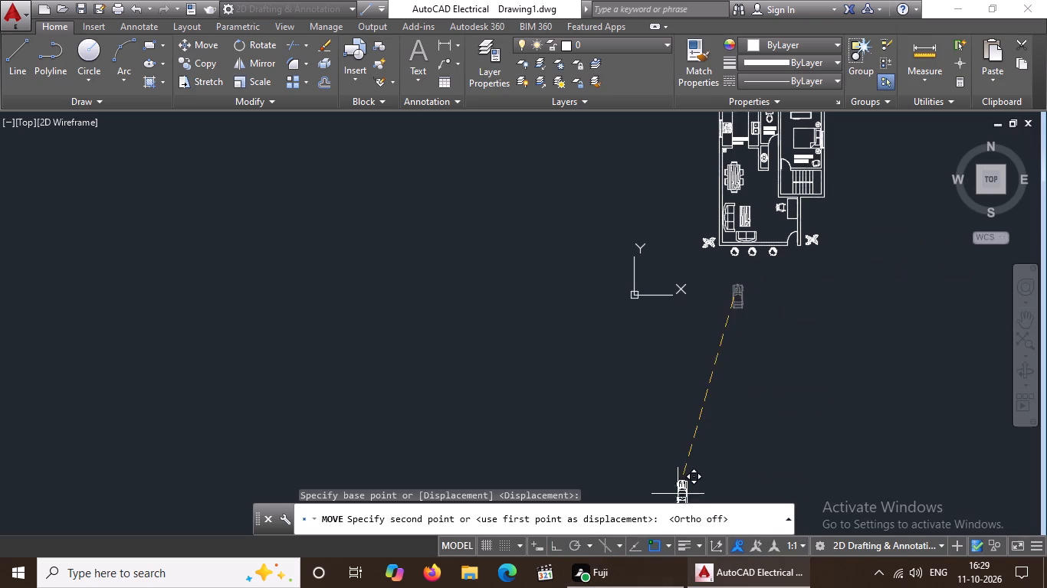
pyautogui.scroll(4, 820, 224)
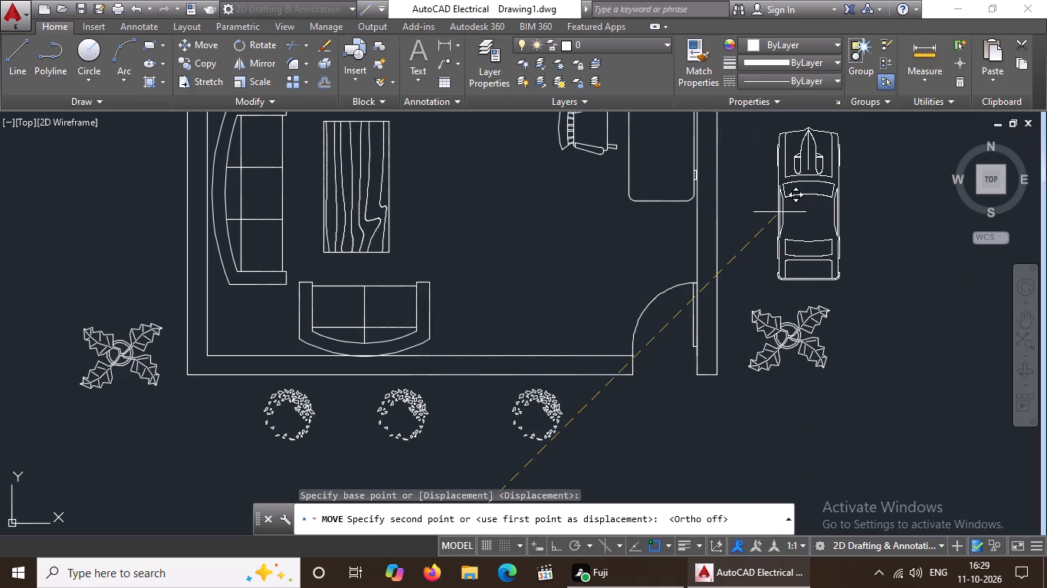
pyautogui.scroll(-3, 786, 206)
pyautogui.scroll(1, 784, 204)
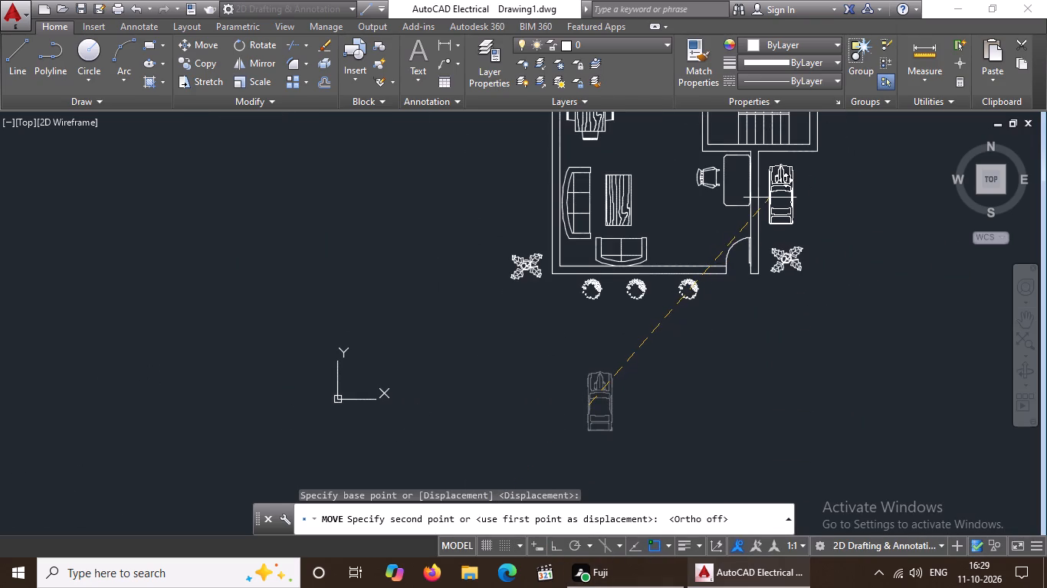
pyautogui.click(772, 198)
pyautogui.scroll(-2, 859, 234)
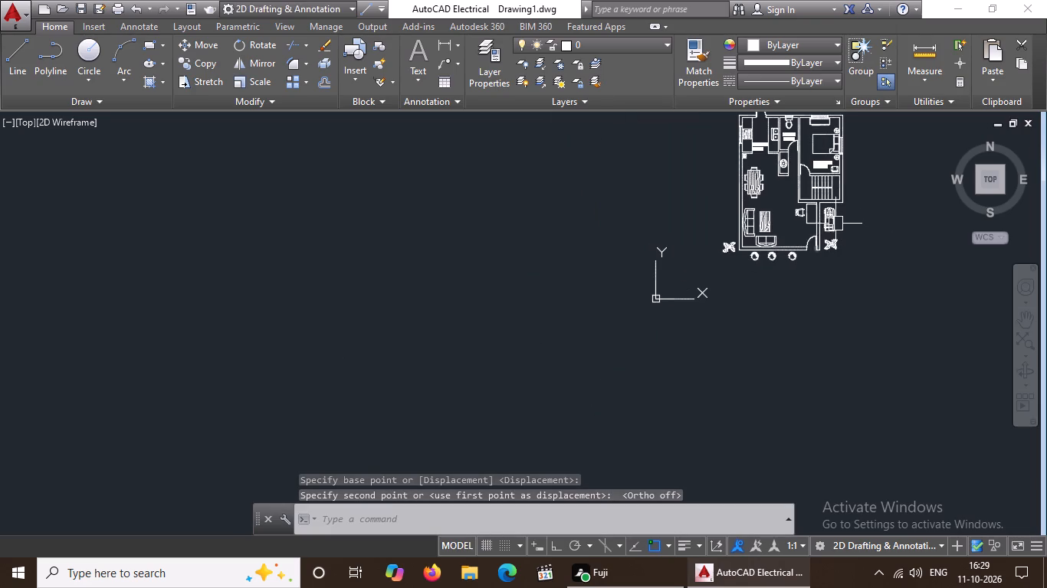
# Draw an entrance step outline from the front door opening's west outer corner: 9" west, 10" south, and east just past the wall's outer face.
pyautogui.scroll(2, 838, 219)
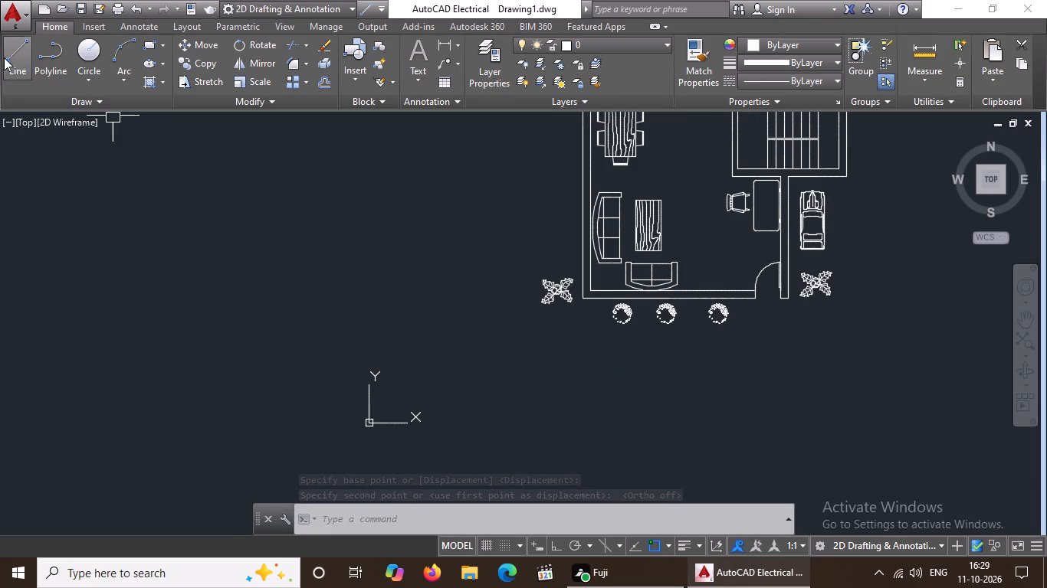
pyautogui.click(15, 67)
pyautogui.scroll(1, 868, 363)
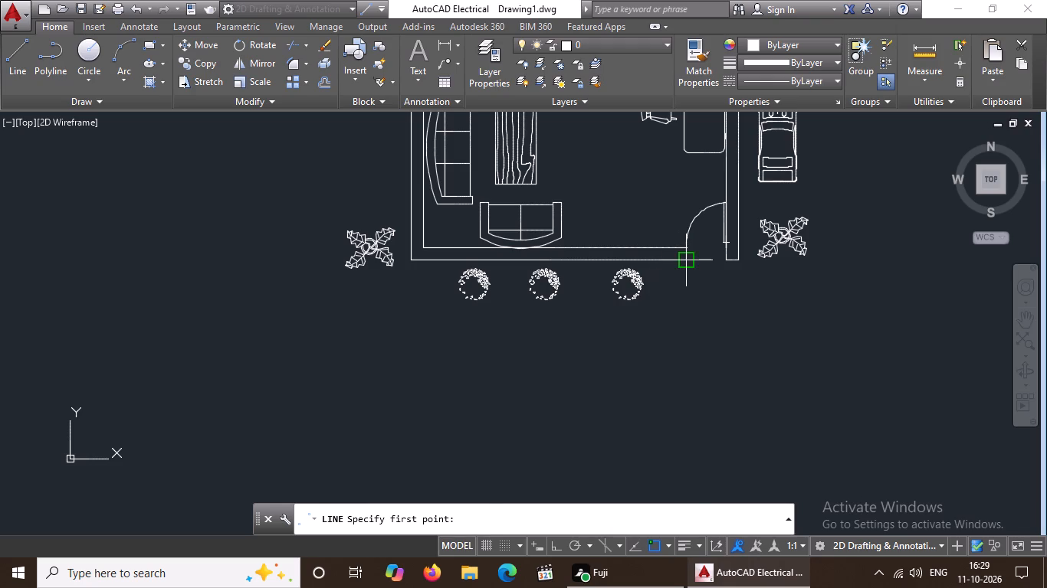
pyautogui.moveTo(687, 259); pyautogui.dragTo(651, 266)
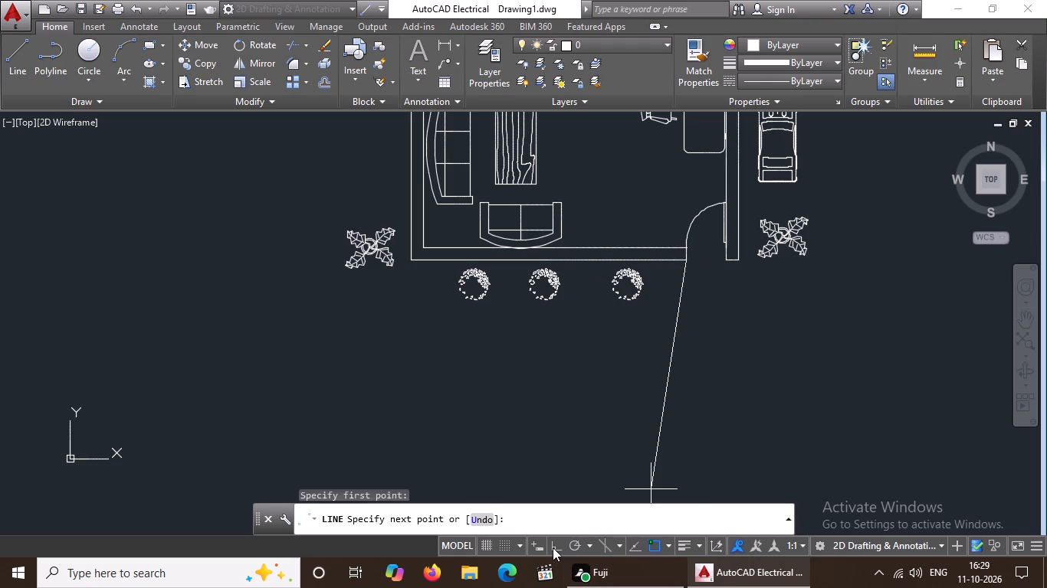
pyautogui.click(553, 547)
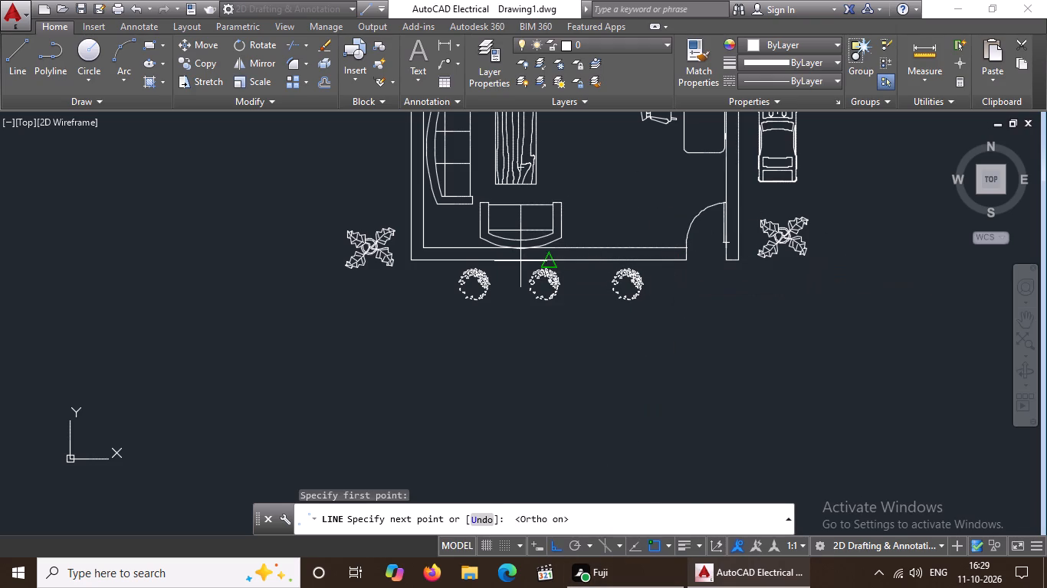
pyautogui.write('9"')
pyautogui.hotkey('ctrl', 'z')
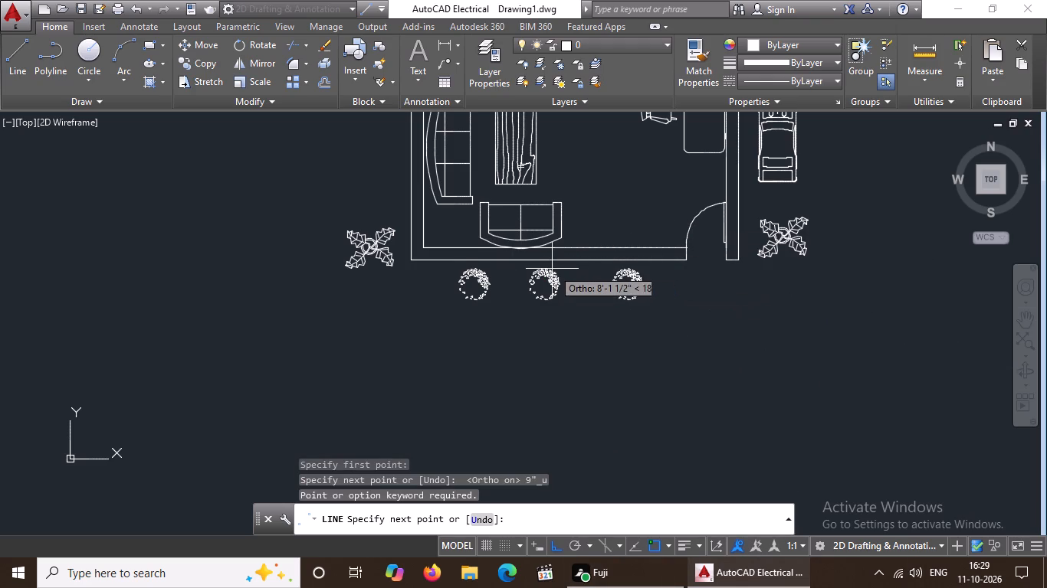
pyautogui.press('9')
pyautogui.hotkey('shift', '"')
pyautogui.press('Return')
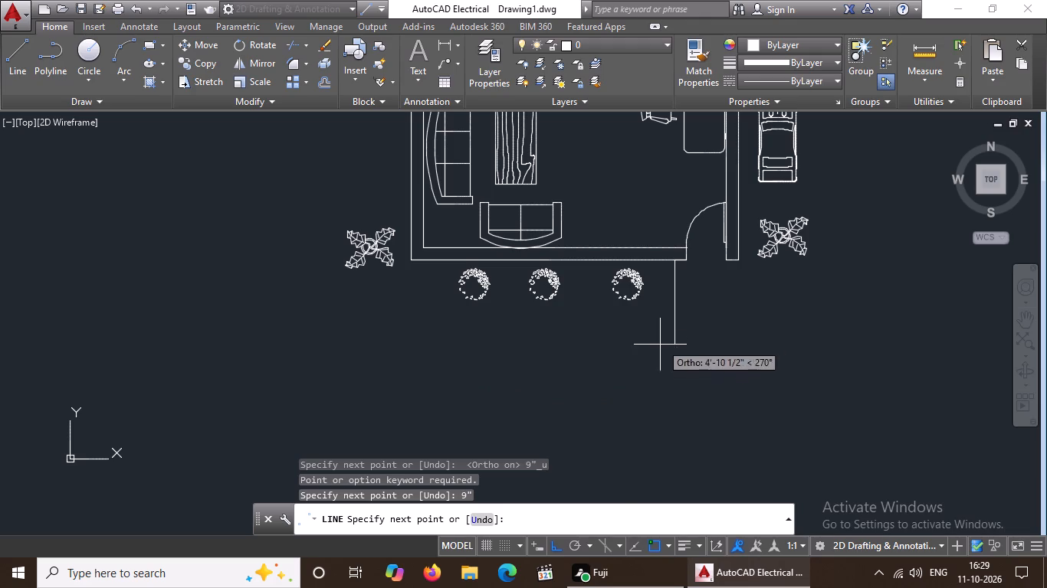
pyautogui.write('10"')
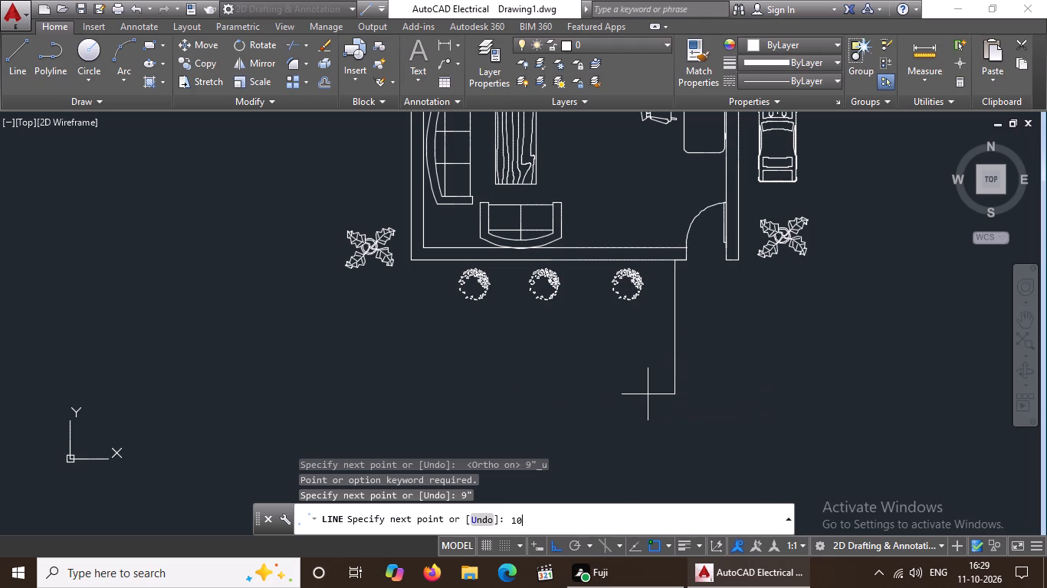
pyautogui.press('Return')
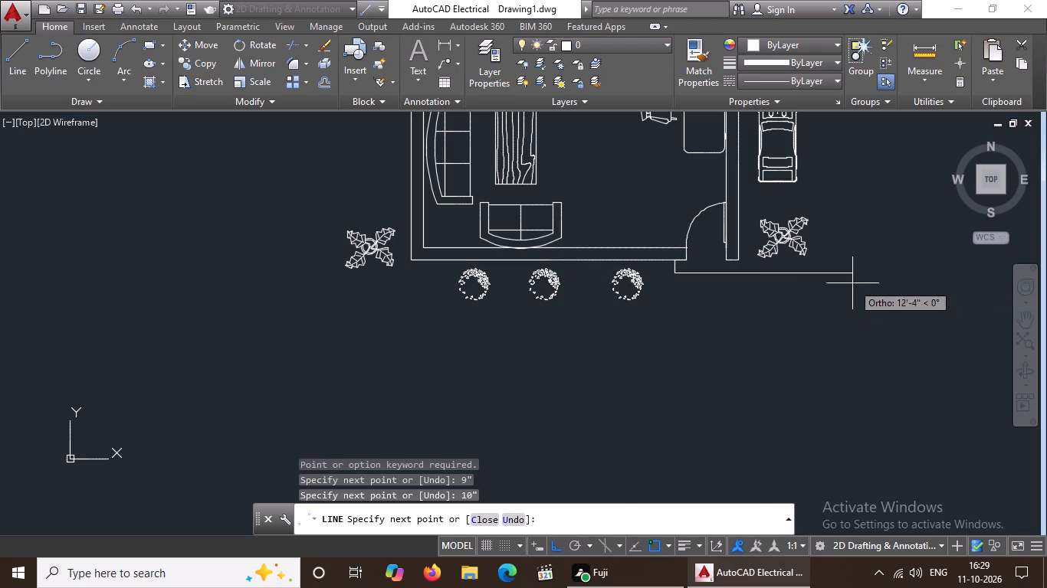
pyautogui.scroll(2, 738, 269)
pyautogui.click(741, 273)
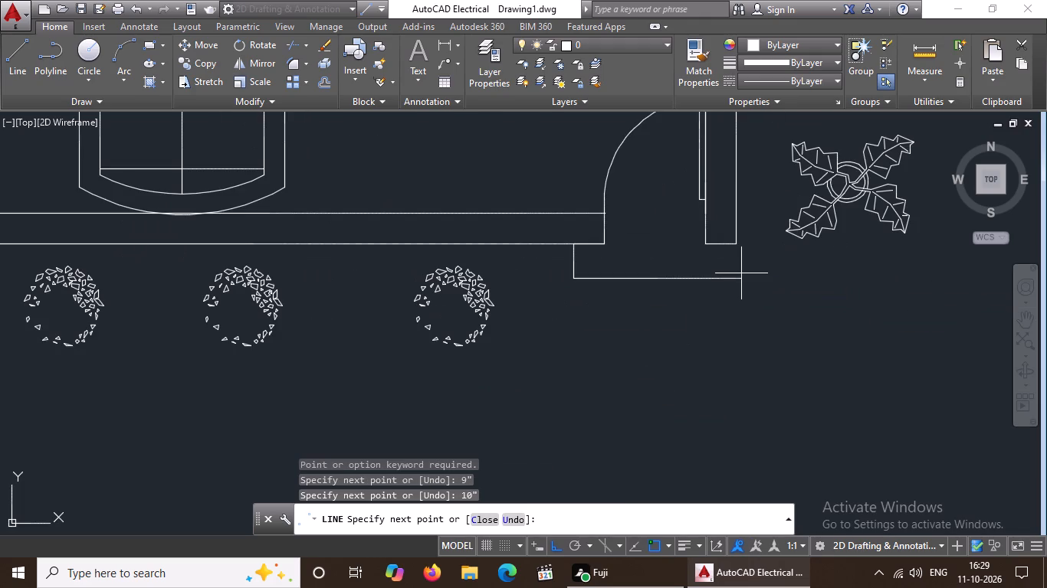
pyautogui.press('Escape')
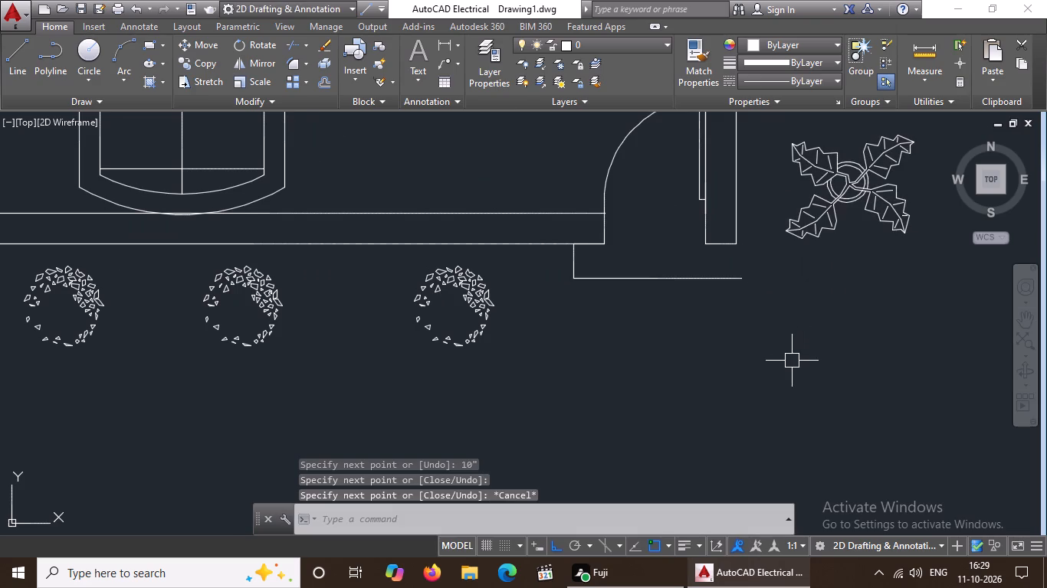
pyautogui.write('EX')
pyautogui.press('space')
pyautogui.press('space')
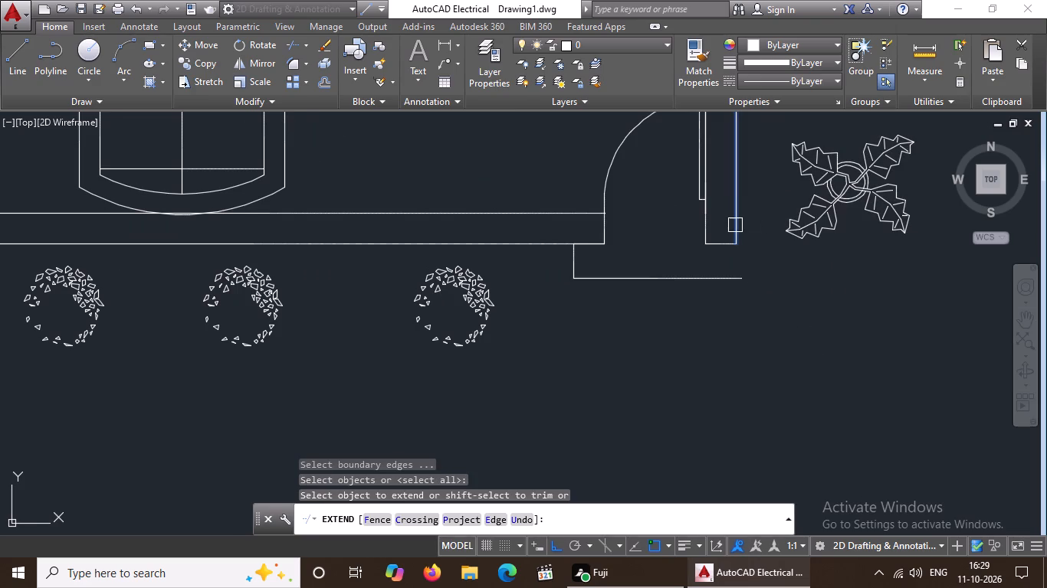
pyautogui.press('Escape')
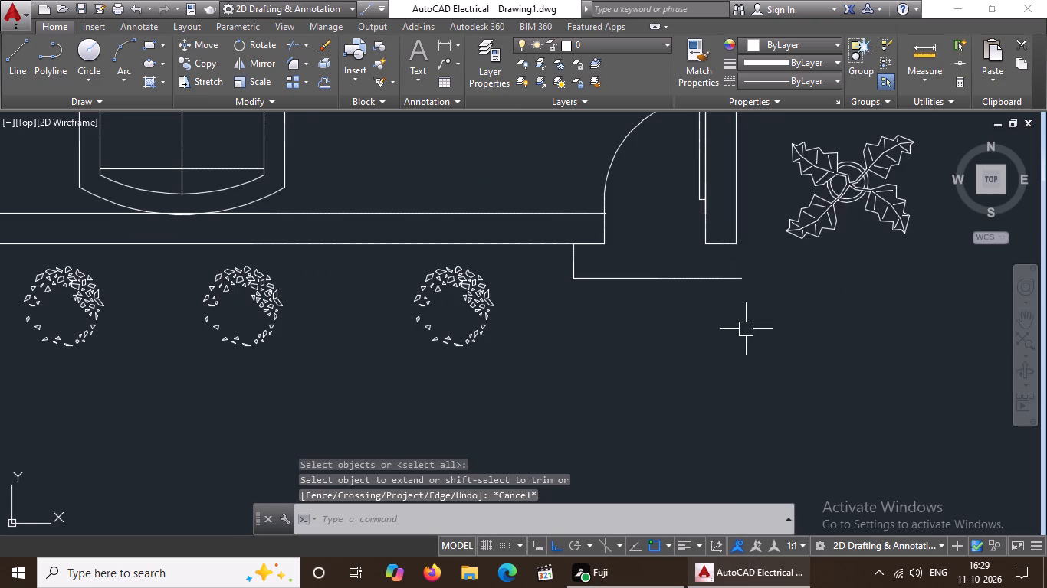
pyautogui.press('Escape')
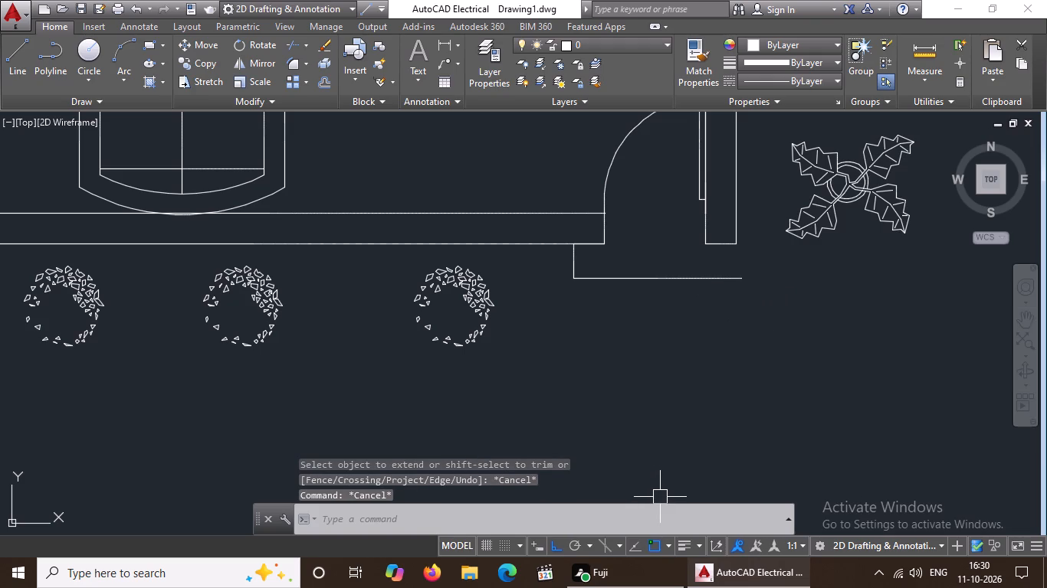
# Fillet the entrance step's south line to the house's outer east wall line with radius 0 to close the corner.
pyautogui.write('F')
pyautogui.press('space')
pyautogui.press('r')
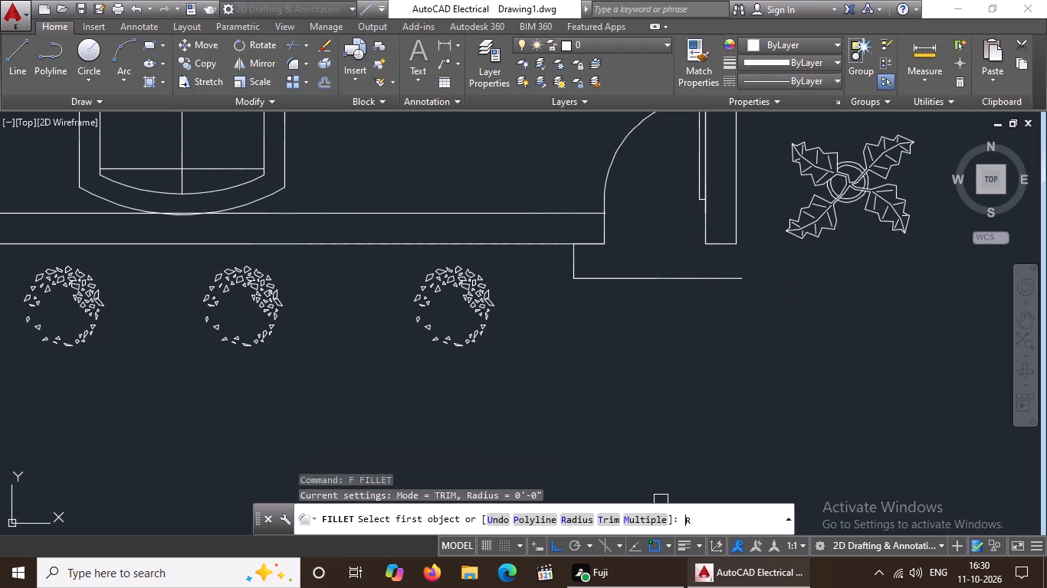
pyautogui.press('space')
pyautogui.press('0')
pyautogui.press('Return')
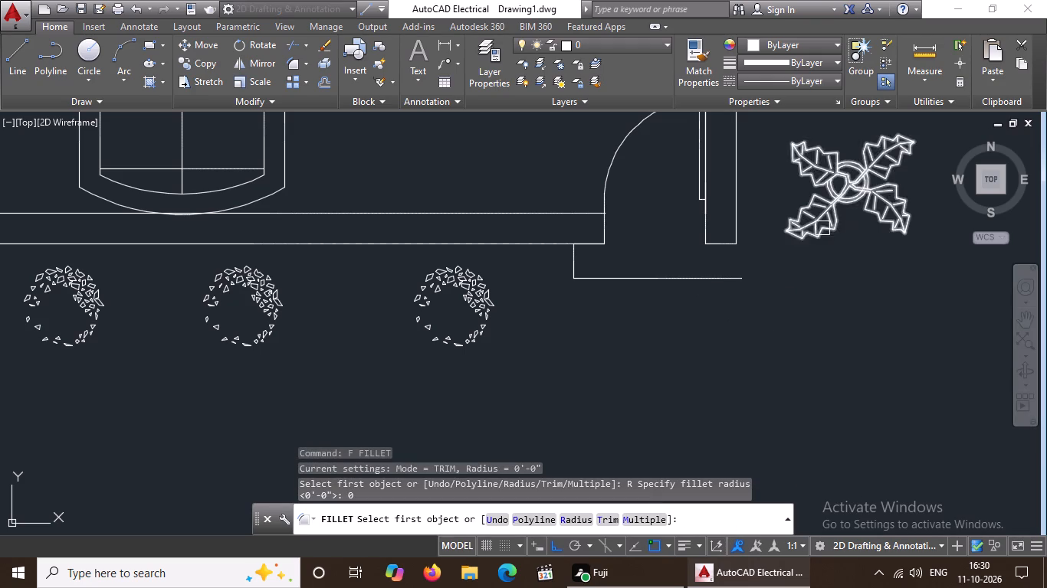
pyautogui.click(707, 279)
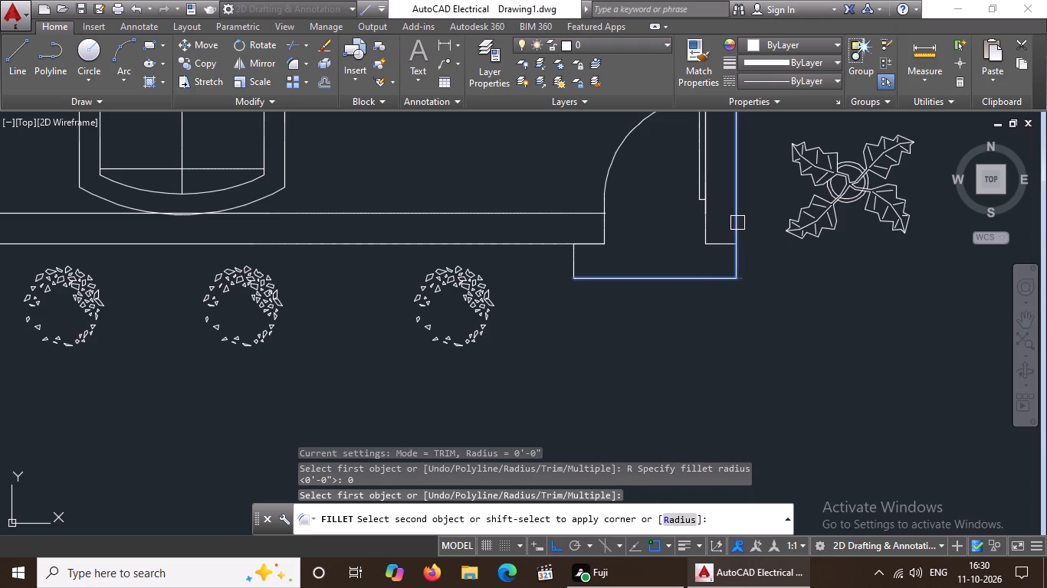
pyautogui.click(737, 223)
pyautogui.scroll(1, 768, 276)
pyautogui.scroll(-3, 775, 289)
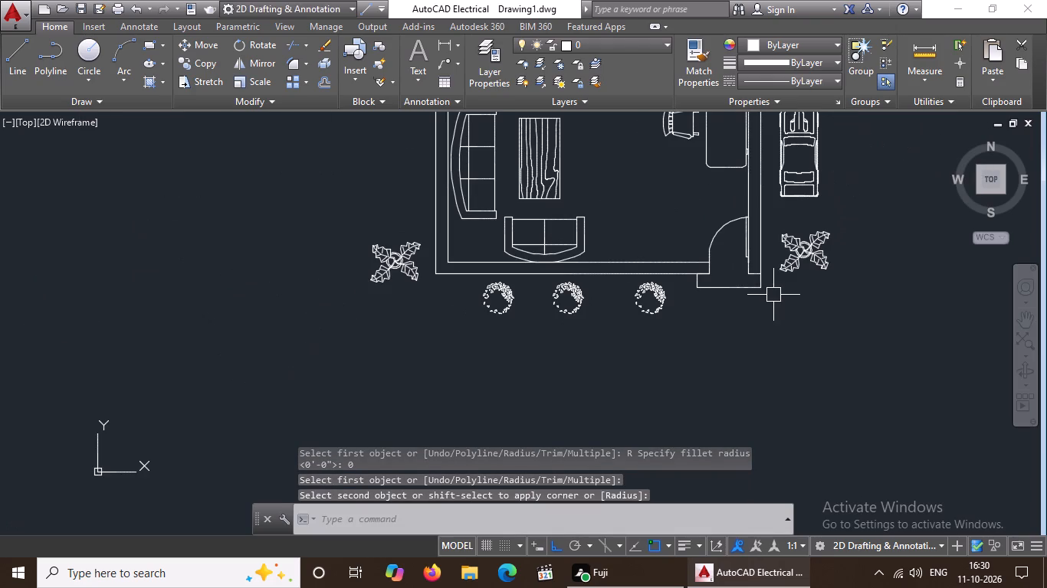
pyautogui.press('Escape')
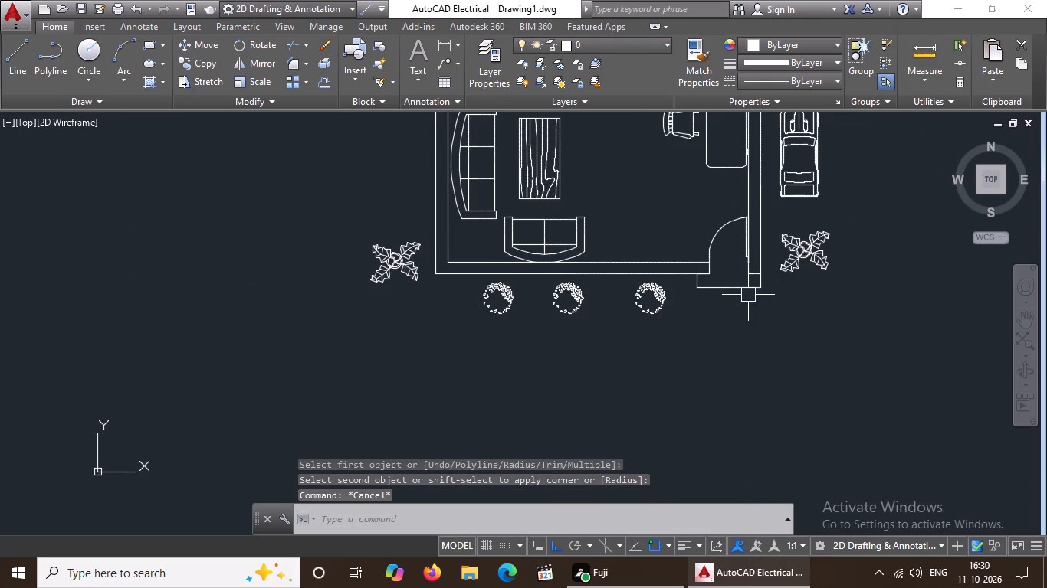
# Offset the entrance step's south line 10" to the south for a second step.
pyautogui.click(733, 287)
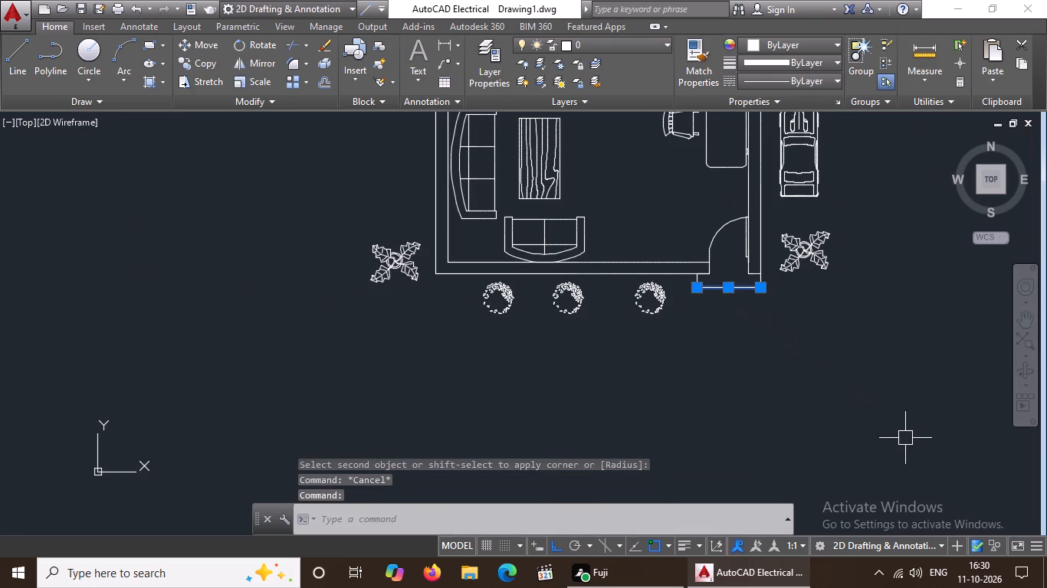
pyautogui.press('o')
pyautogui.press('Return')
pyautogui.write('10"')
pyautogui.press('Return')
pyautogui.click(754, 326)
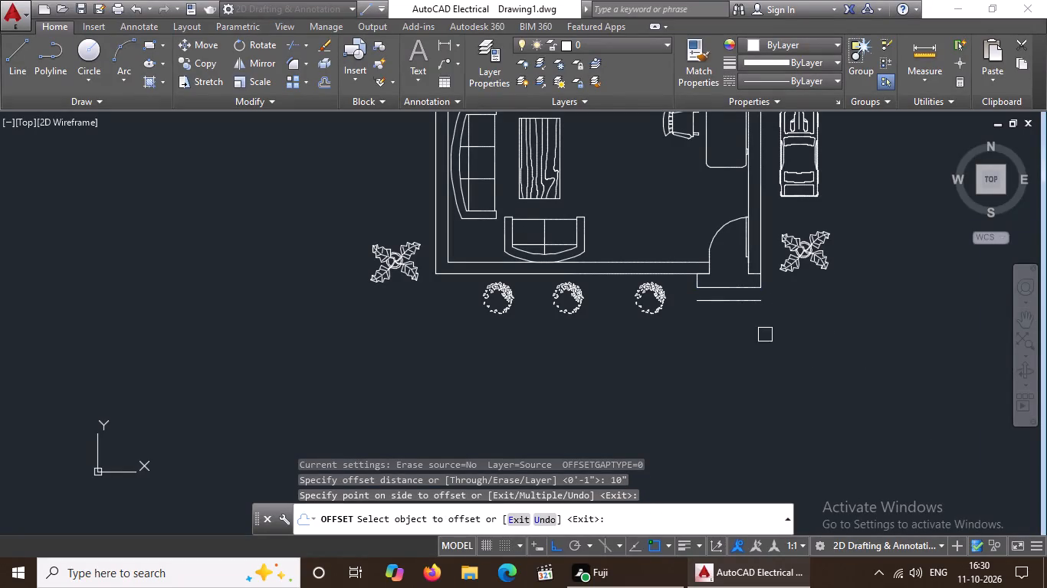
pyautogui.scroll(-1, 776, 332)
pyautogui.press('Escape')
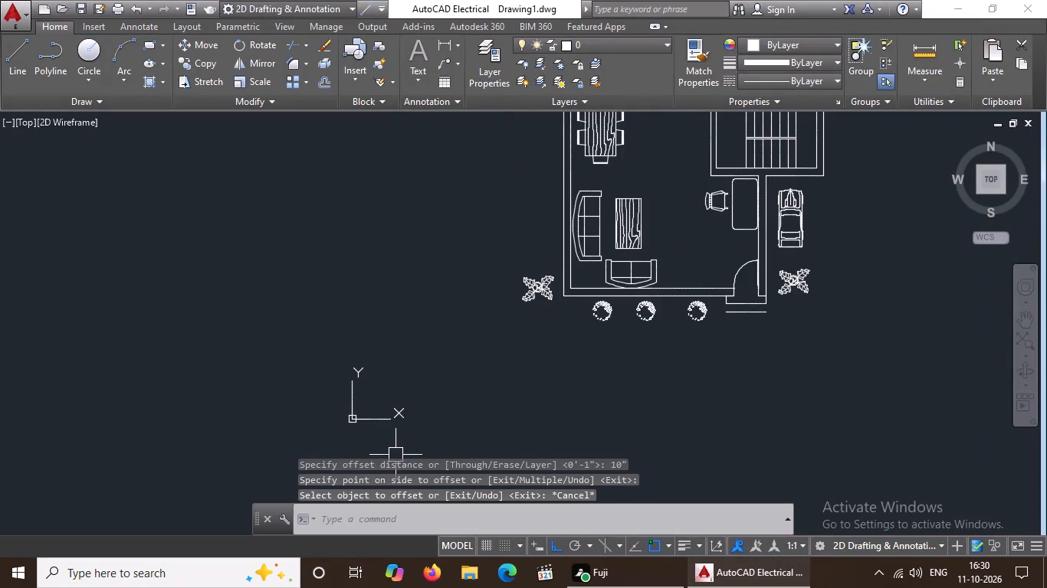
# Draw vertical lines from the first step's west and east corners down to the offset line, closing the second step's ends.
pyautogui.scroll(4, 734, 295)
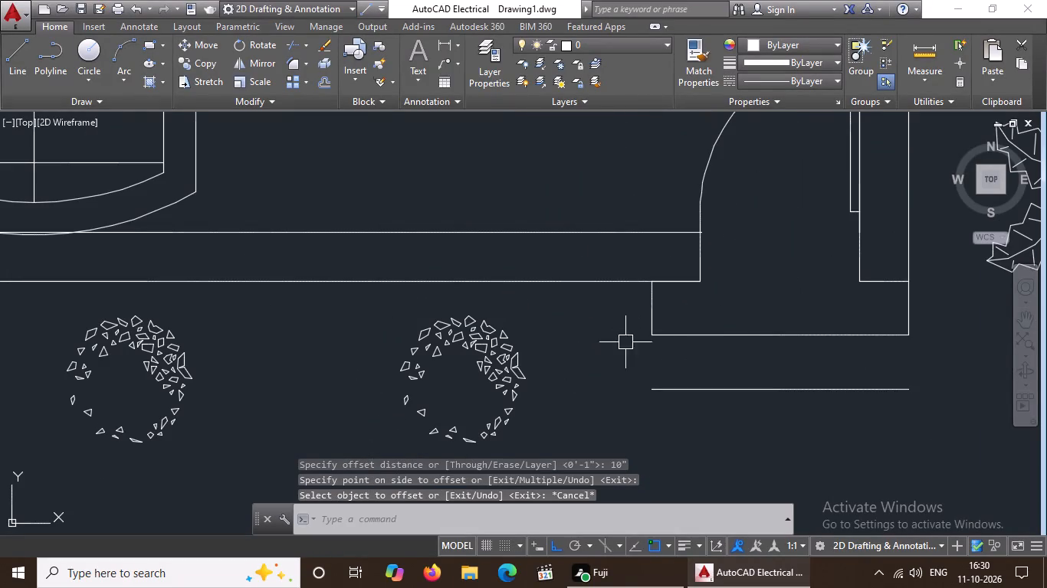
pyautogui.moveTo(15, 67); pyautogui.dragTo(93, 83)
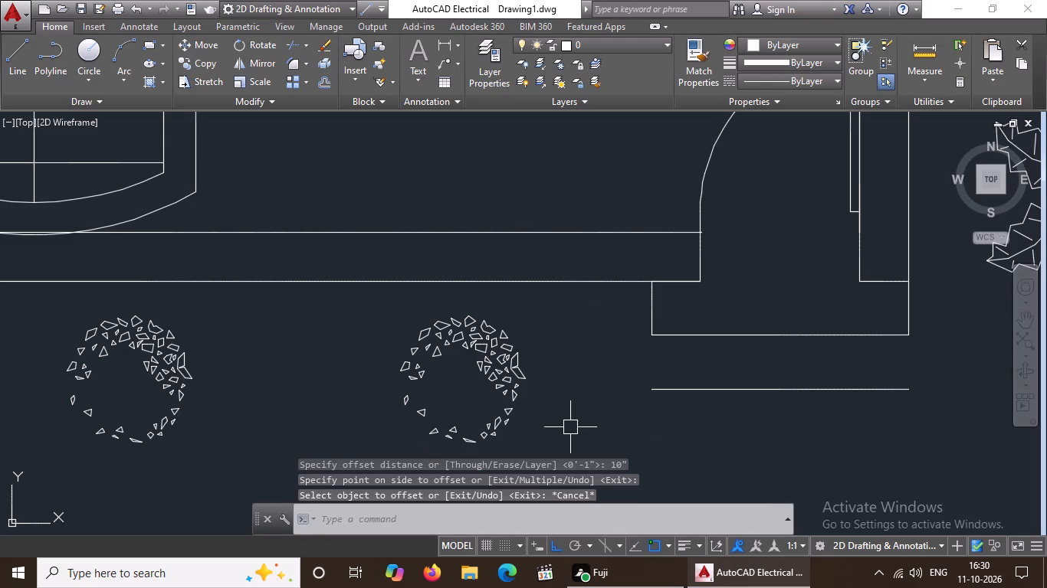
pyautogui.moveTo(21, 63); pyautogui.dragTo(42, 73)
pyautogui.press('Escape')
pyautogui.press('Escape')
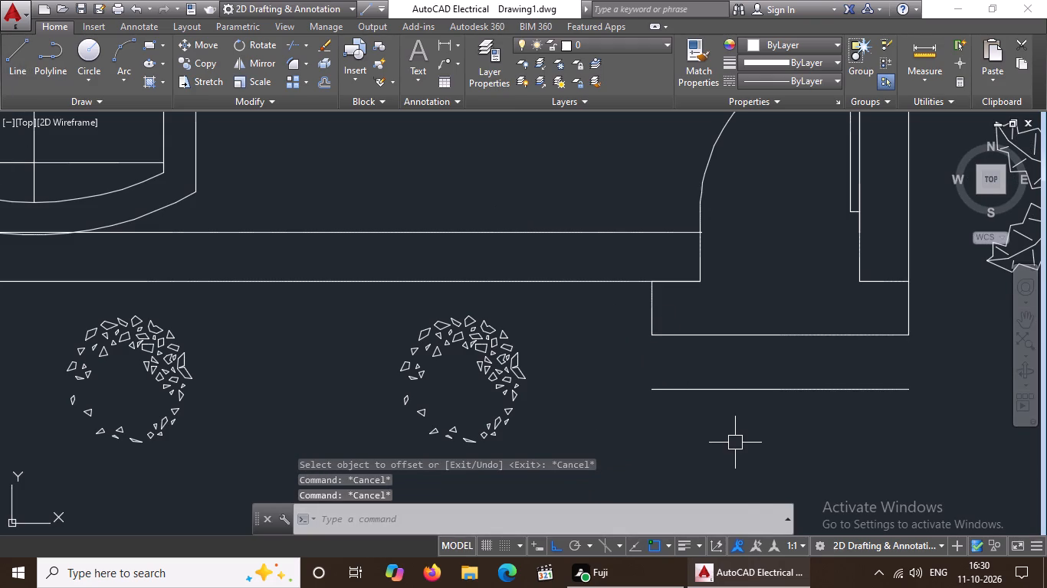
pyautogui.write('L')
pyautogui.press('space')
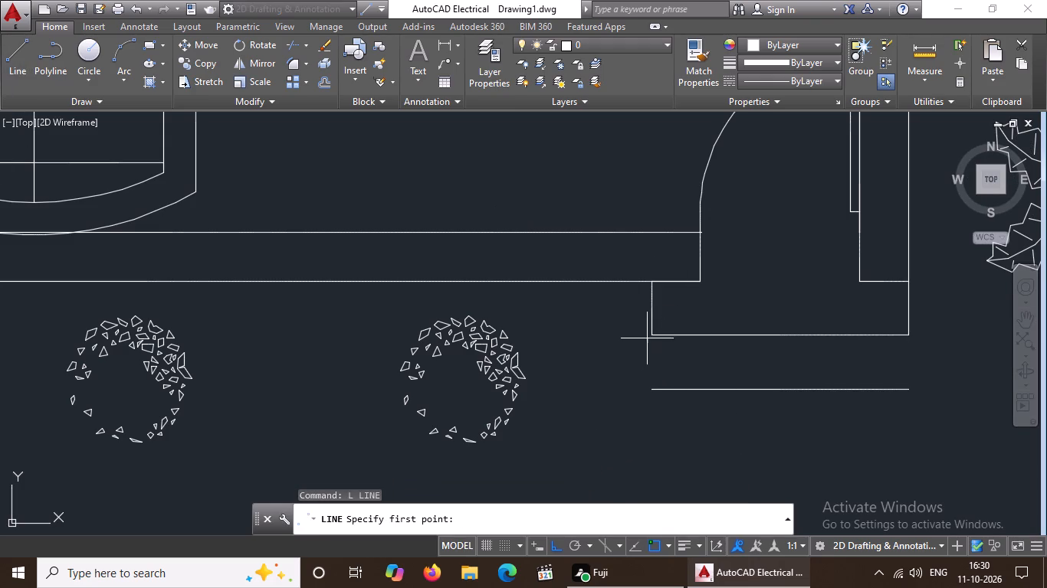
pyautogui.click(652, 334)
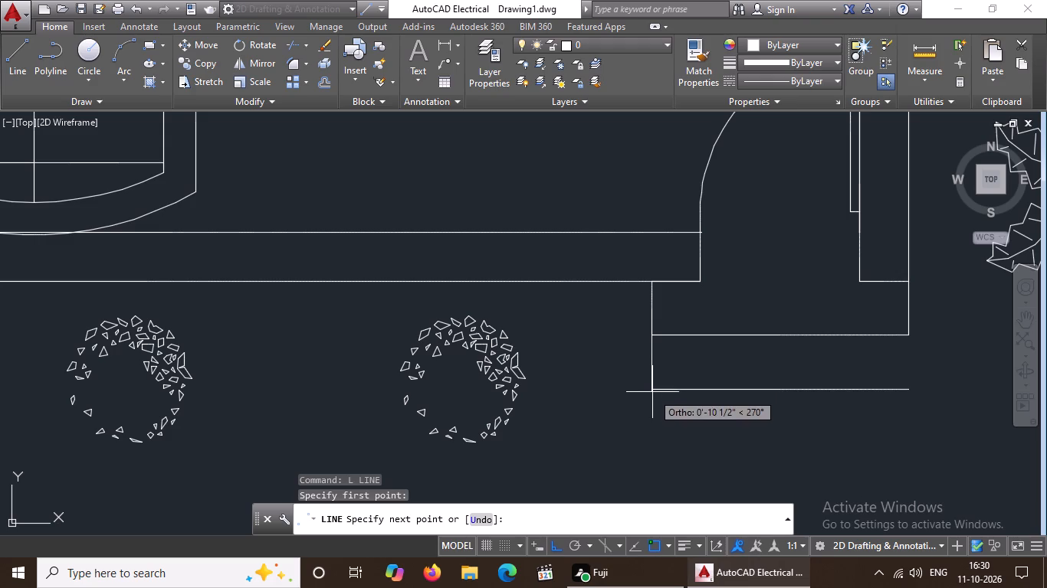
pyautogui.click(652, 388)
pyautogui.press('Escape')
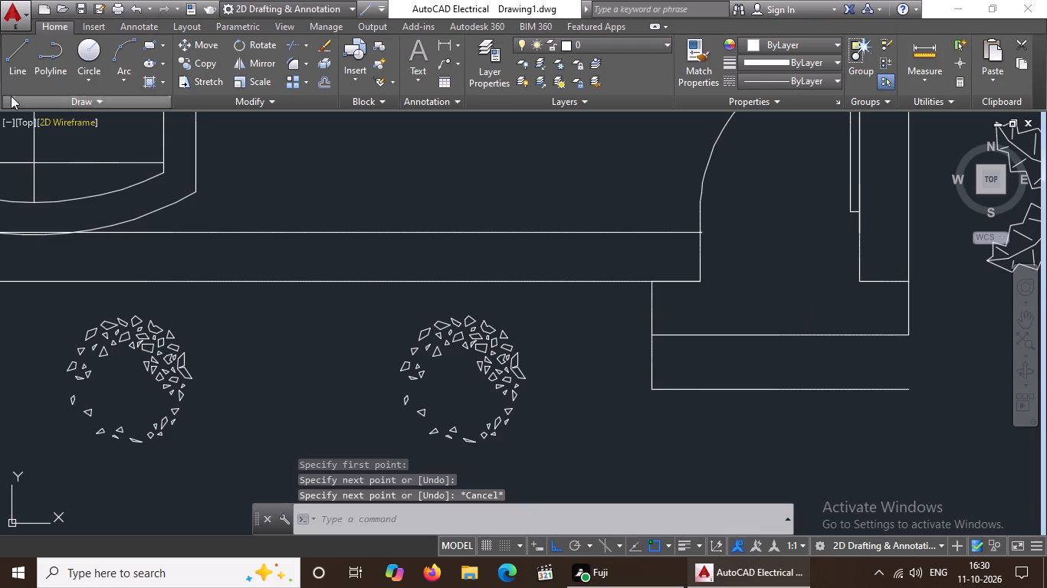
pyautogui.click(9, 60)
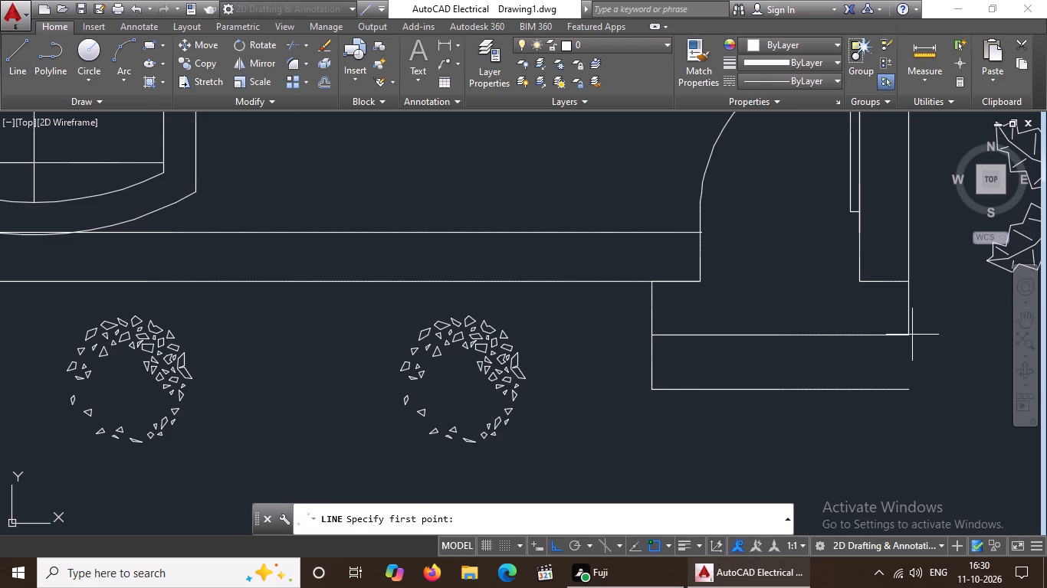
pyautogui.click(907, 335)
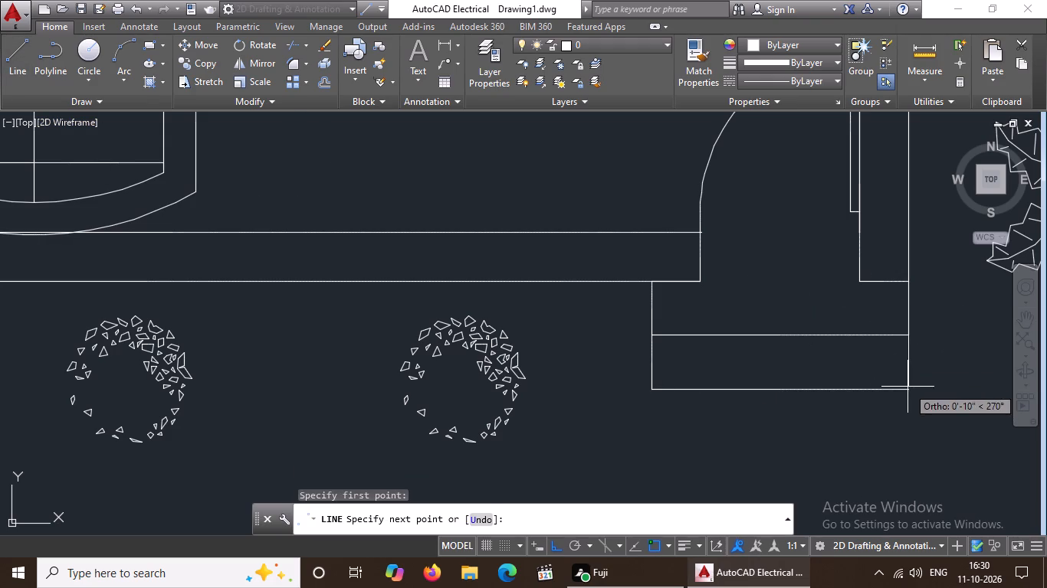
pyautogui.click(909, 392)
pyautogui.scroll(-4, 914, 403)
pyautogui.press('Escape')
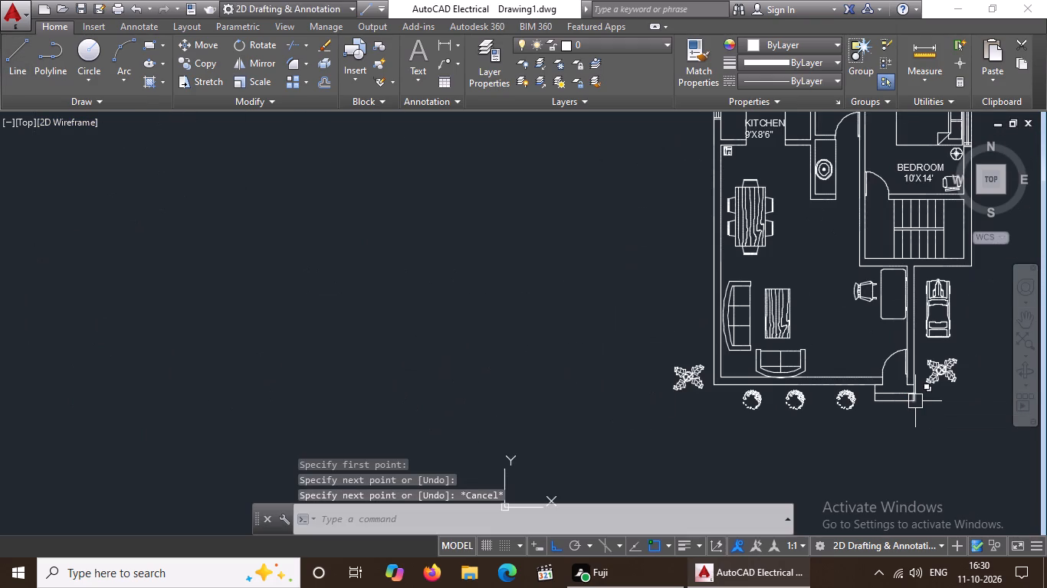
# Copy the BEDROOM label with Ortho off into the living room, between the dining table and the coffee table.
pyautogui.scroll(-3, 881, 364)
pyautogui.moveTo(925, 263); pyautogui.dragTo(809, 292, button='middle')
pyautogui.scroll(1, 925, 263)
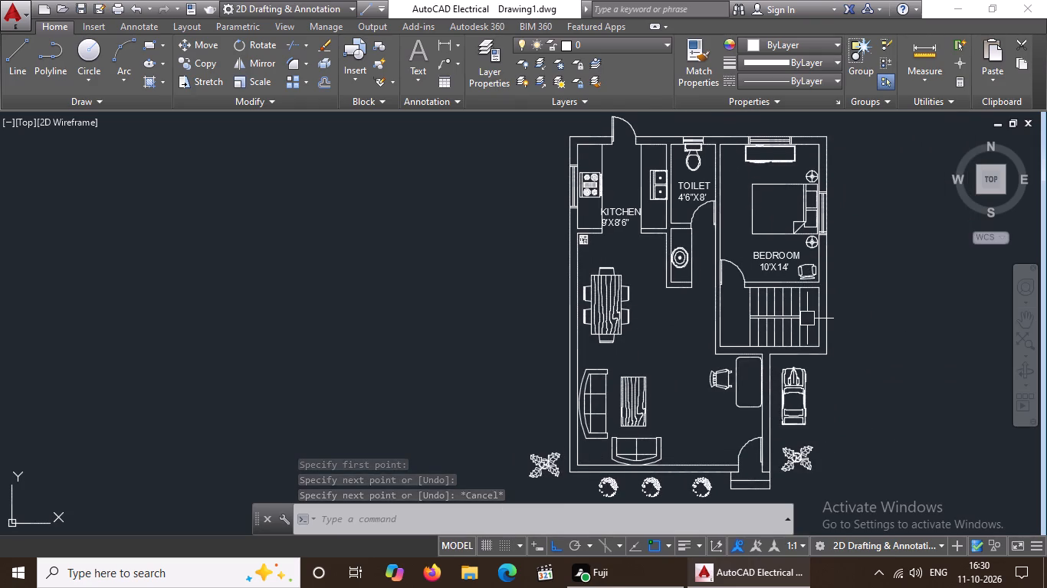
pyautogui.click(773, 260)
pyautogui.click(218, 63)
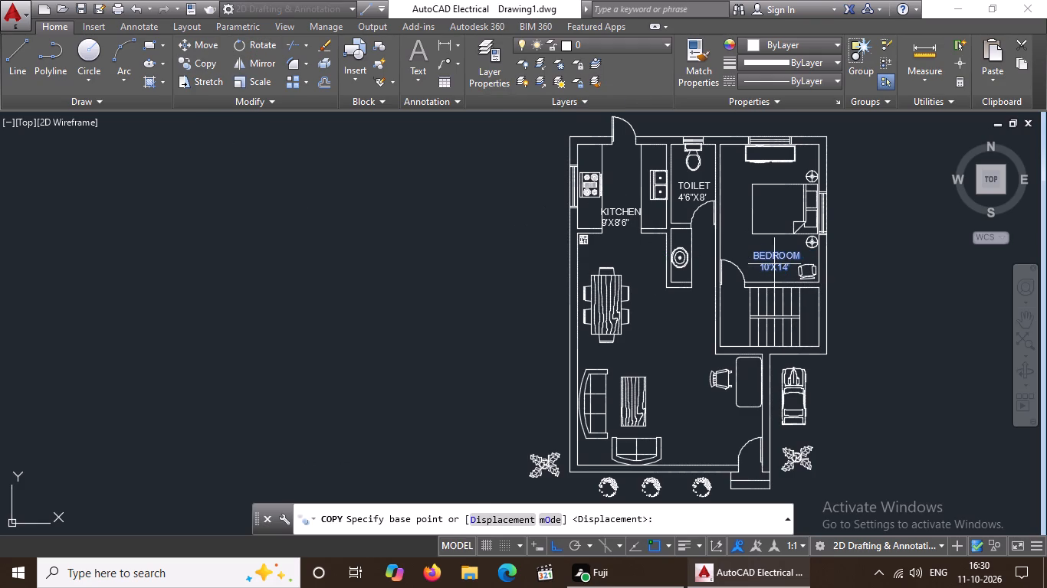
pyautogui.click(779, 260)
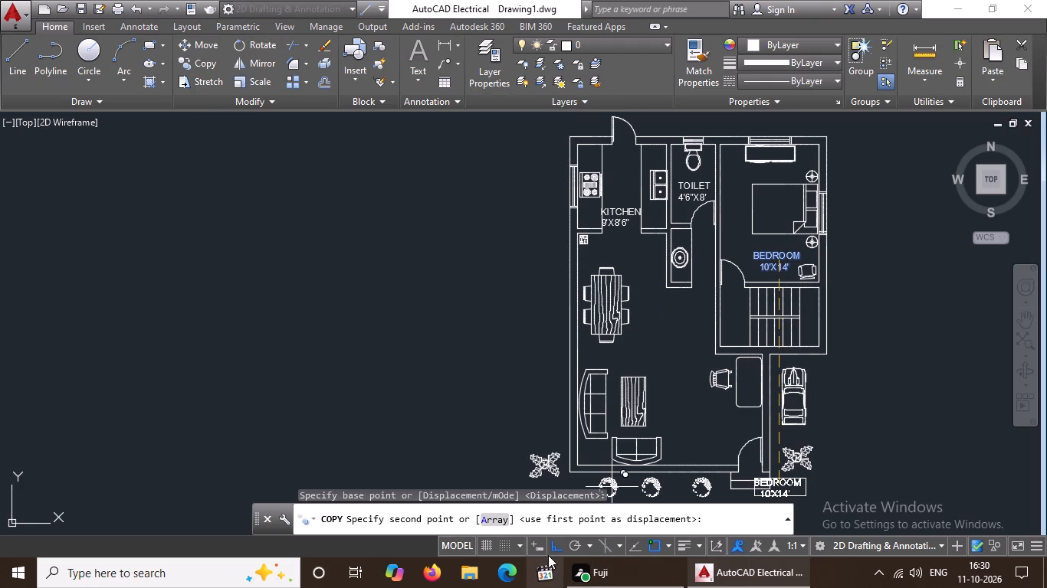
pyautogui.click(553, 547)
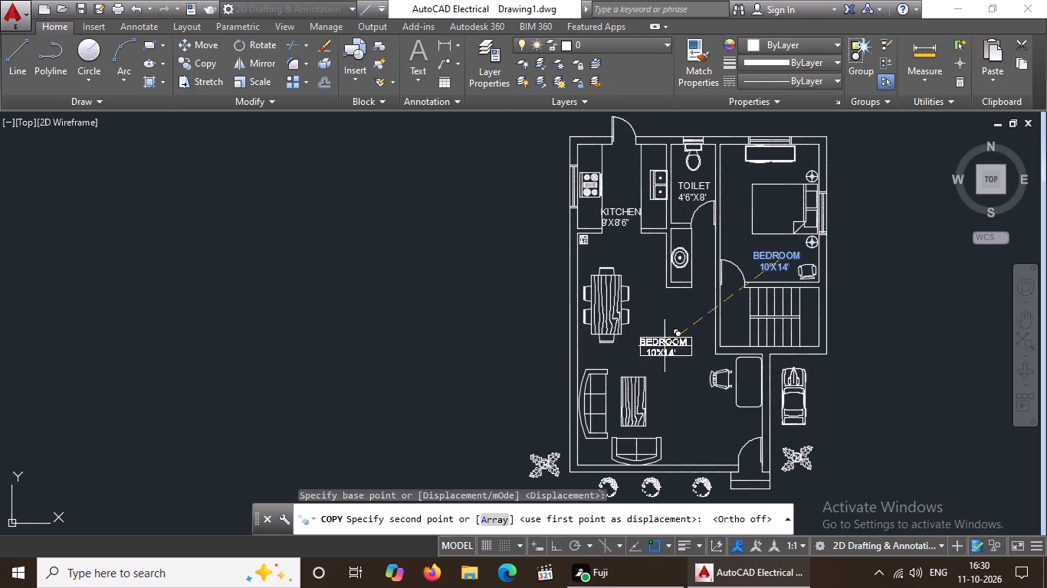
pyautogui.click(658, 351)
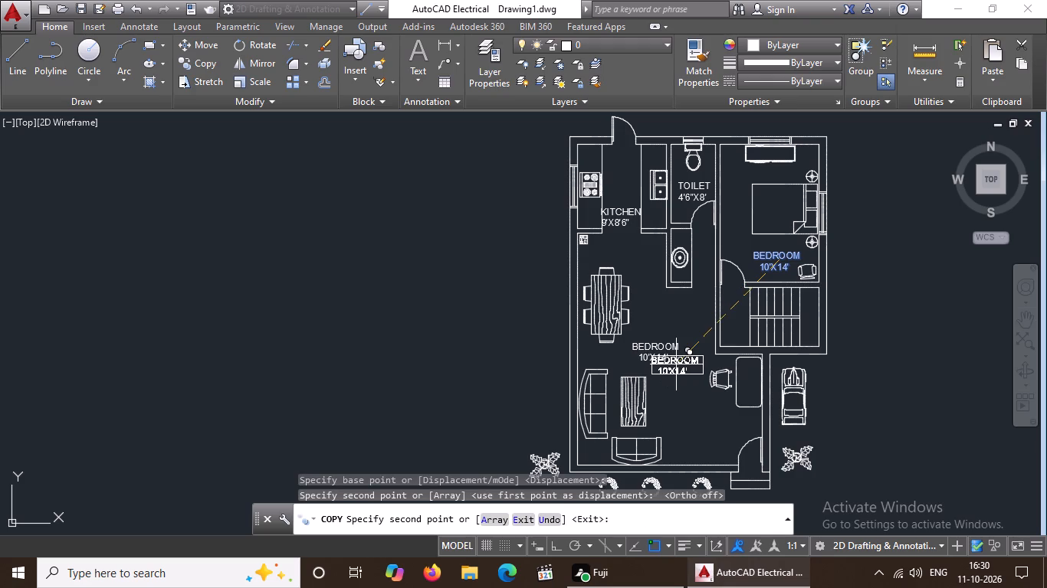
pyautogui.press('Escape')
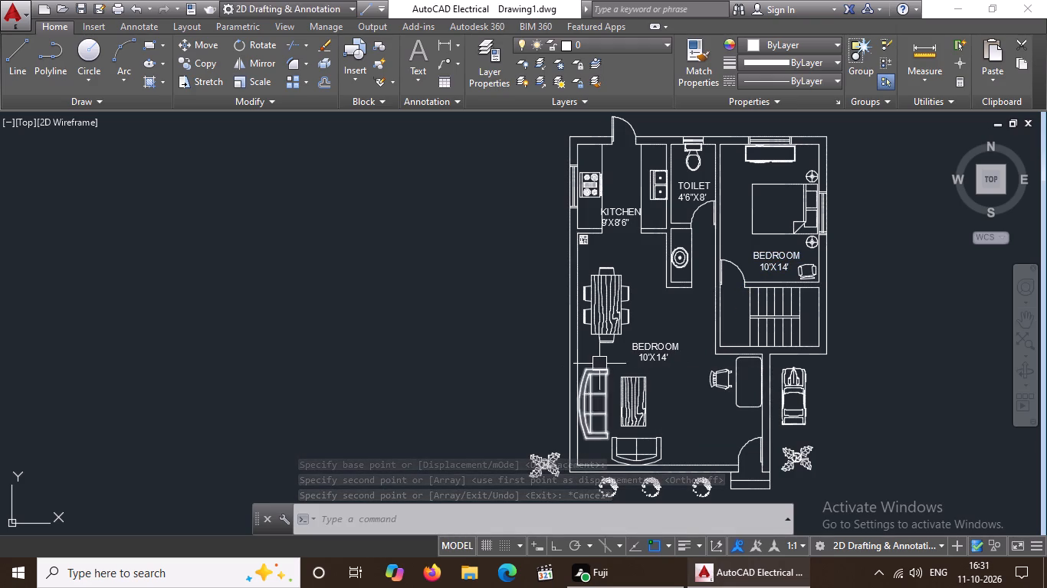
# Replace the copied label's text in the living room with LIVING and 19'6"X12'1" on a second line.
pyautogui.scroll(1, 612, 363)
pyautogui.doubleClick(693, 351)
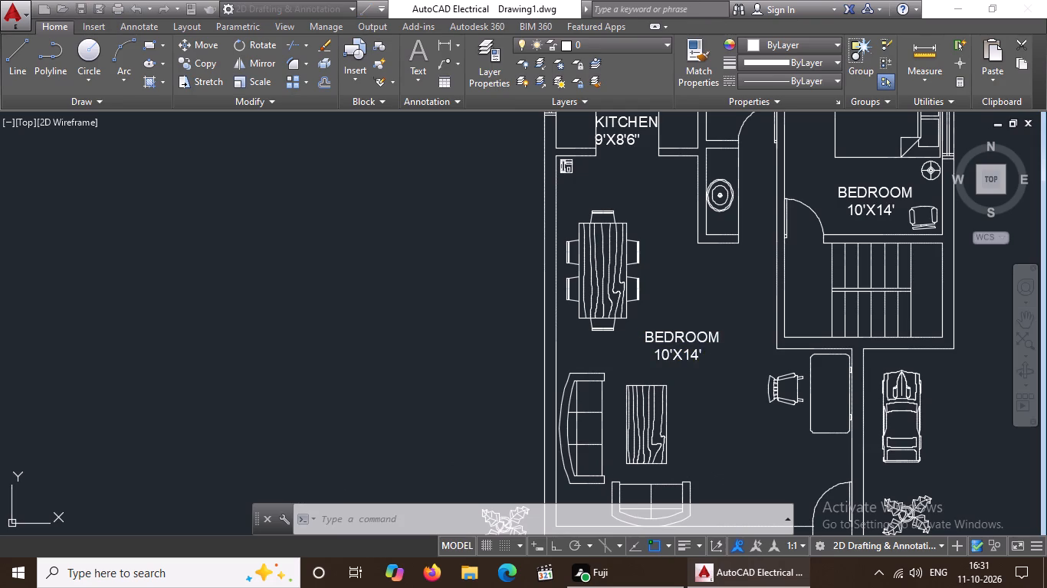
pyautogui.click(708, 354)
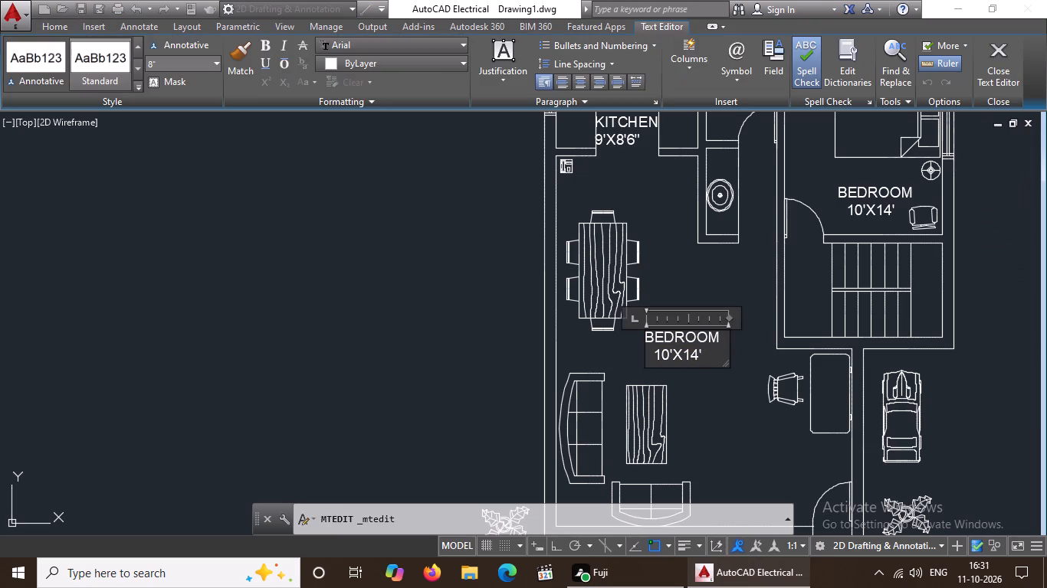
pyautogui.press('BackSpace')
pyautogui.press('BackSpace')
pyautogui.press('BackSpace')
pyautogui.press('BackSpace')
pyautogui.press('BackSpace')
pyautogui.press('BackSpace')
pyautogui.press('BackSpace')
pyautogui.press('BackSpace')
pyautogui.press('BackSpace')
pyautogui.press('BackSpace')
pyautogui.press('BackSpace')
pyautogui.press('BackSpace')
pyautogui.press('BackSpace')
pyautogui.press('BackSpace')
pyautogui.press('BackSpace')
pyautogui.press('BackSpace')
pyautogui.press('BackSpace')
pyautogui.press('BackSpace')
pyautogui.press('BackSpace')
pyautogui.press('BackSpace')
pyautogui.press('BackSpace')
pyautogui.press('BackSpace')
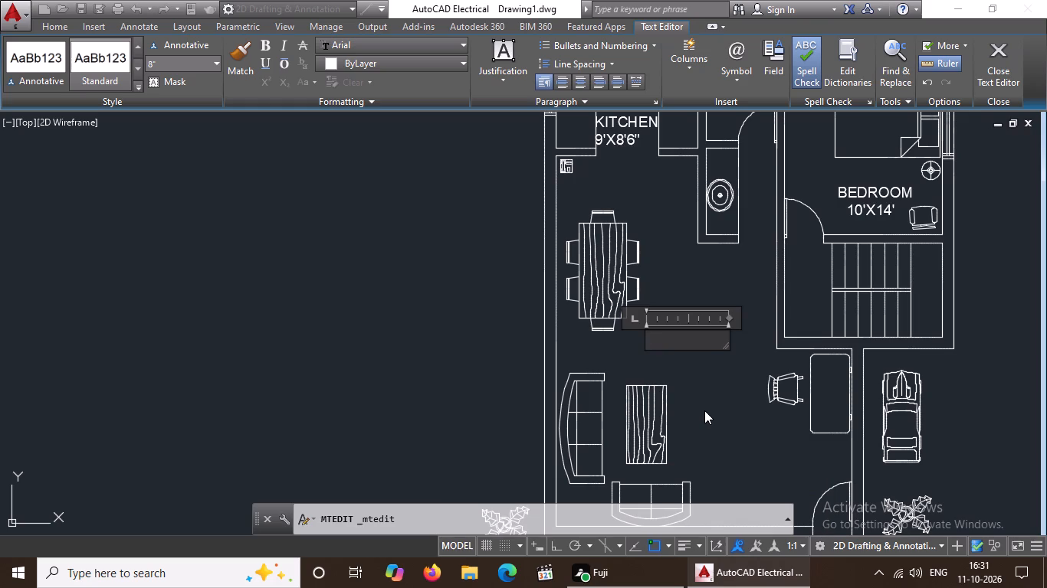
pyautogui.write('LIVIN')
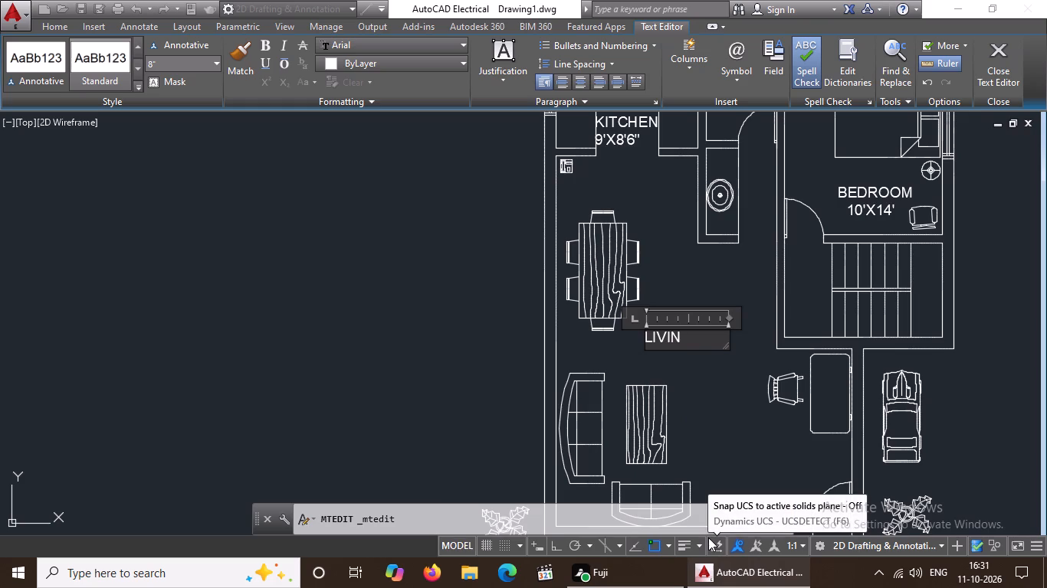
pyautogui.press('g')
pyautogui.press('Return')
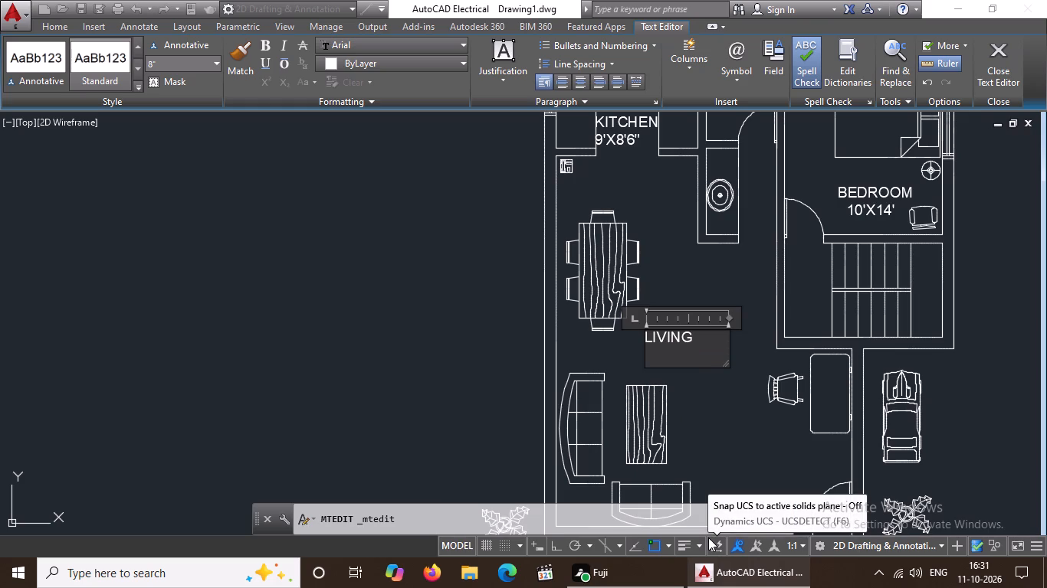
pyautogui.write("19'")
pyautogui.write('6"')
pyautogui.press('x')
pyautogui.write('12\'1"')
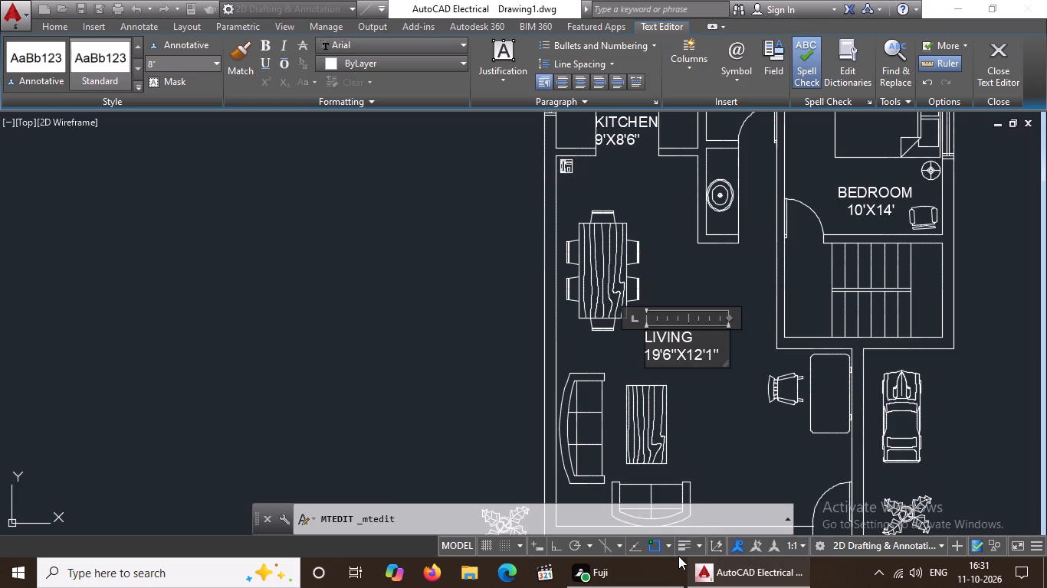
# Indent the LIVING line by two spaces to centre it over its dimensions, and finish the text edit.
pyautogui.click(647, 337)
pyautogui.press('space')
pyautogui.press('space')
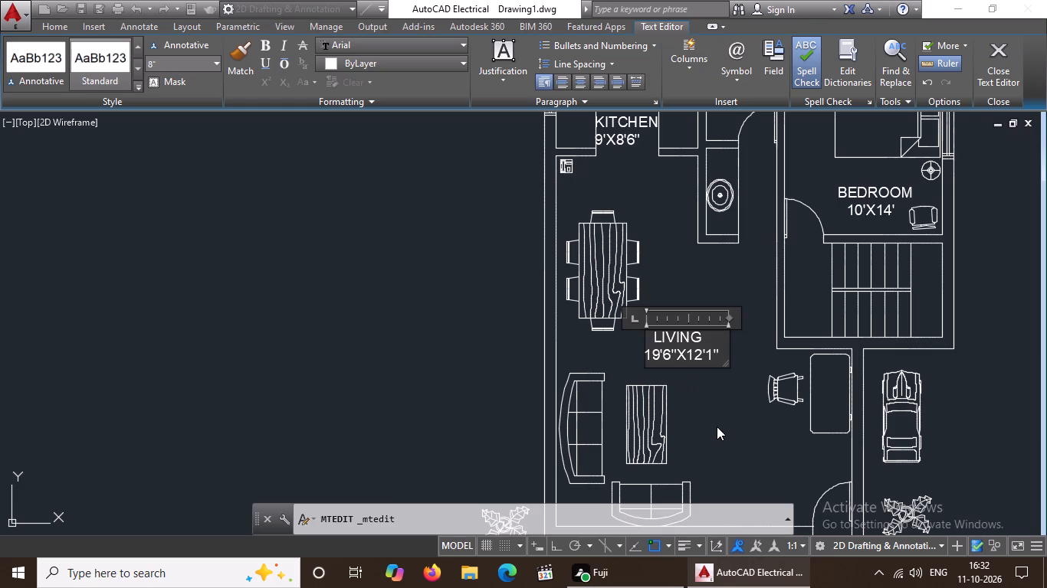
pyautogui.click(723, 407)
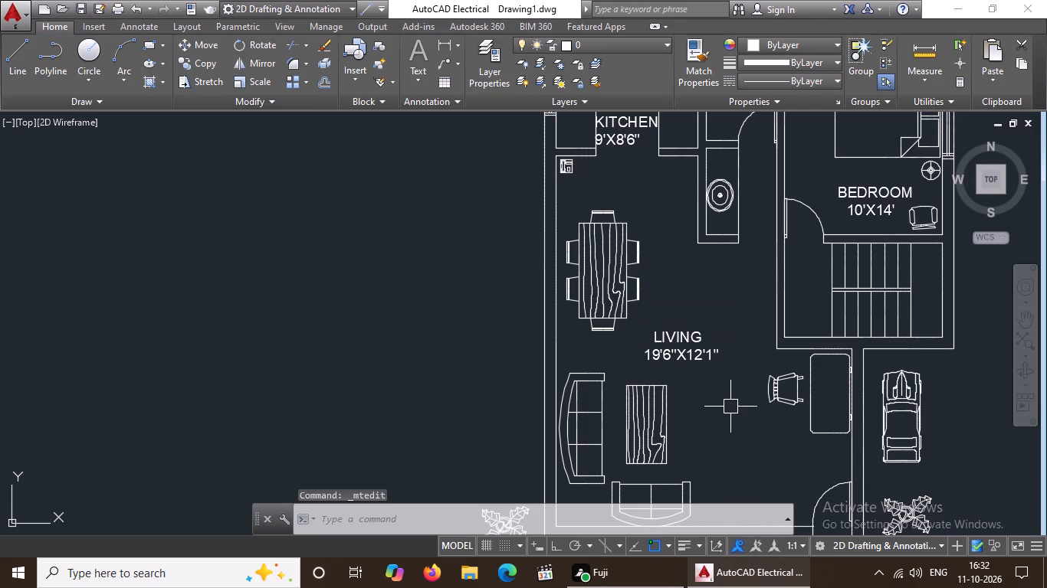
pyautogui.scroll(-2, 730, 407)
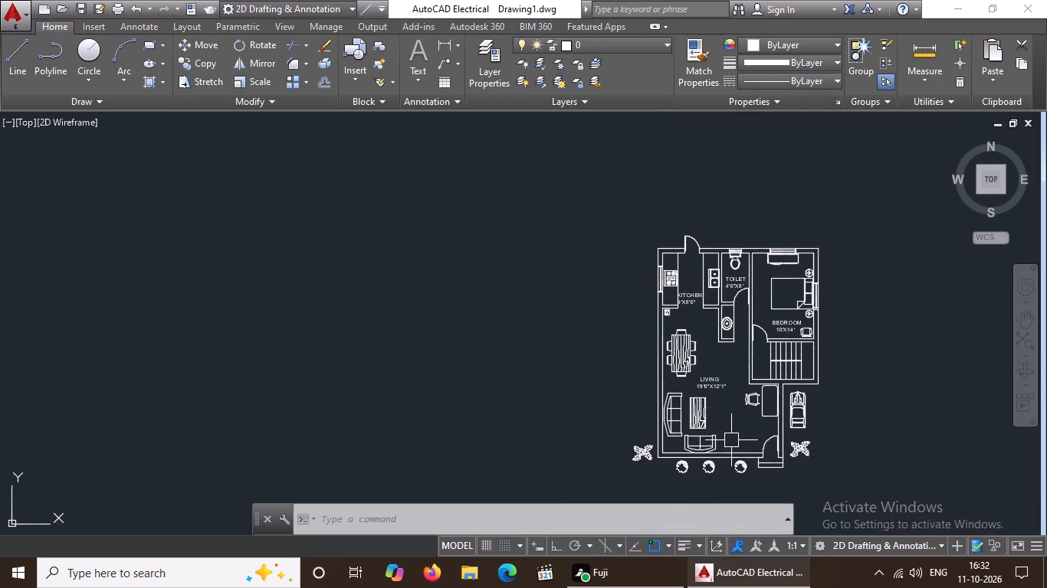
# Examine the furnished floor plan, its room labels, the exterior plants, the parked car and the entrance steps.
pyautogui.scroll(1, 735, 438)
pyautogui.scroll(-1, 735, 439)
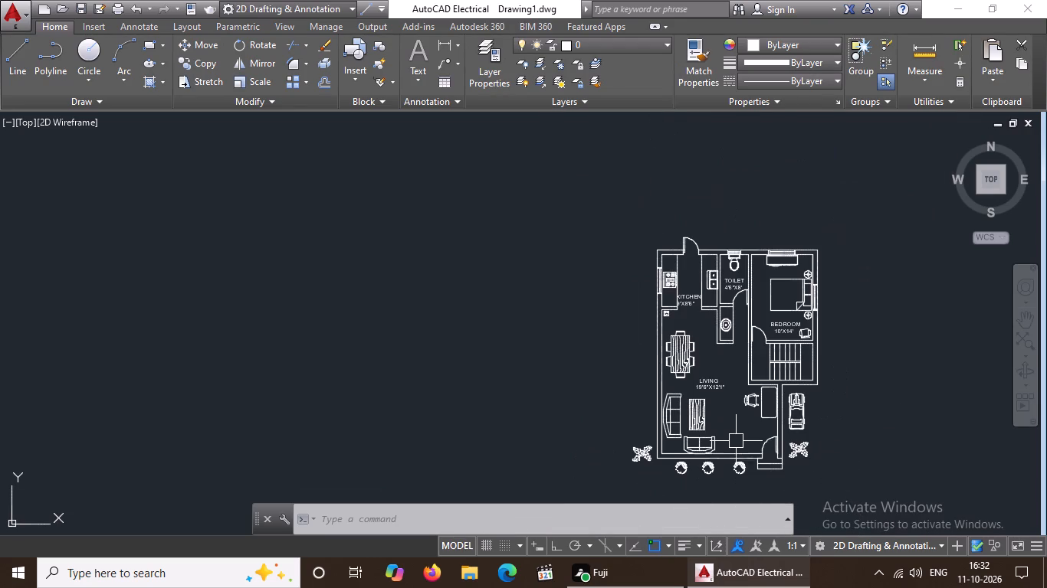
pyautogui.scroll(1, 761, 485)
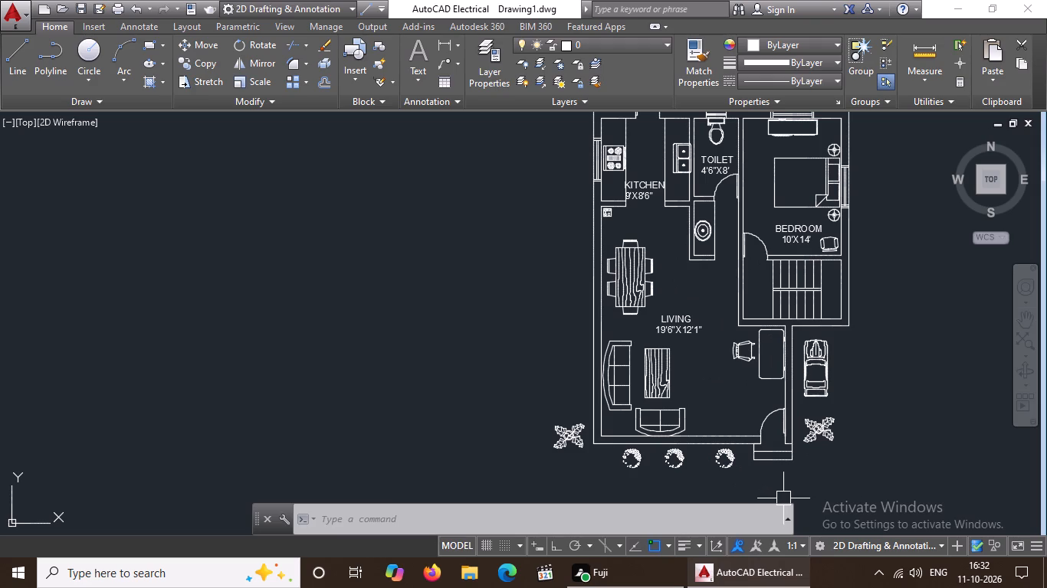
pyautogui.scroll(-1, 783, 498)
pyautogui.scroll(1, 778, 489)
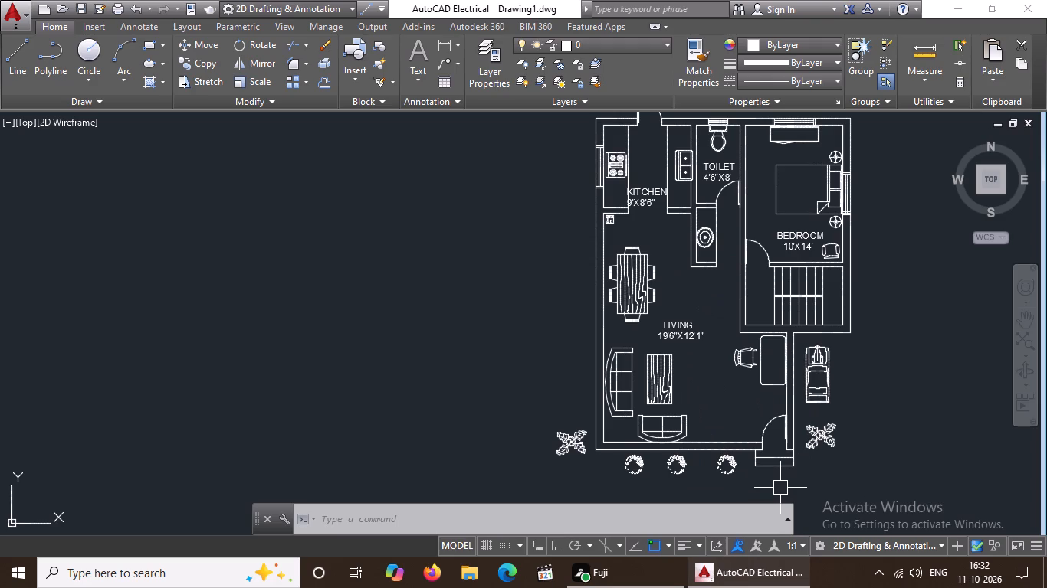
pyautogui.scroll(-2, 705, 408)
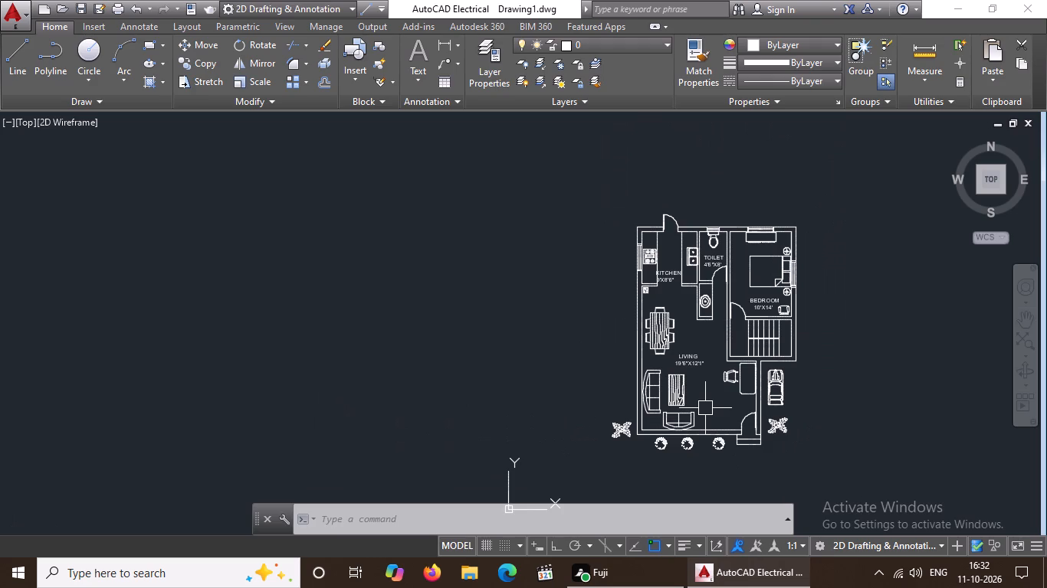
pyautogui.scroll(-1, 760, 408)
pyautogui.scroll(1, 766, 460)
pyautogui.scroll(-2, 766, 460)
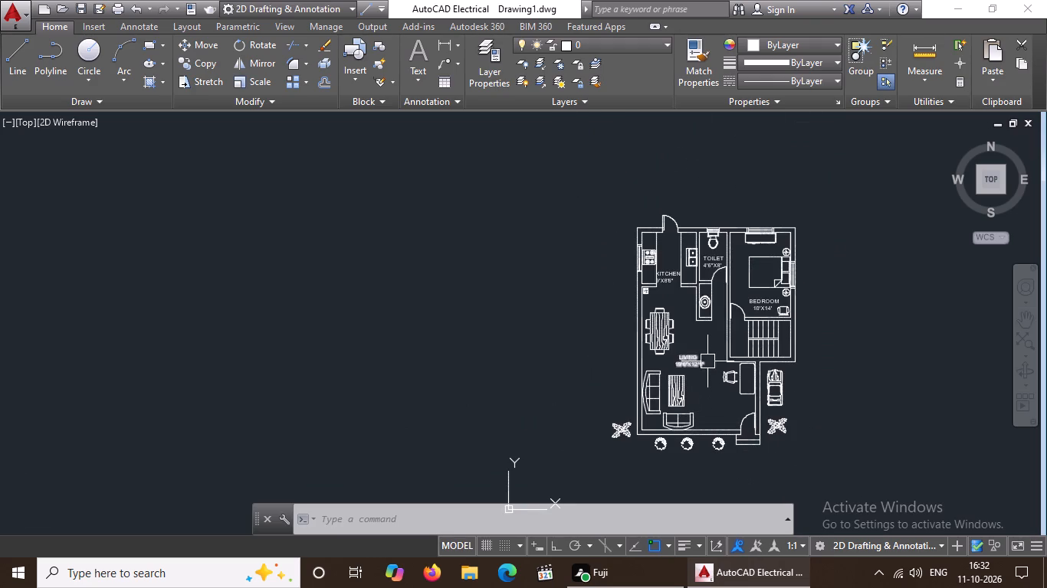
pyautogui.scroll(-1, 711, 372)
pyautogui.scroll(1, 795, 418)
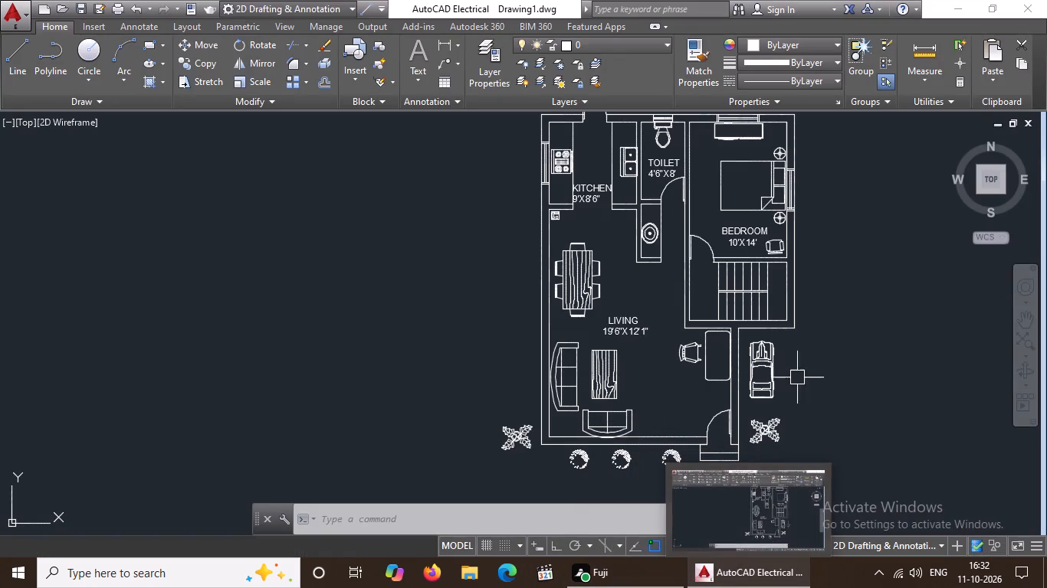
pyautogui.click(837, 377)
pyautogui.press('Escape')
pyautogui.scroll(-2, 766, 417)
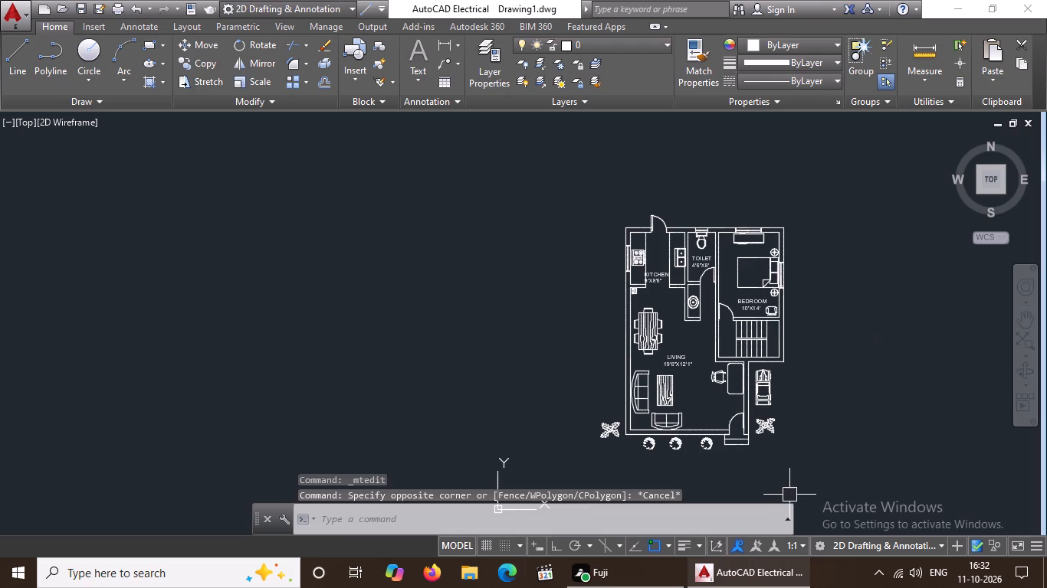
pyautogui.scroll(1, 789, 495)
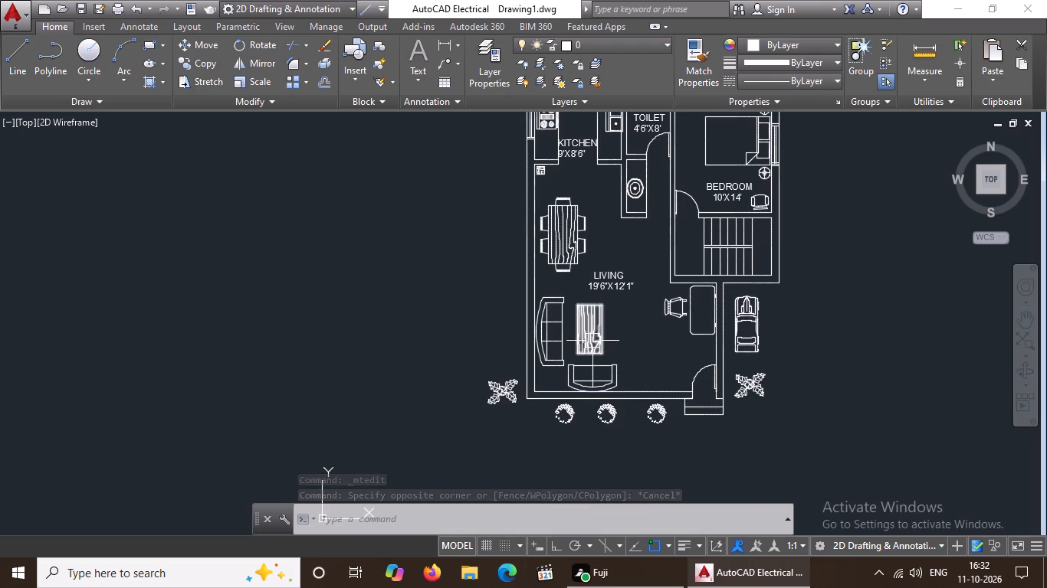
pyautogui.scroll(-1, 592, 341)
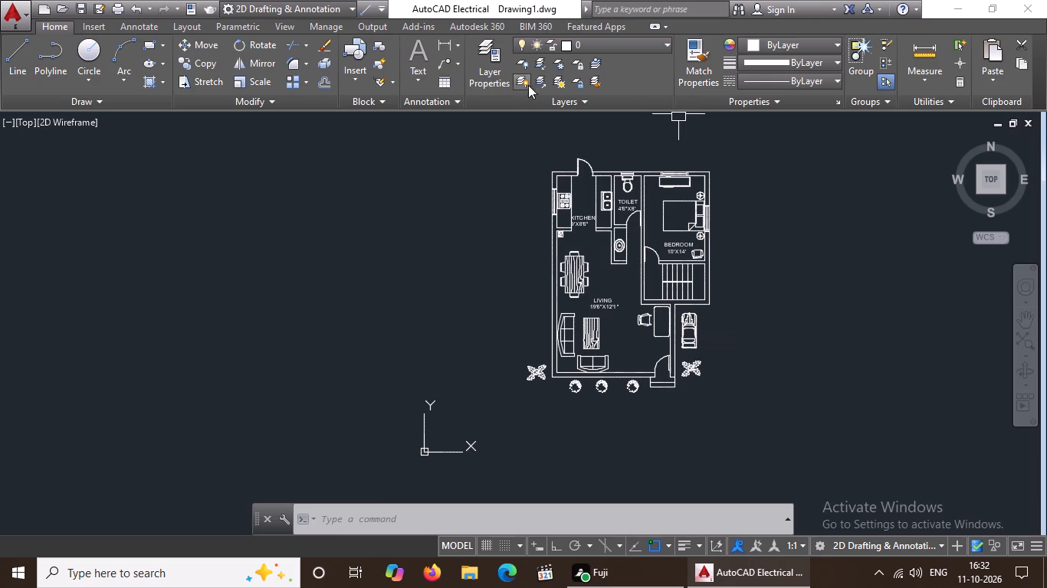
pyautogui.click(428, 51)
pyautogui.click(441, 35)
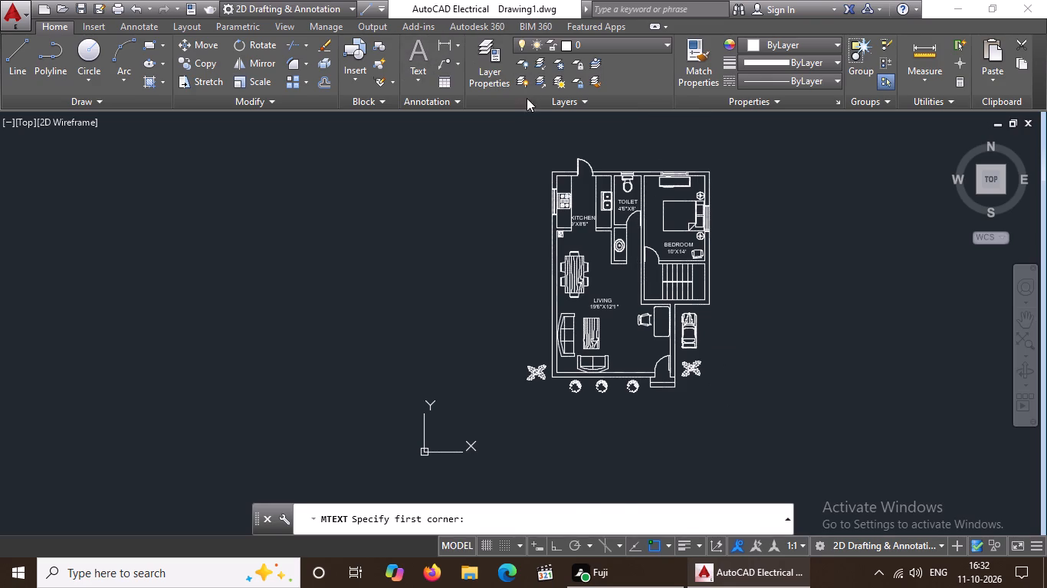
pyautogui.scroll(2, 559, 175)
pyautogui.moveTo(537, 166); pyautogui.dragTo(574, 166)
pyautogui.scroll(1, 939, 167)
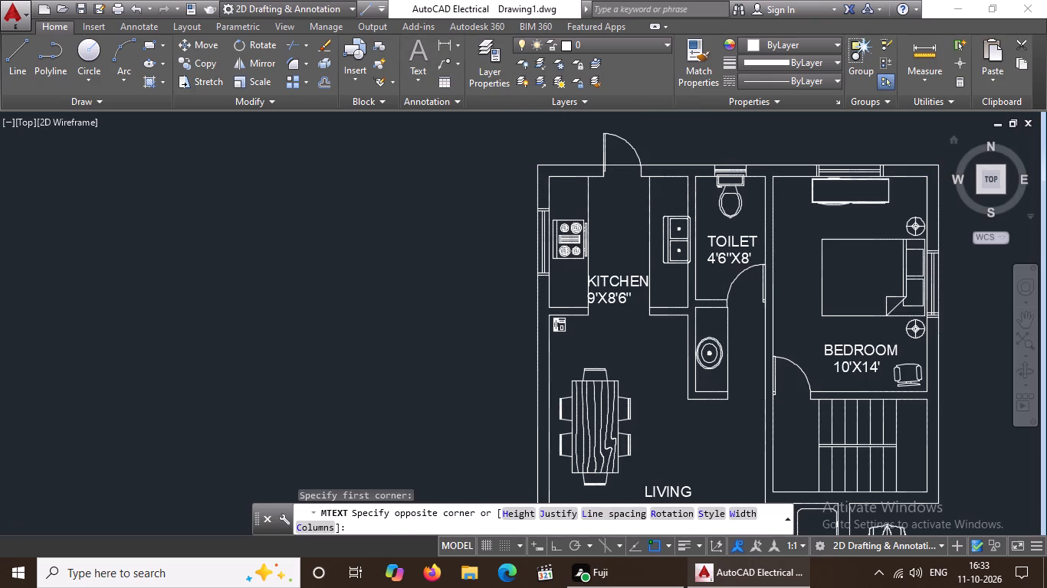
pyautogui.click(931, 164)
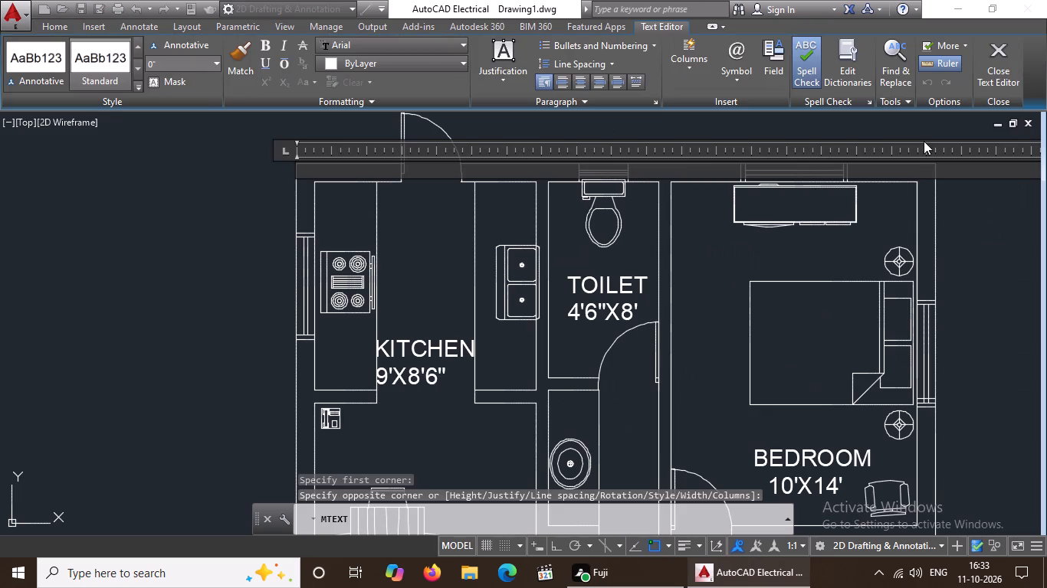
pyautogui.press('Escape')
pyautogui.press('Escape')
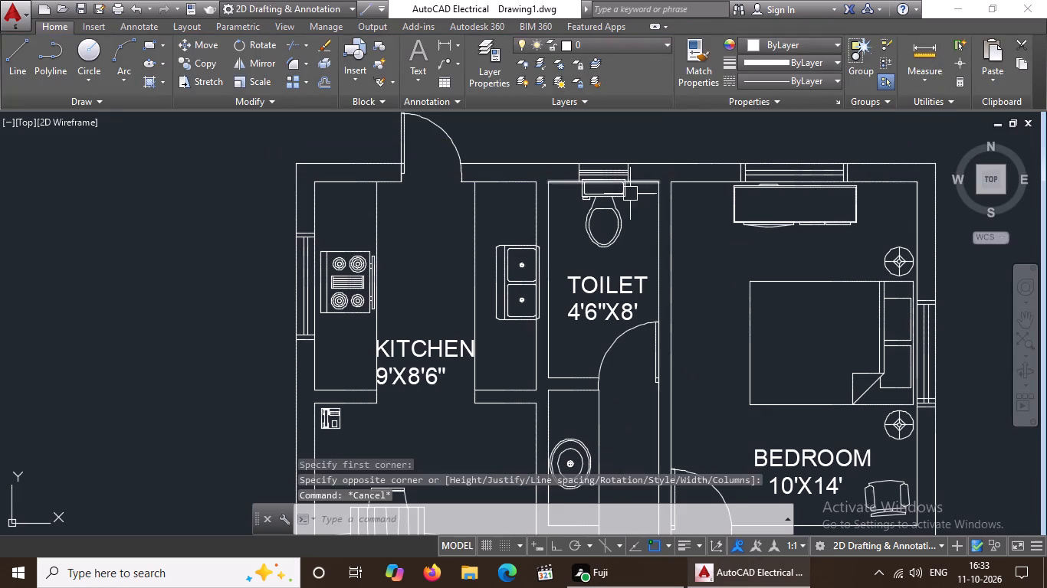
# With Ortho on, add a horizontal linear dimension between the house's northwest and northeast outer corners, placed just north of the wall.
pyautogui.scroll(-3, 630, 194)
pyautogui.scroll(3, 652, 150)
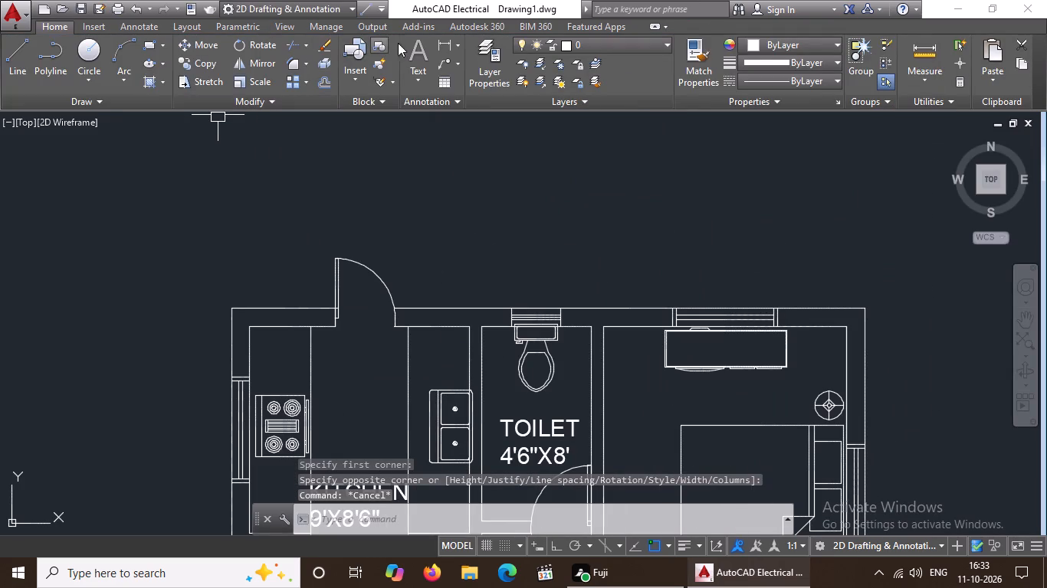
pyautogui.click(444, 46)
pyautogui.moveTo(230, 312); pyautogui.dragTo(245, 312)
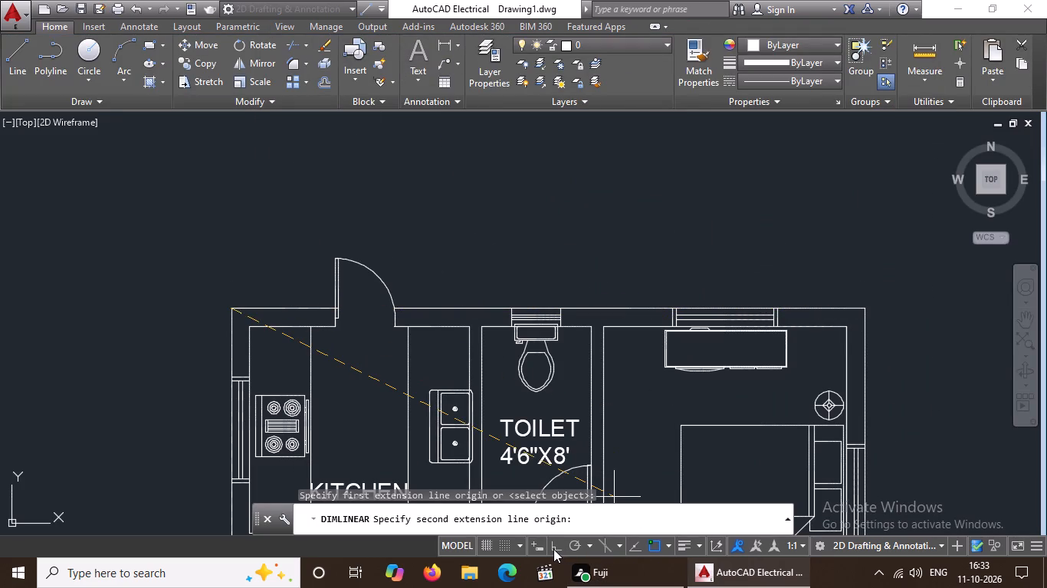
pyautogui.click(553, 549)
pyautogui.click(861, 314)
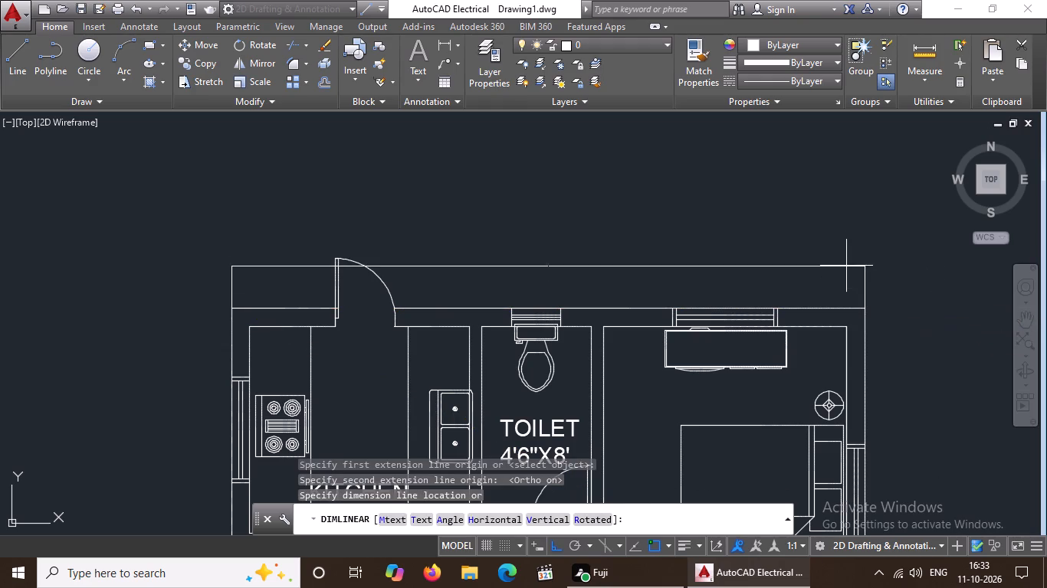
pyautogui.click(845, 242)
# Add a vertical linear dimension between the house's southwest and northwest outer corners, placed just west of the wall.
pyautogui.scroll(-4, 853, 237)
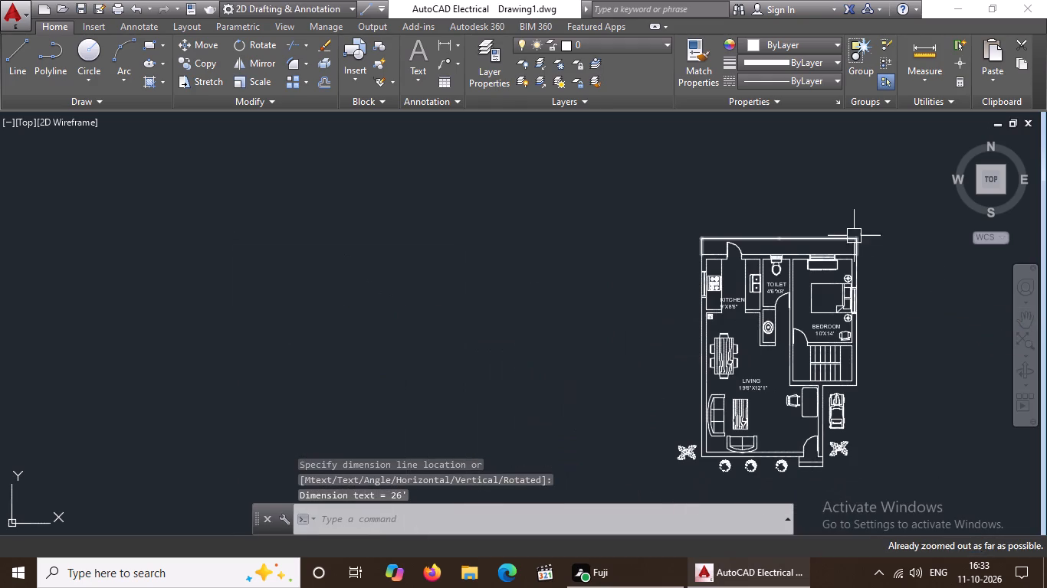
pyautogui.click(445, 45)
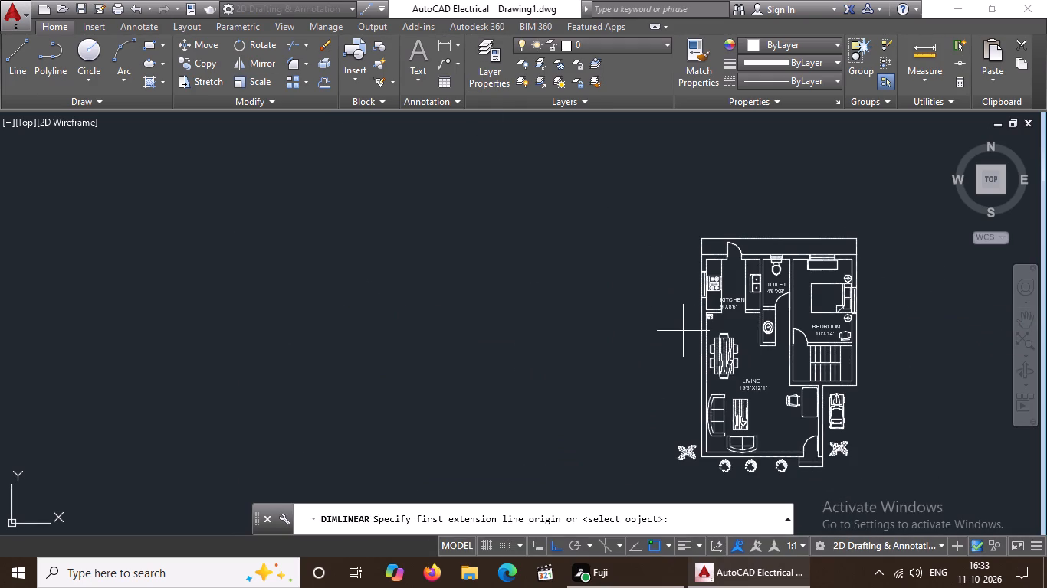
pyautogui.scroll(2, 709, 478)
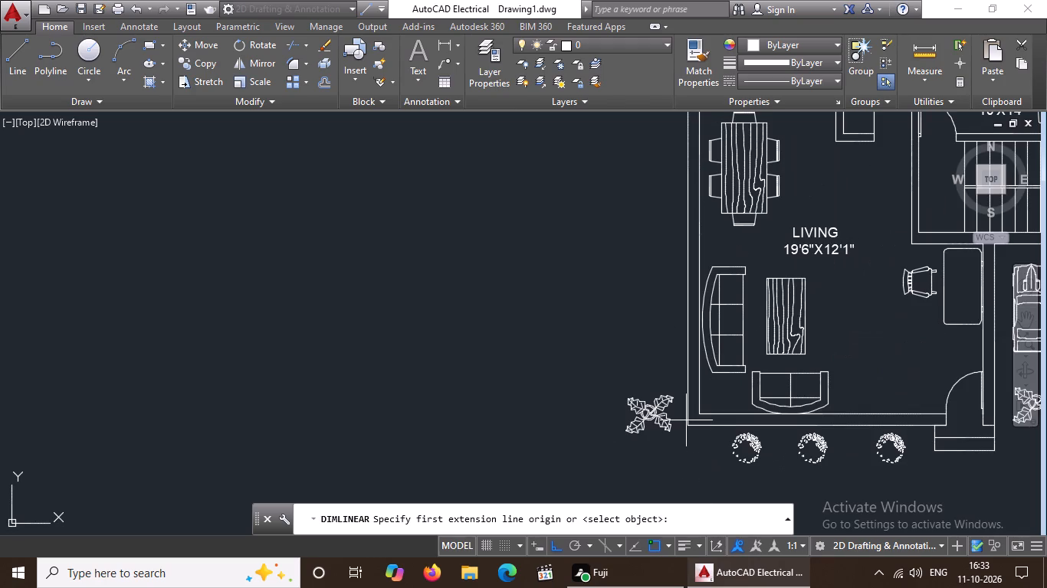
pyautogui.click(689, 431)
pyautogui.scroll(-3, 680, 228)
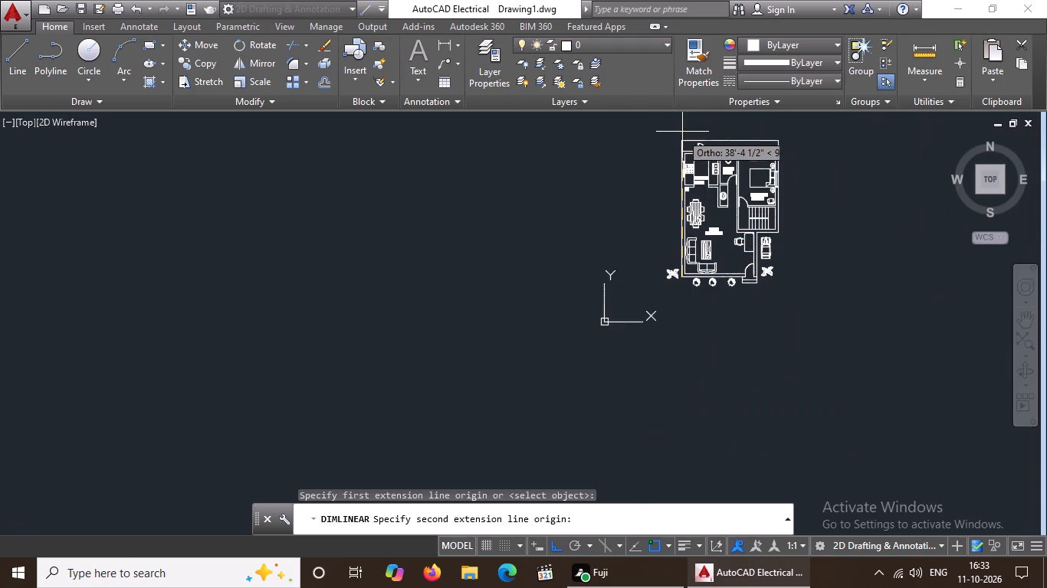
pyautogui.scroll(2, 682, 132)
pyautogui.moveTo(682, 182); pyautogui.dragTo(674, 185)
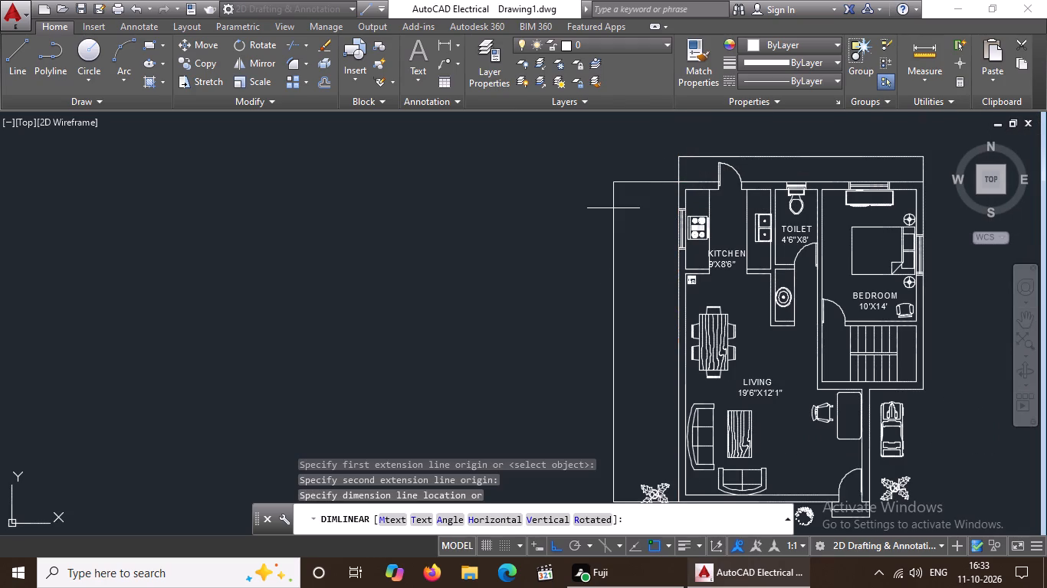
pyautogui.scroll(-2, 607, 211)
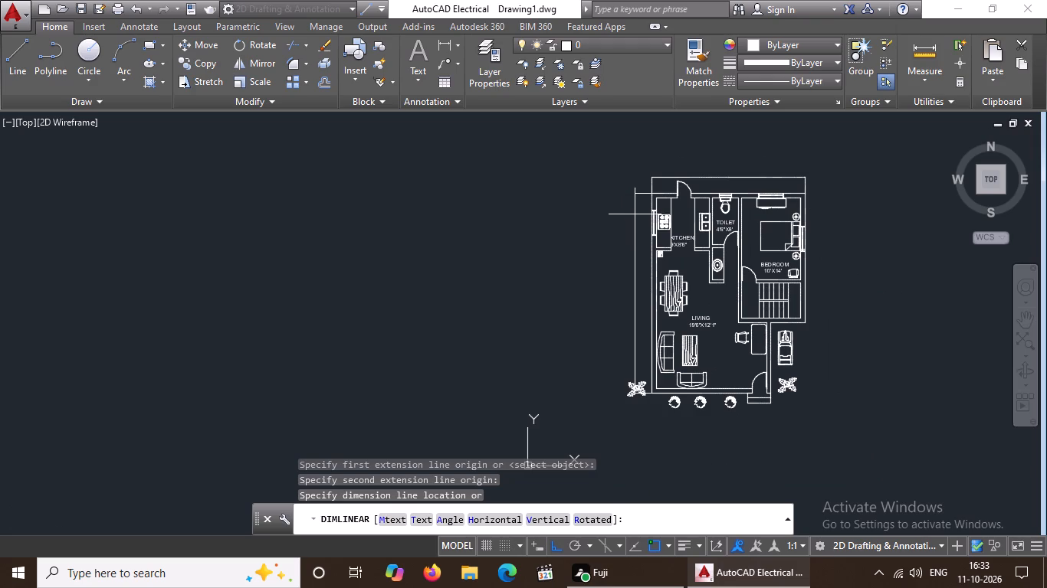
pyautogui.click(636, 214)
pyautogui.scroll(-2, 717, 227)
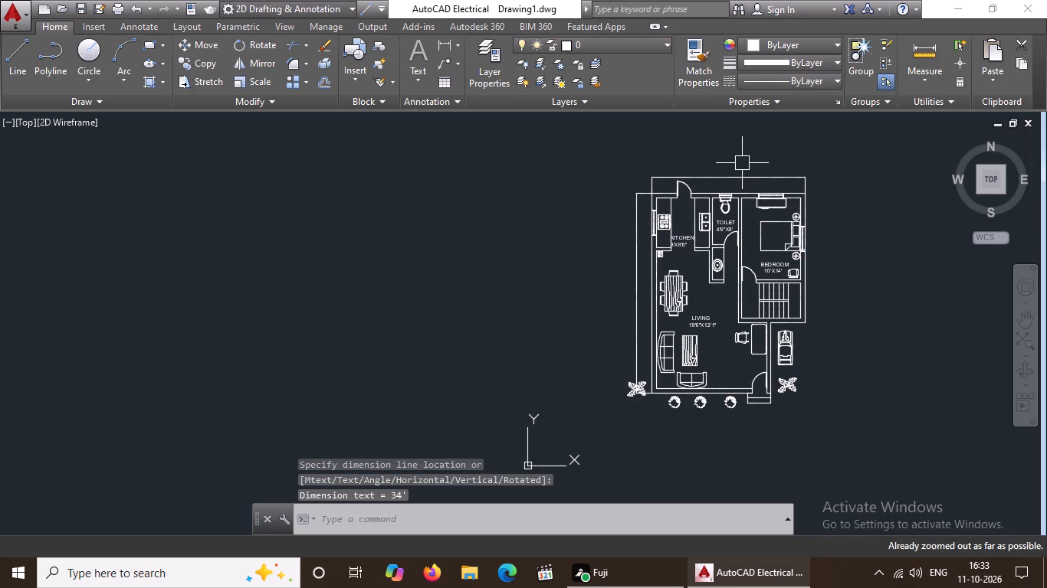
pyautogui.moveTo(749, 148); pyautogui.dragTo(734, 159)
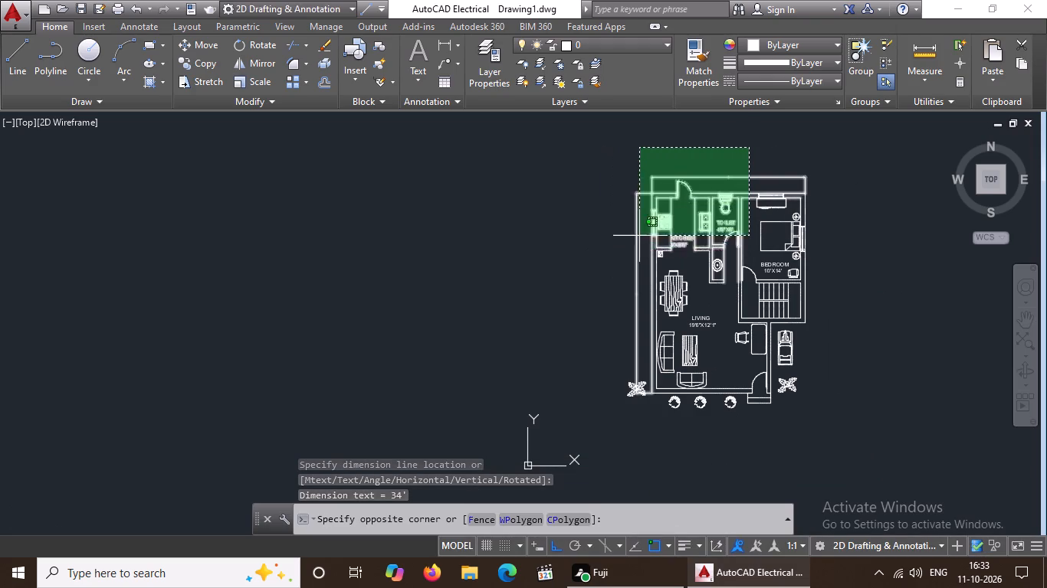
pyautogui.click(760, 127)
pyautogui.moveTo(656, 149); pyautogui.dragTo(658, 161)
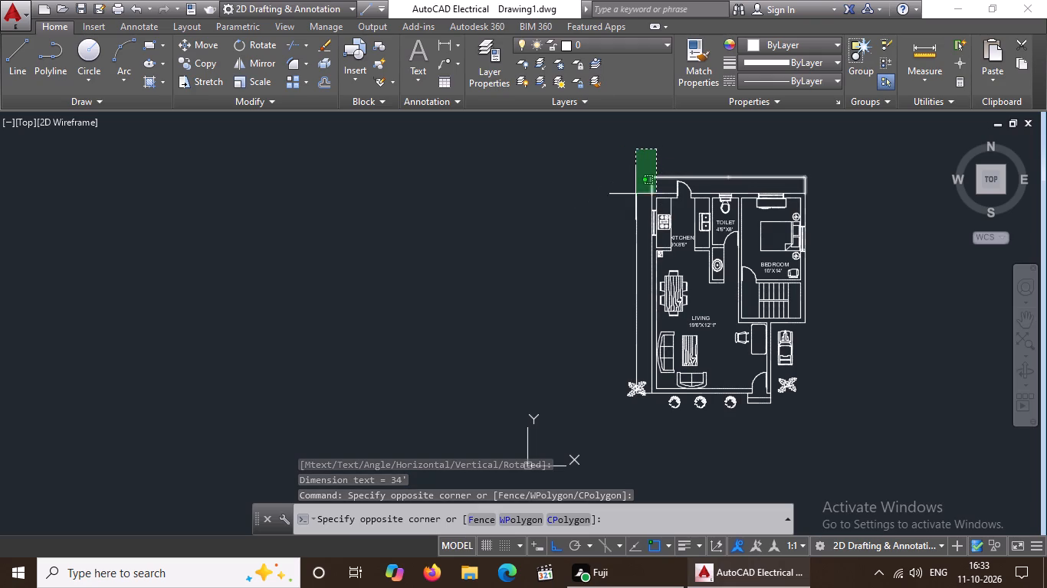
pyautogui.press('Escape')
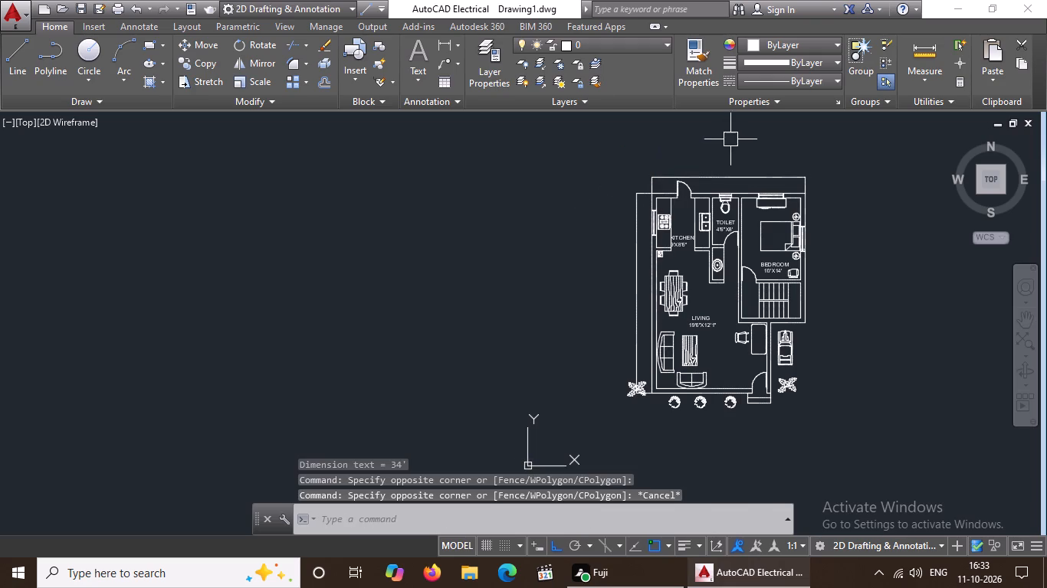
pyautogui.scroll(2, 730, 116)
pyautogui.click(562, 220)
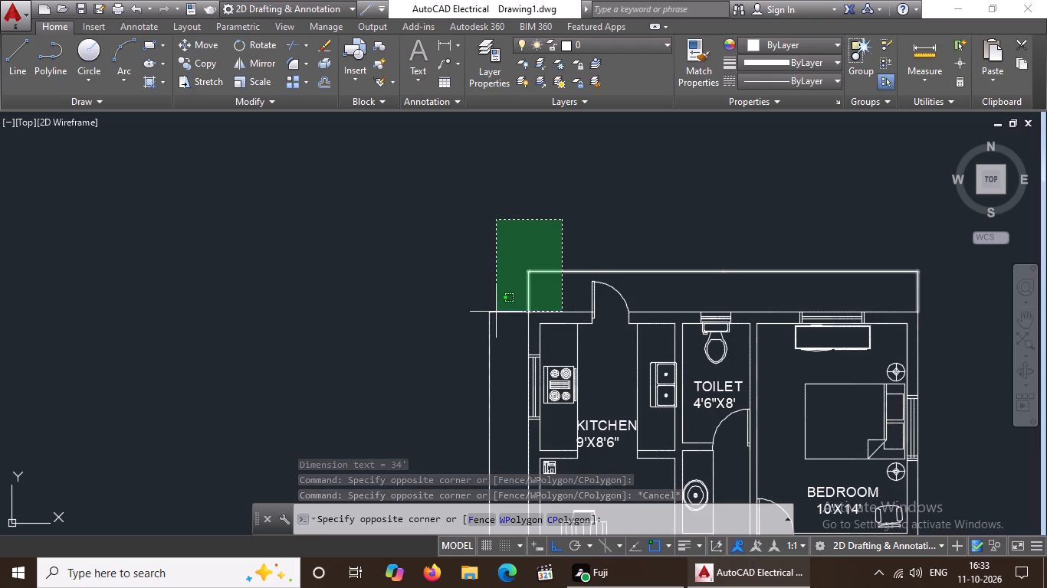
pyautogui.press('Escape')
# Set the arrow size of the horizontal overall dimension north of the house to 5" in its properties.
pyautogui.moveTo(418, 305); pyautogui.dragTo(438, 309)
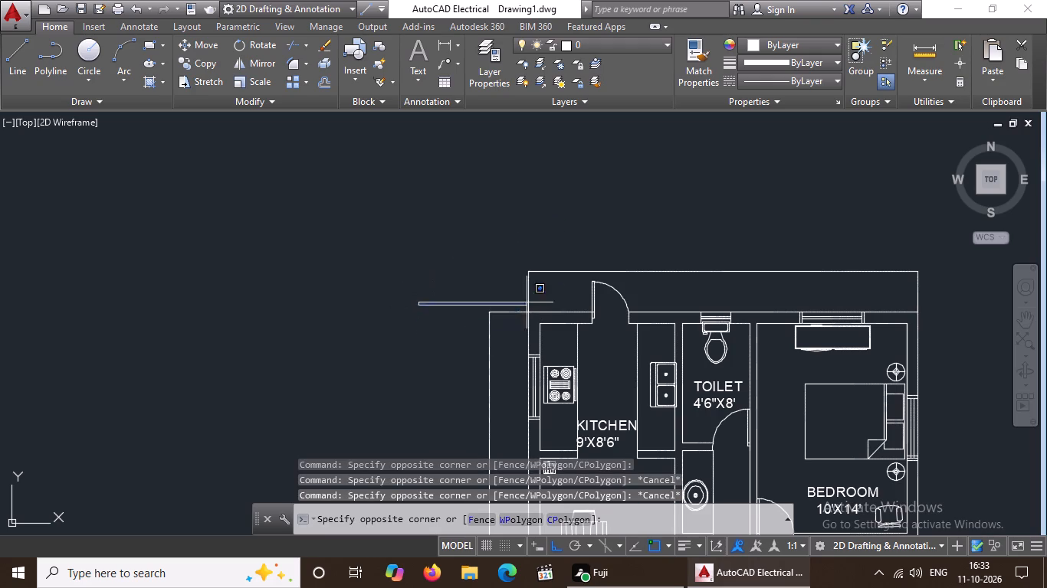
pyautogui.click(573, 261)
pyautogui.click(580, 268)
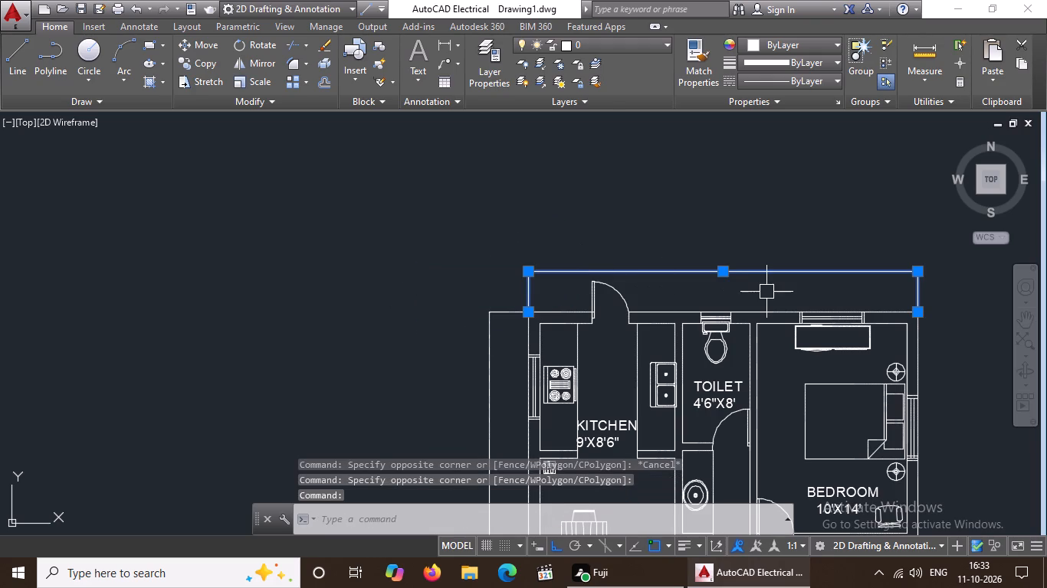
pyautogui.rightClick(766, 278)
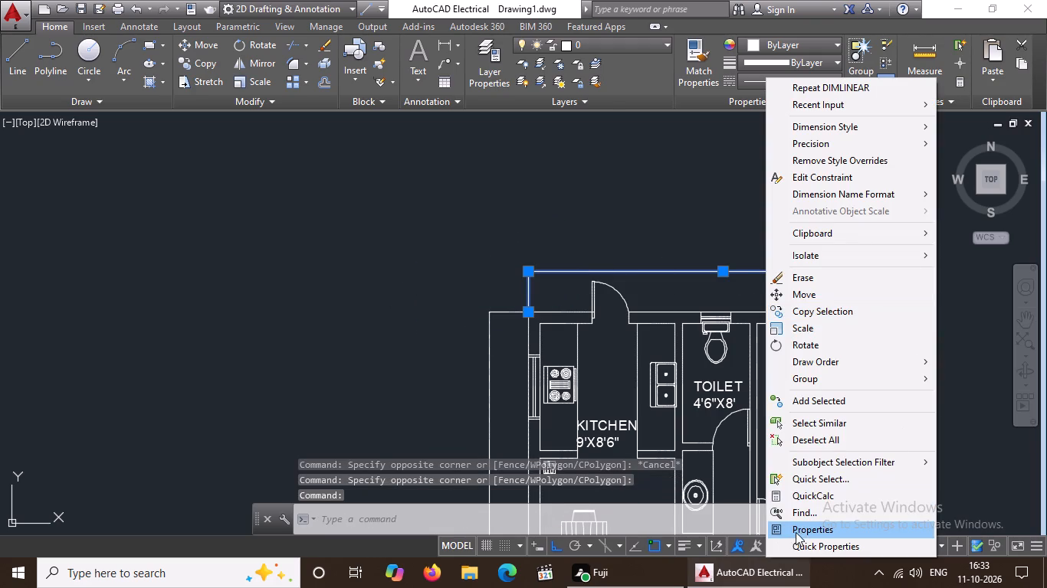
pyautogui.click(798, 527)
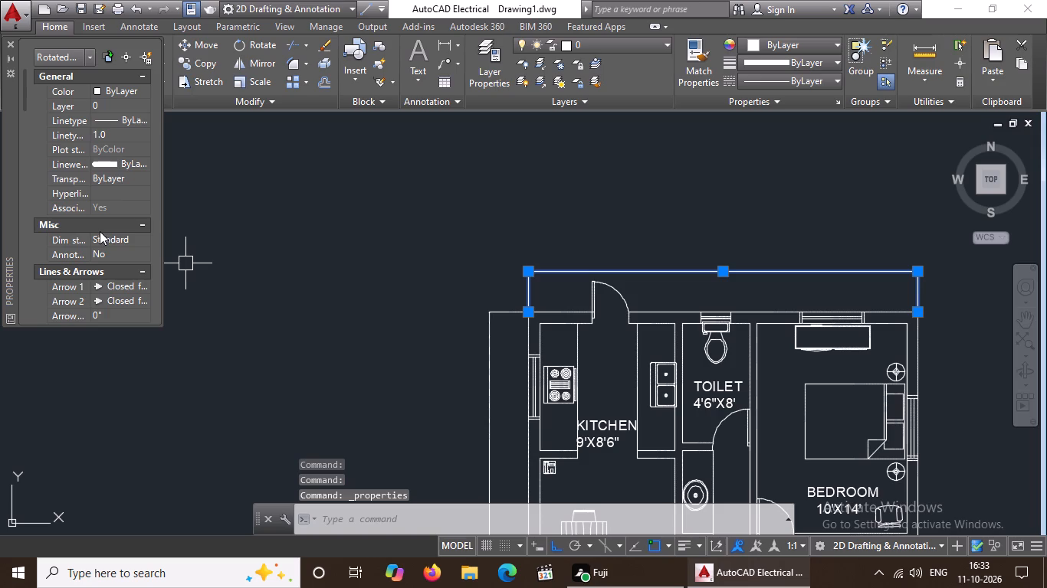
pyautogui.scroll(-2, 103, 165)
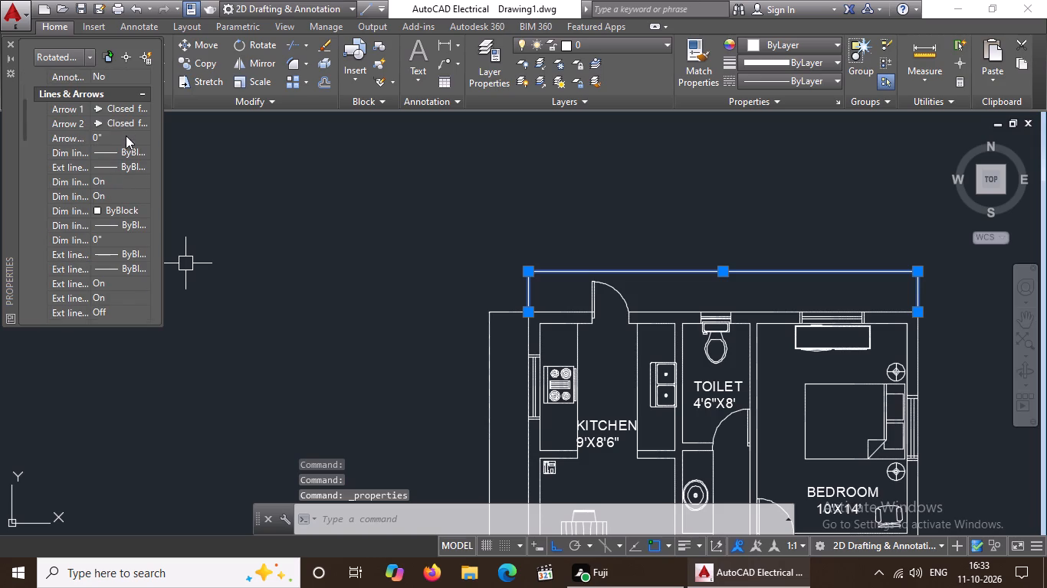
pyautogui.doubleClick(126, 136)
pyautogui.press('BackSpace')
pyautogui.press('BackSpace')
pyautogui.press('BackSpace')
pyautogui.press('BackSpace')
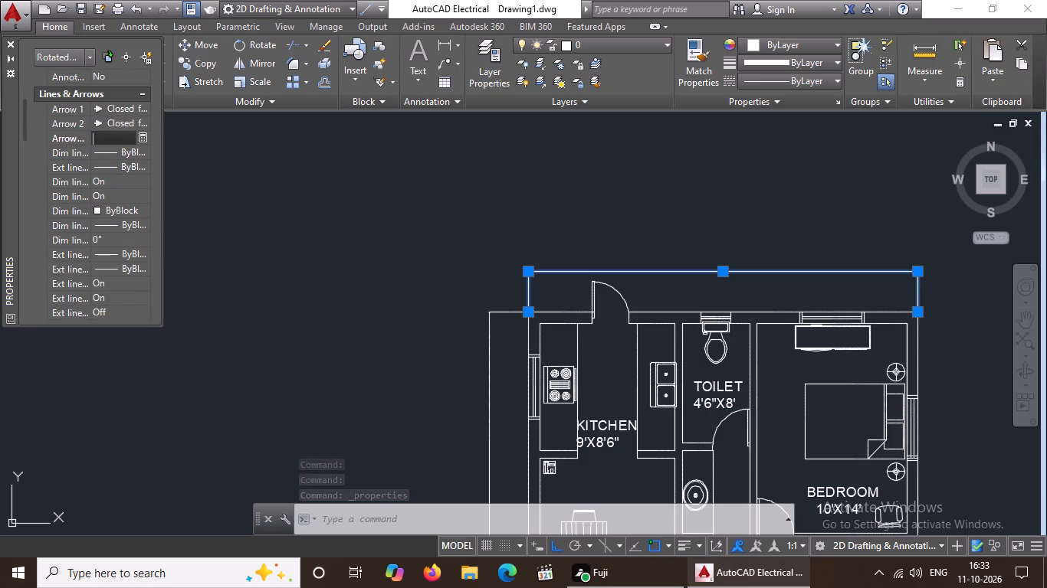
pyautogui.write('5"')
pyautogui.press('Return')
pyautogui.press('Return')
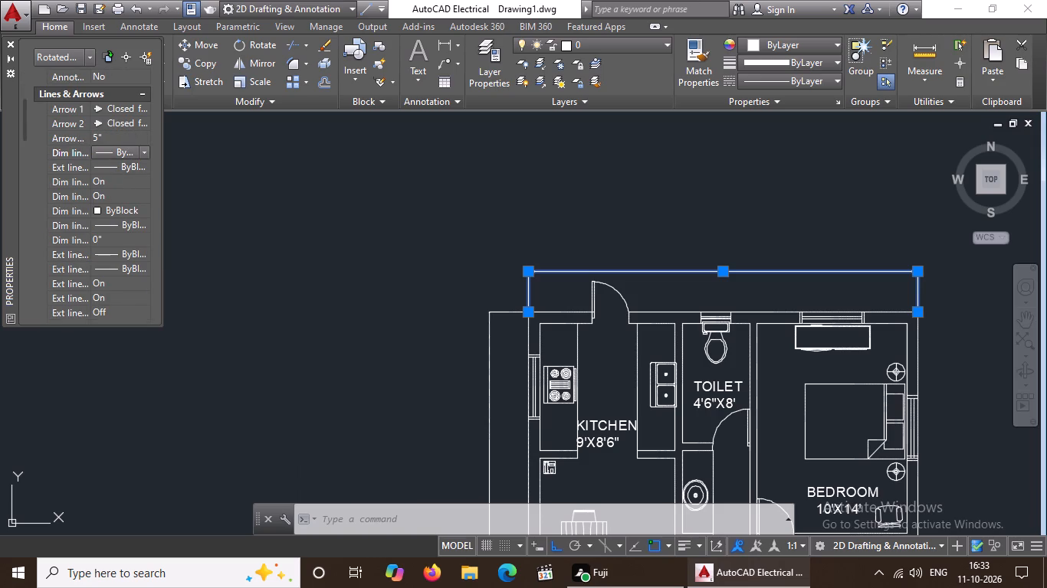
# Set the arrow size of the horizontal overall dimension north of the house to 10".
pyautogui.click(110, 130)
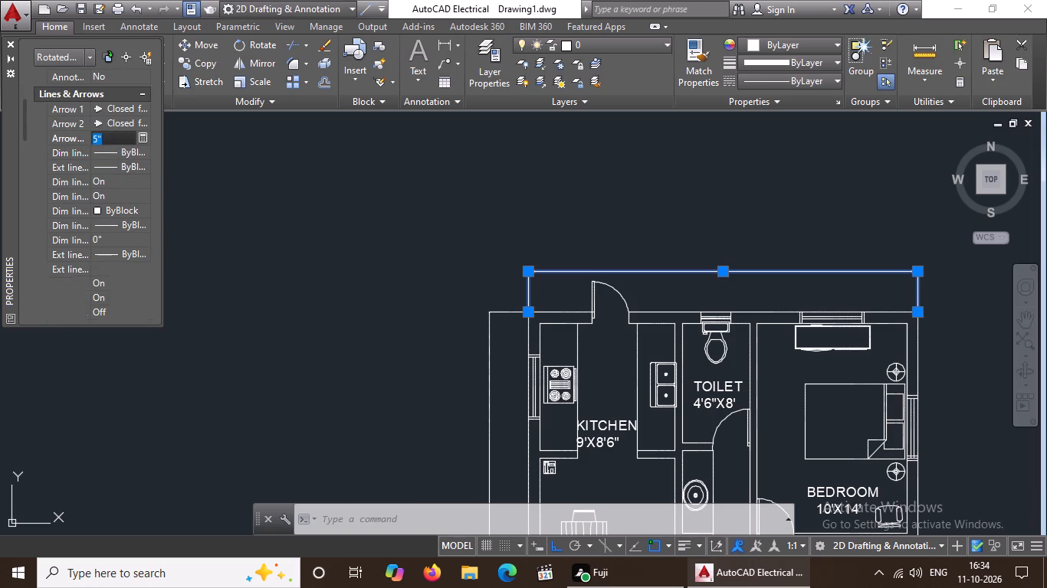
pyautogui.press('BackSpace')
pyautogui.press('BackSpace')
pyautogui.press('BackSpace')
pyautogui.write('10')
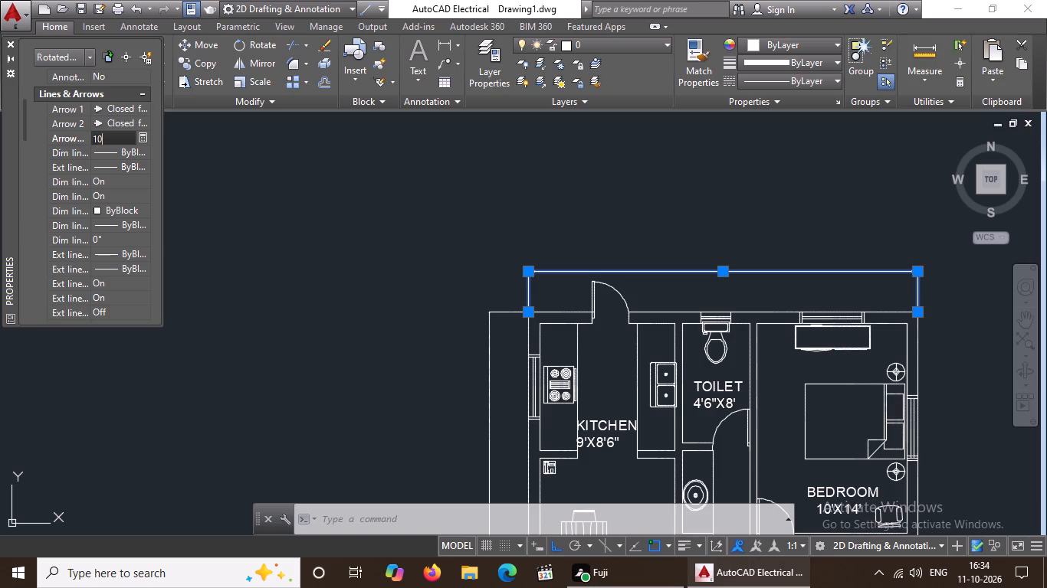
pyautogui.hotkey('shift', '"')
pyautogui.press('Return')
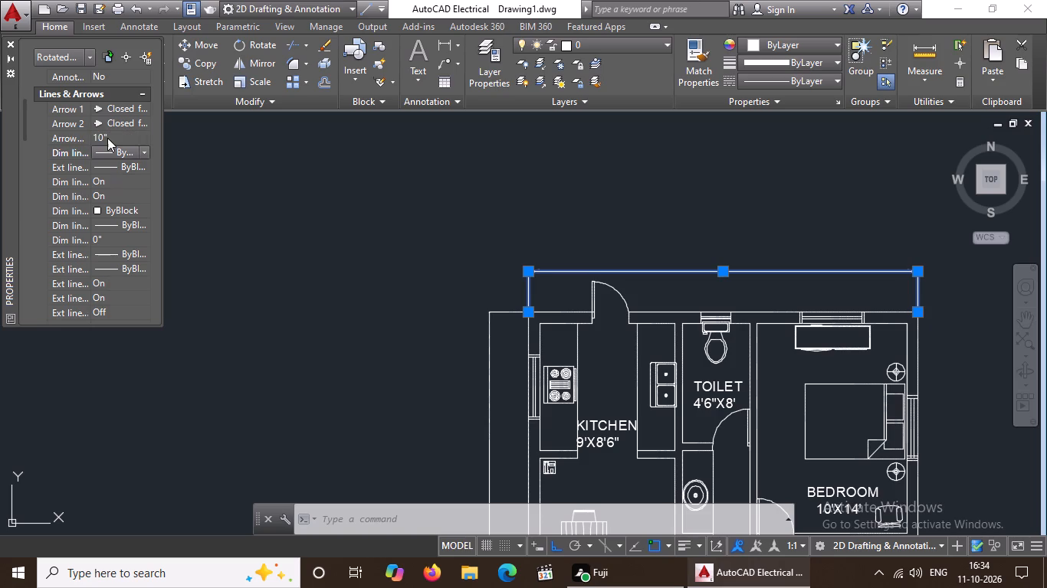
# Set the text height of the horizontal overall dimension to 12", close its properties and deselect it.
pyautogui.scroll(-3, 71, 207)
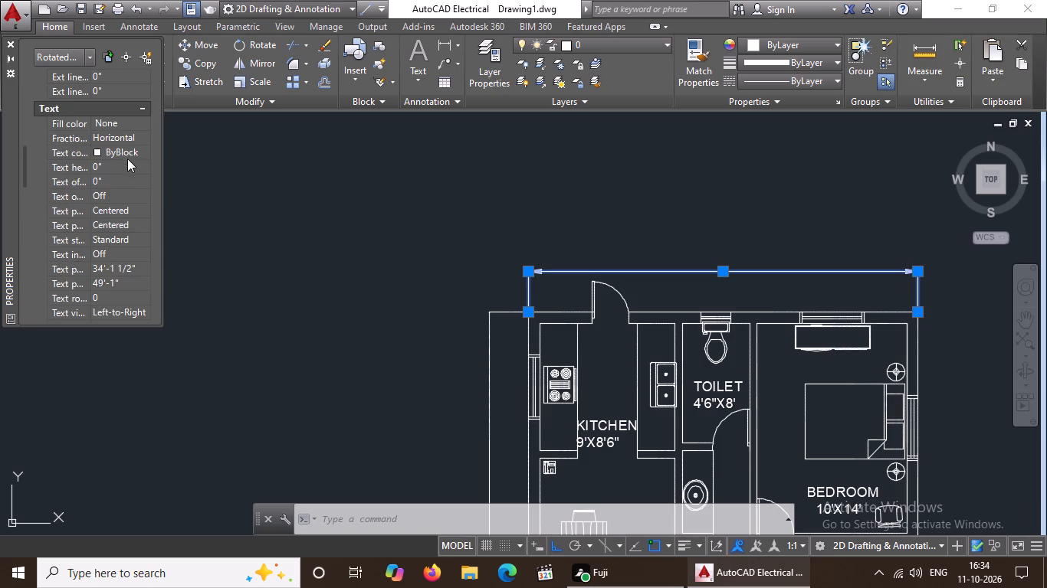
pyautogui.click(127, 158)
pyautogui.doubleClick(127, 162)
pyautogui.press('BackSpace')
pyautogui.press('BackSpace')
pyautogui.press('BackSpace')
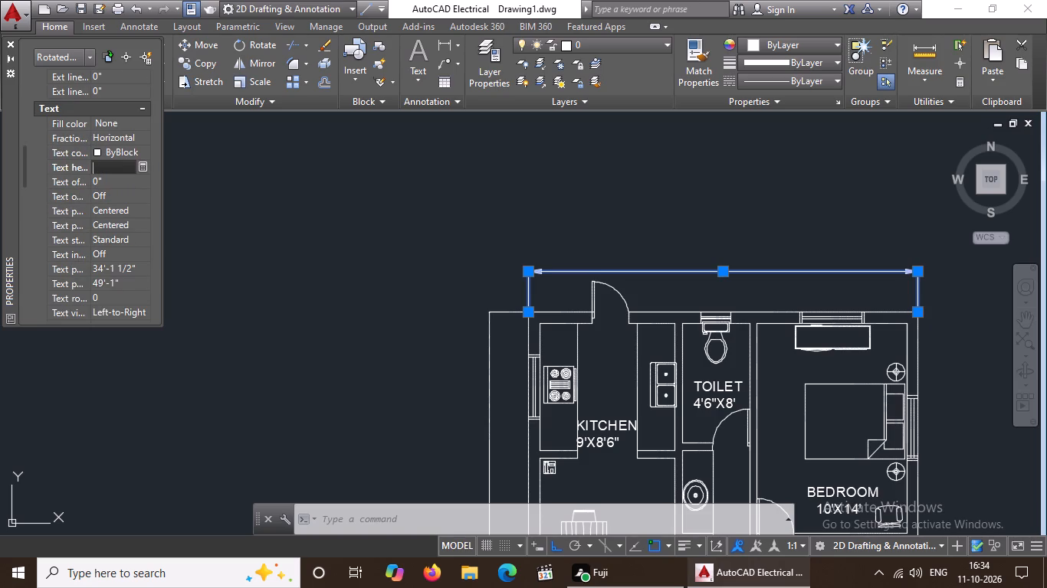
pyautogui.write('12"')
pyautogui.press('Return')
pyautogui.press('Return')
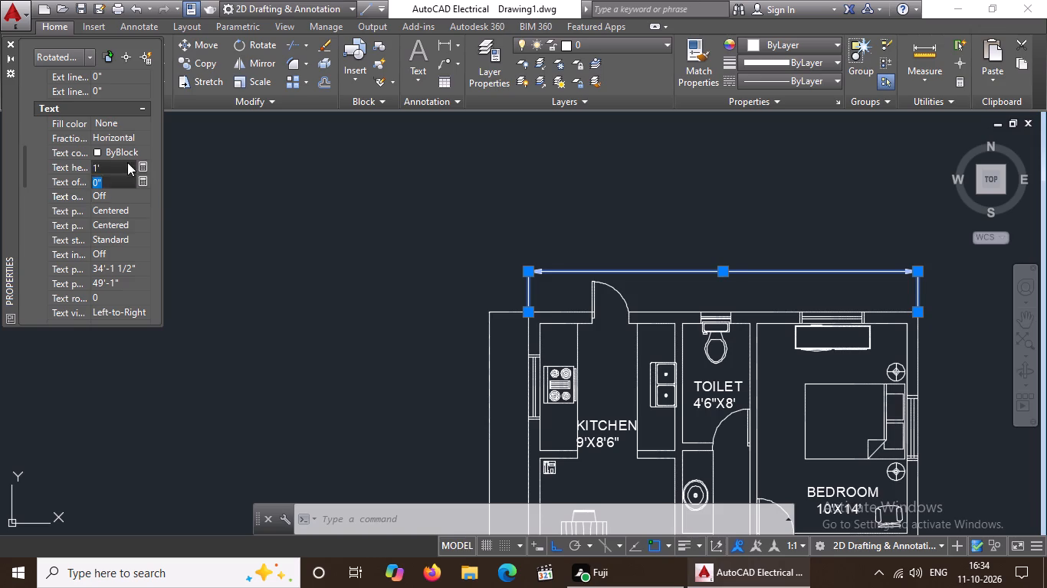
pyautogui.scroll(-1, 186, 210)
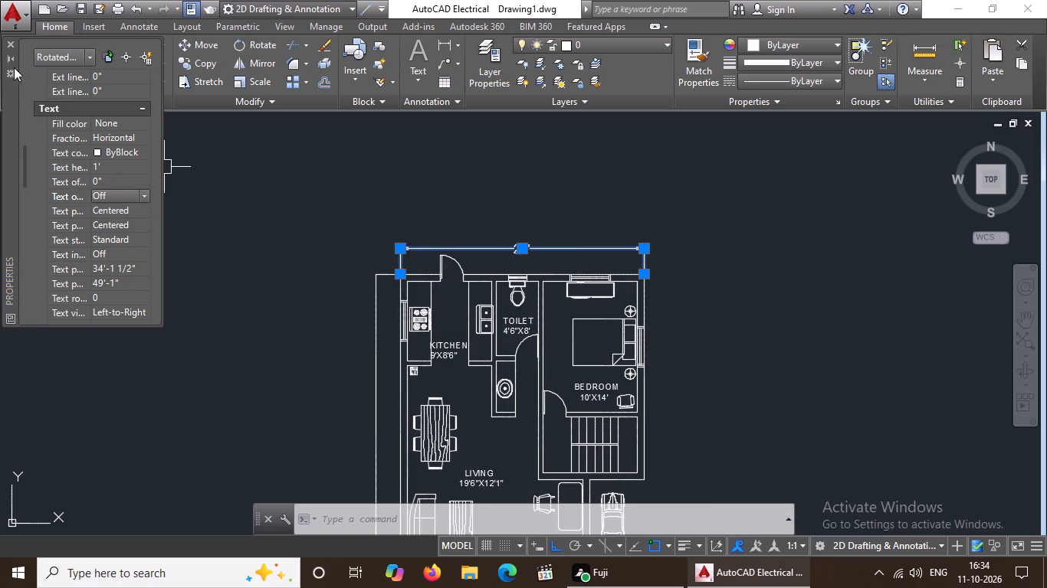
pyautogui.click(15, 47)
pyautogui.scroll(-3, 397, 293)
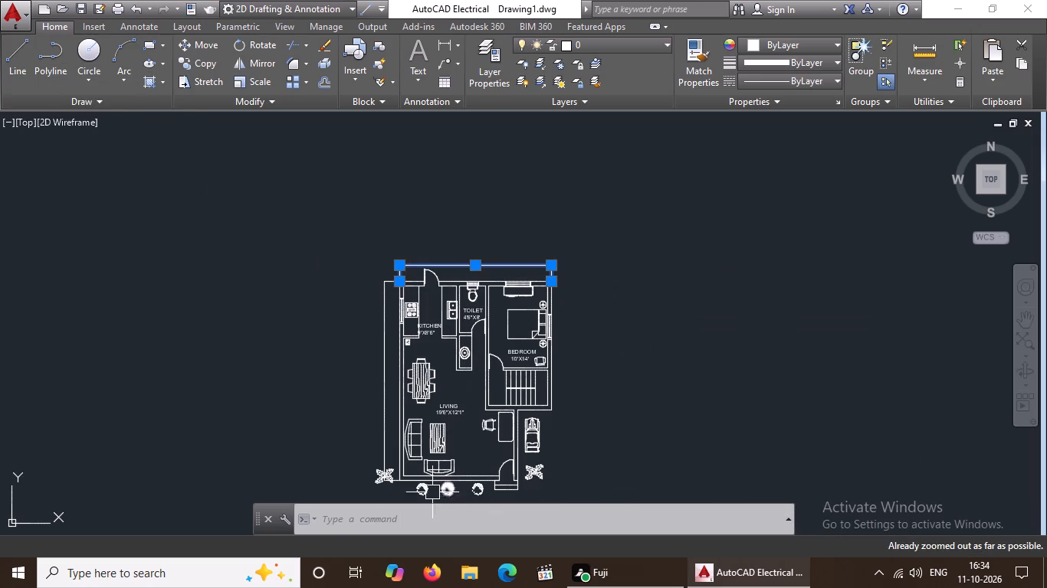
pyautogui.scroll(1, 401, 475)
pyautogui.click(721, 311)
pyautogui.click(780, 317)
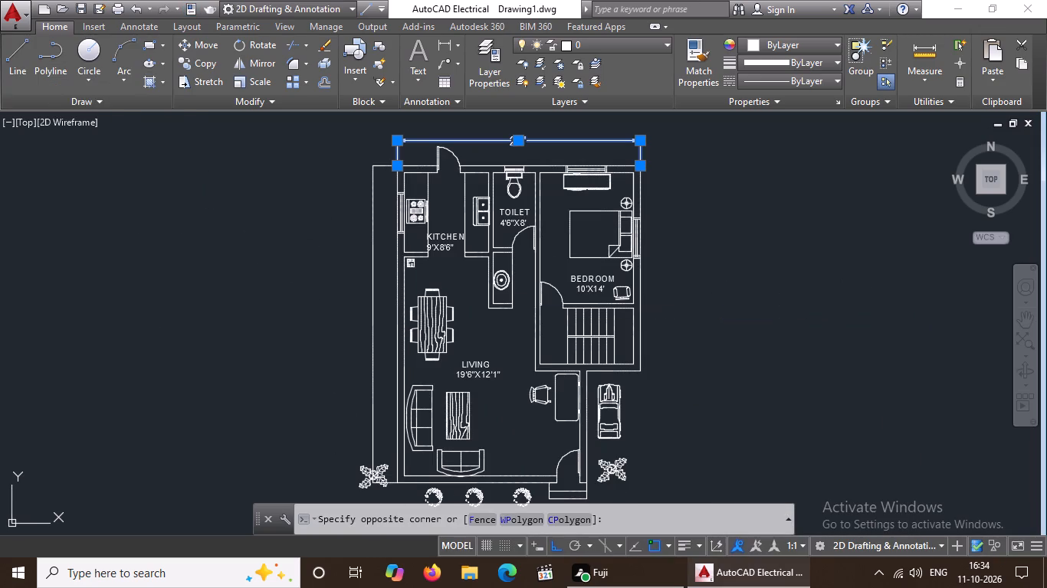
# Open the properties of the vertical overall dimension west of the house and set its arrow size to 10".
pyautogui.click(369, 305)
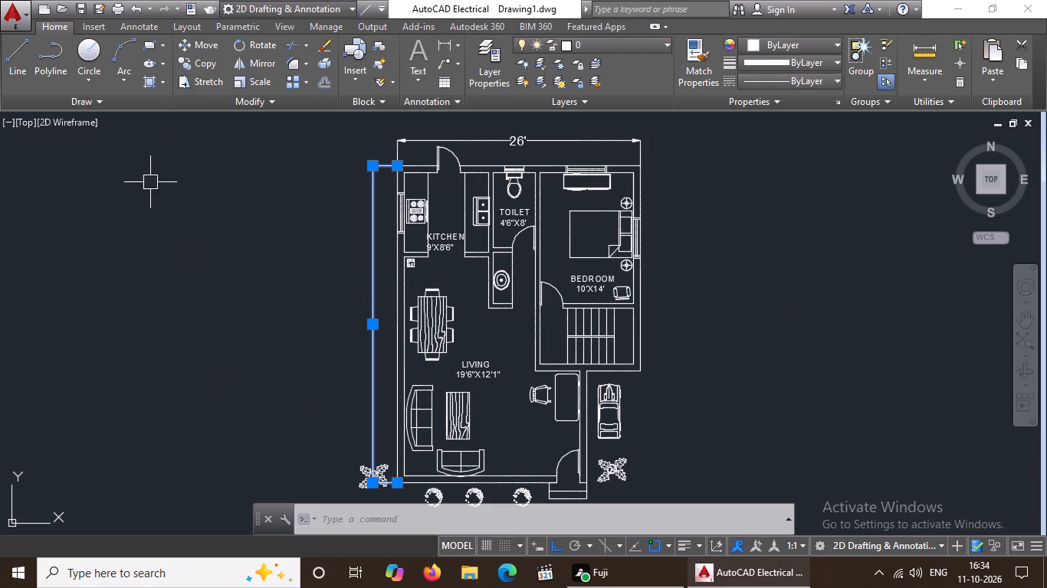
pyautogui.rightClick(116, 337)
pyautogui.click(166, 524)
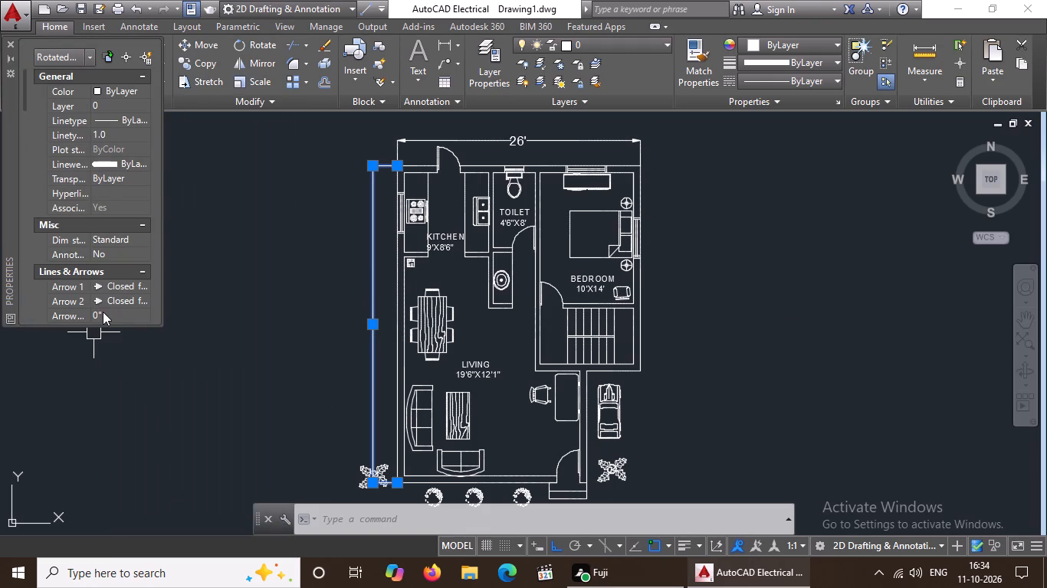
pyautogui.doubleClick(111, 312)
pyautogui.press('BackSpace')
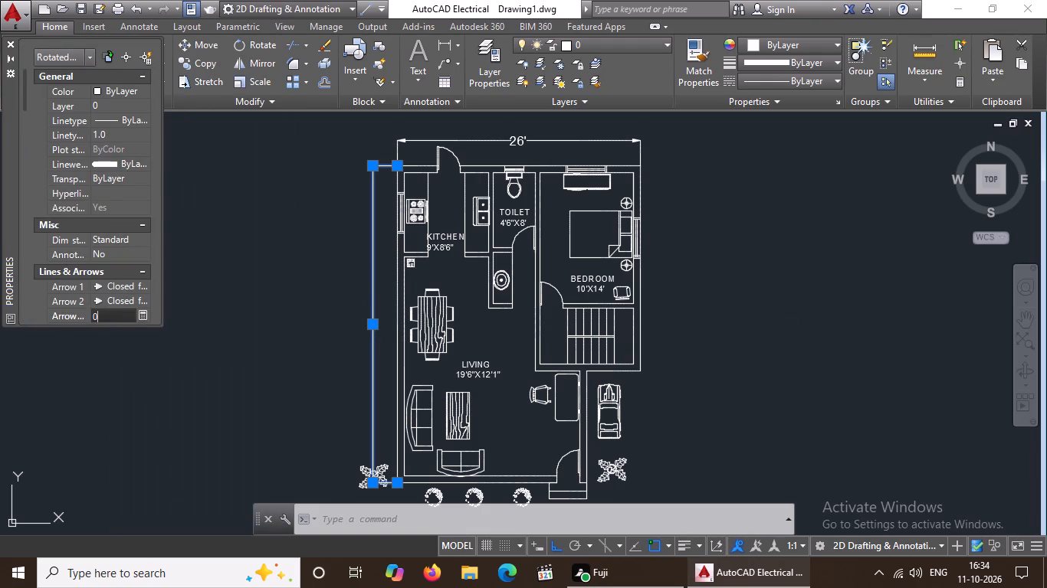
pyautogui.press('BackSpace')
pyautogui.press('BackSpace')
pyautogui.write('10')
pyautogui.hotkey('shift', '"')
# Set the text height of the vertical overall dimension west of the house to 12" and deselect it.
pyautogui.scroll(-1, 168, 291)
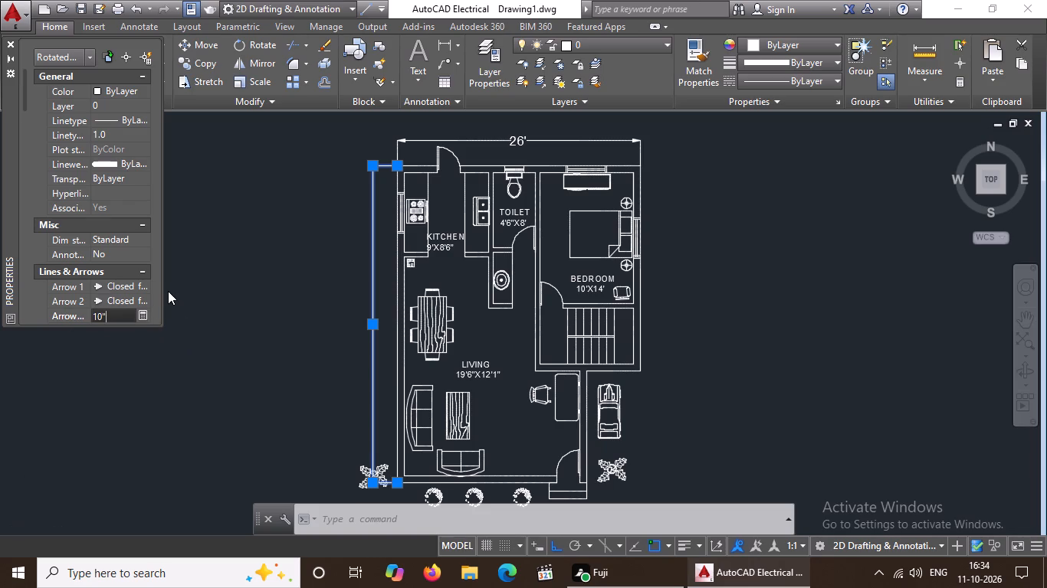
pyautogui.scroll(-1, 168, 291)
pyautogui.scroll(2, 236, 308)
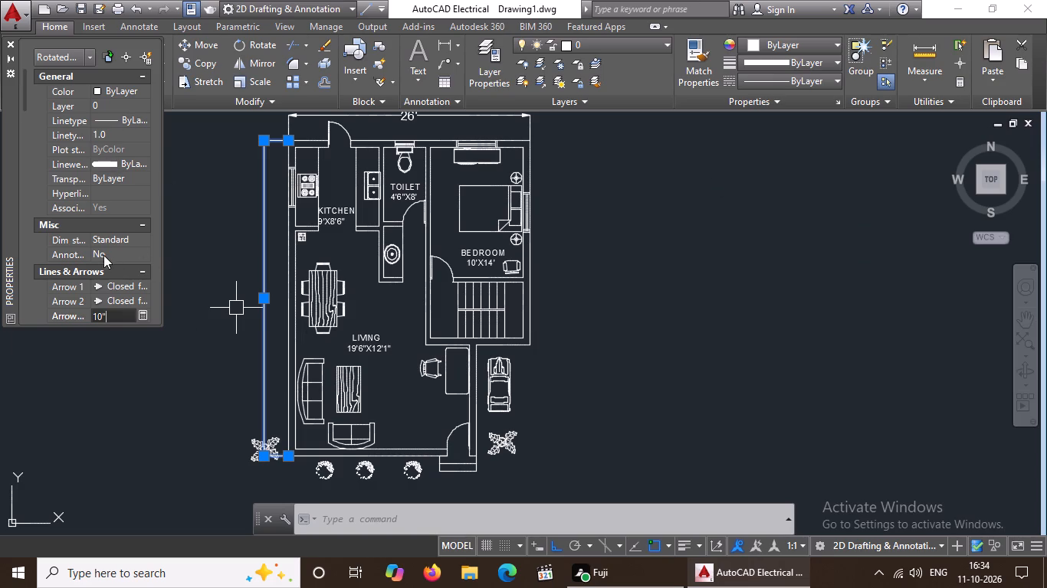
pyautogui.scroll(-5, 102, 247)
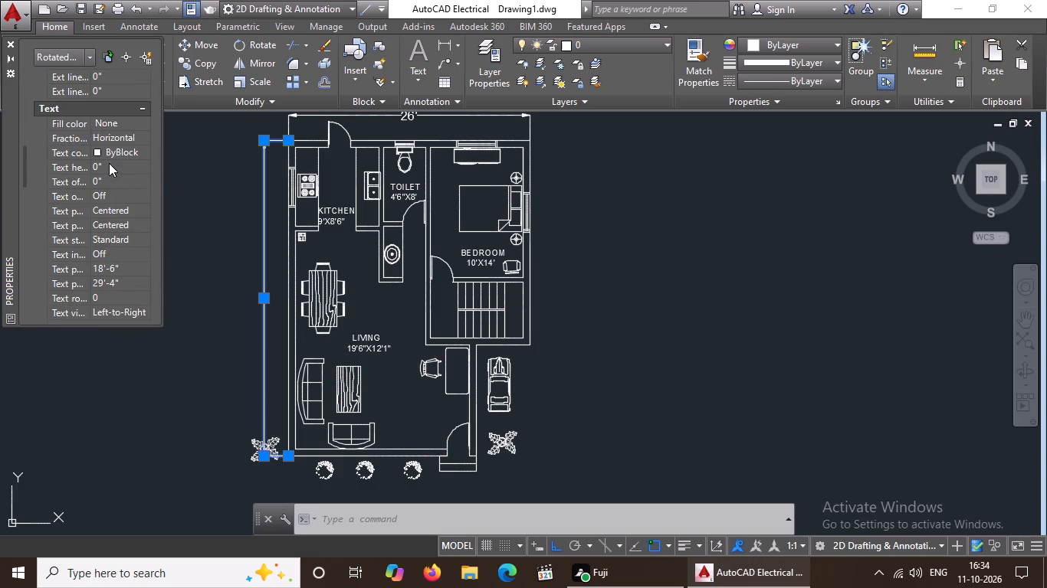
pyautogui.doubleClick(113, 162)
pyautogui.press('BackSpace')
pyautogui.press('BackSpace')
pyautogui.press('BackSpace')
pyautogui.press('BackSpace')
pyautogui.press('BackSpace')
pyautogui.press('BackSpace')
pyautogui.press('1')
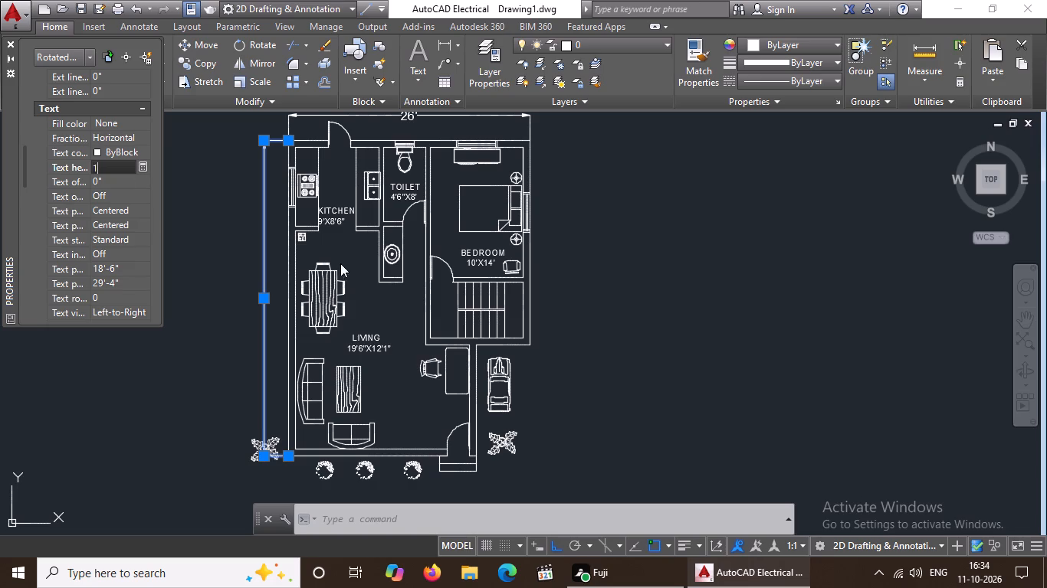
pyautogui.press('2')
pyautogui.hotkey('shift', '"')
pyautogui.press('Return')
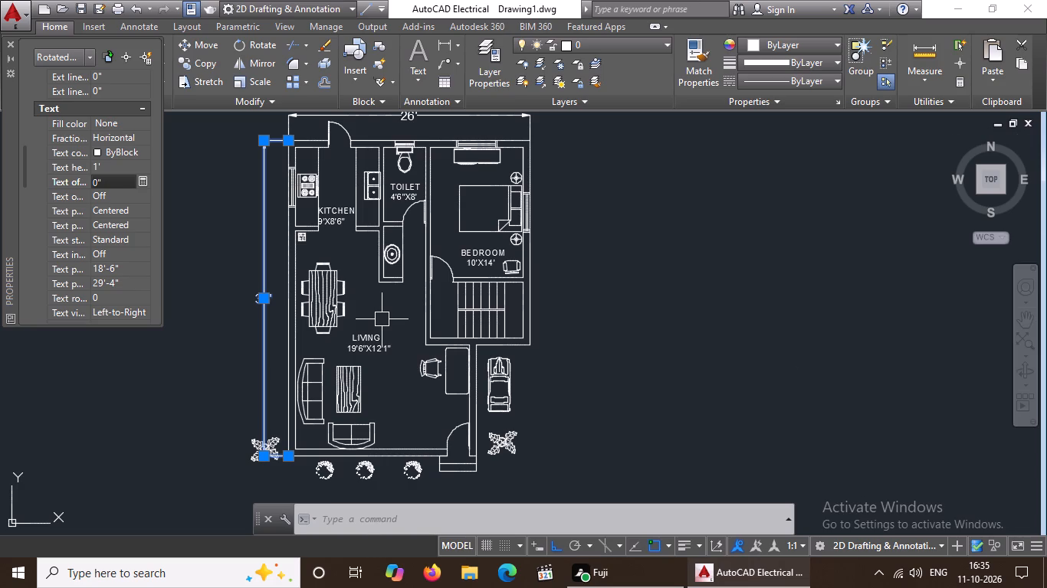
pyautogui.click(747, 246)
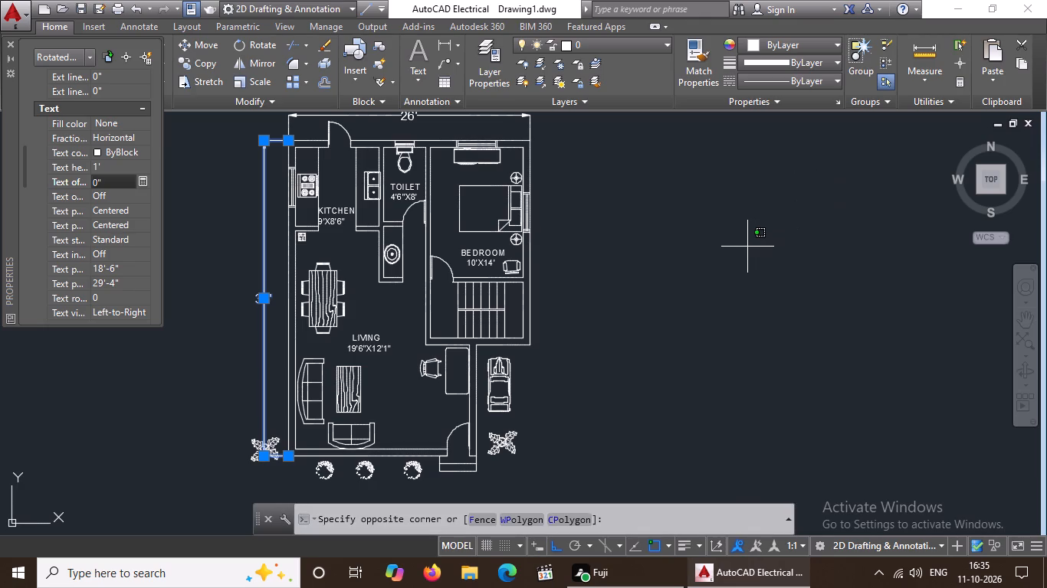
pyautogui.click(581, 276)
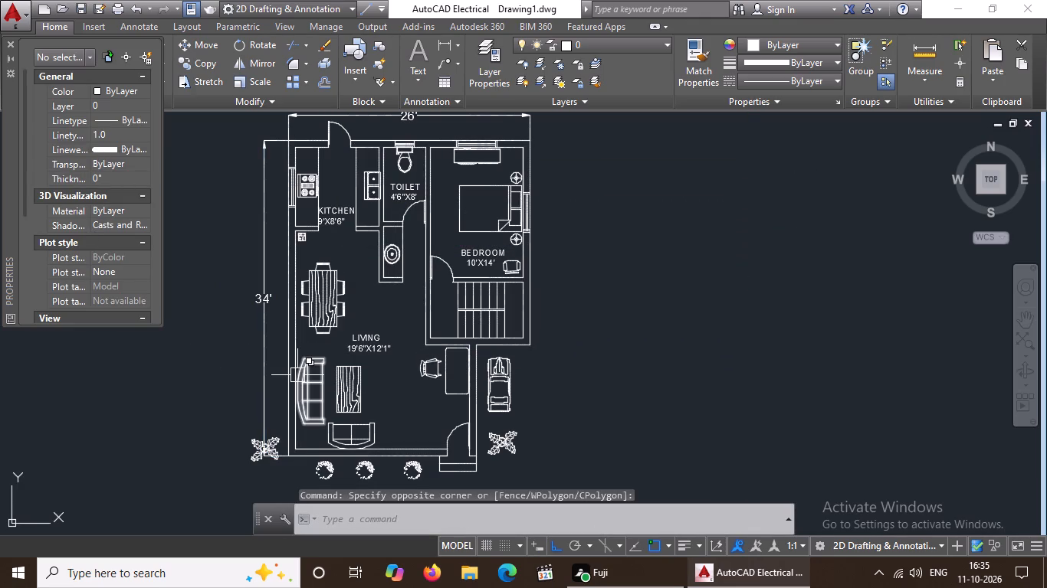
pyautogui.press('Escape')
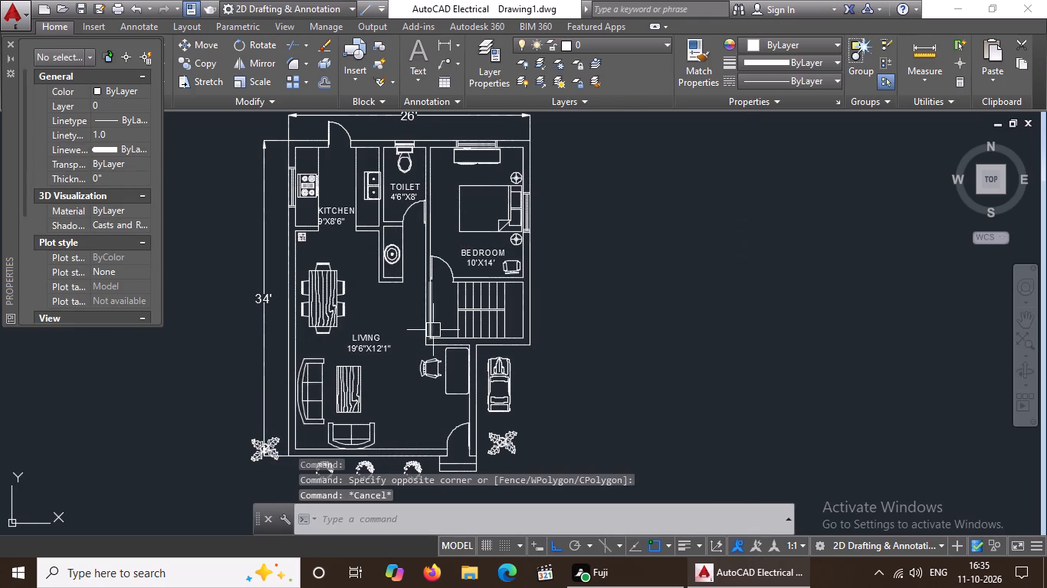
# Examine the whole floor plan with its overall width and length dimensions, checking their arrows and text.
pyautogui.scroll(-3, 440, 330)
pyautogui.scroll(2, 444, 326)
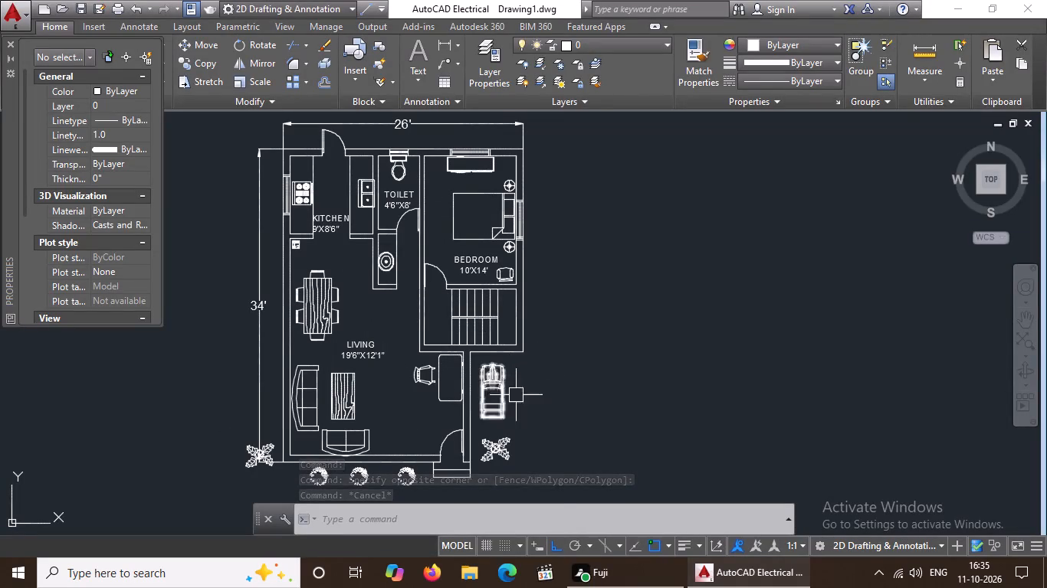
pyautogui.scroll(-1, 619, 448)
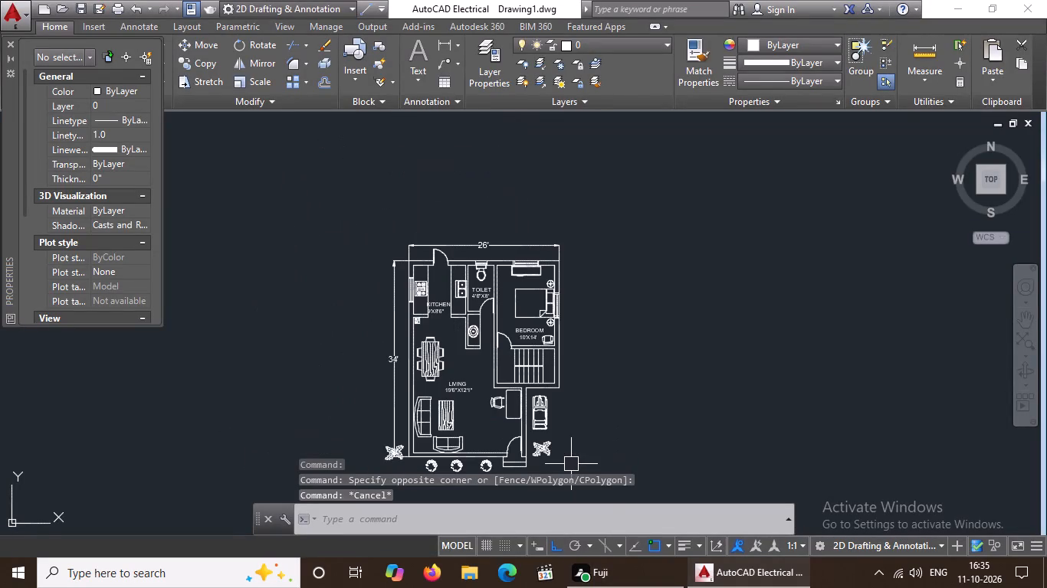
pyautogui.moveTo(570, 464); pyautogui.dragTo(585, 401, button='middle')
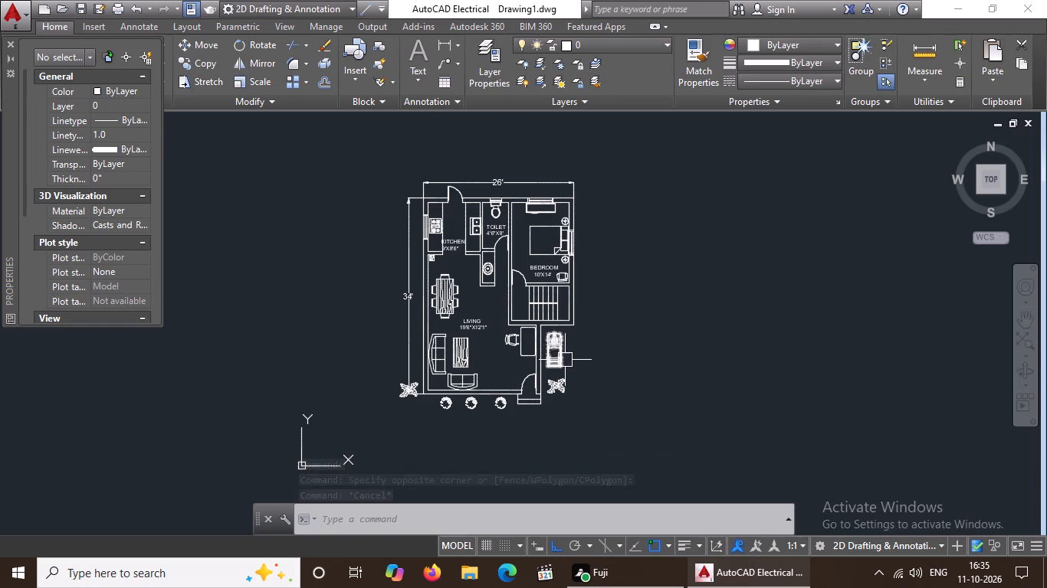
pyautogui.scroll(1, 566, 361)
pyautogui.scroll(-2, 565, 361)
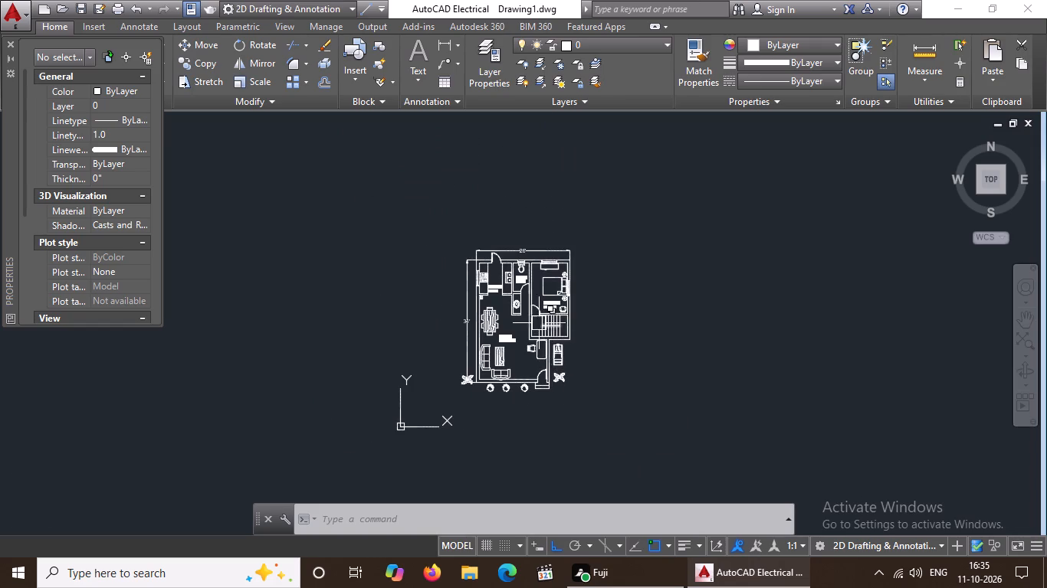
pyautogui.scroll(1, 539, 322)
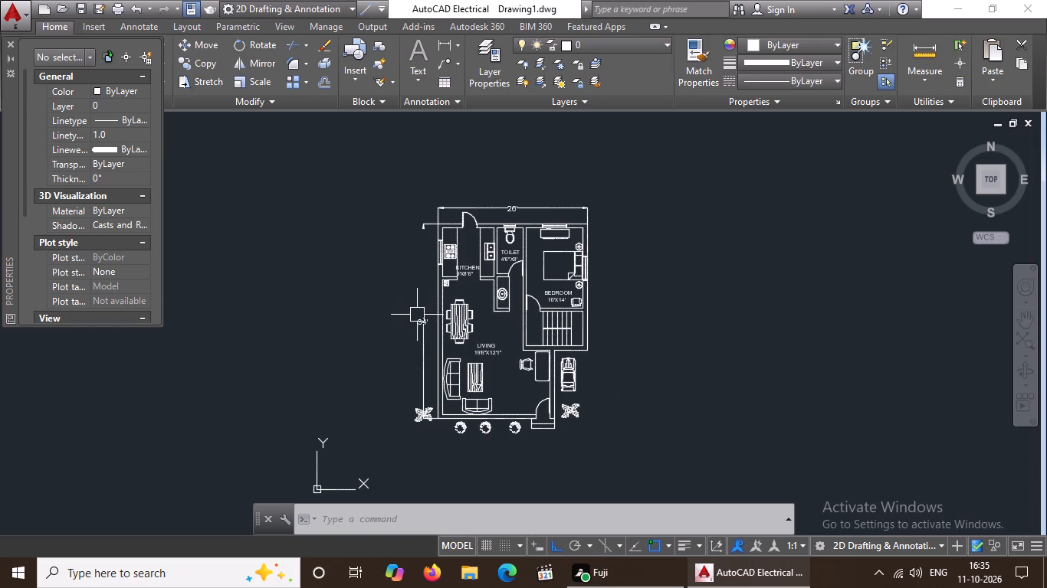
pyautogui.click(422, 322)
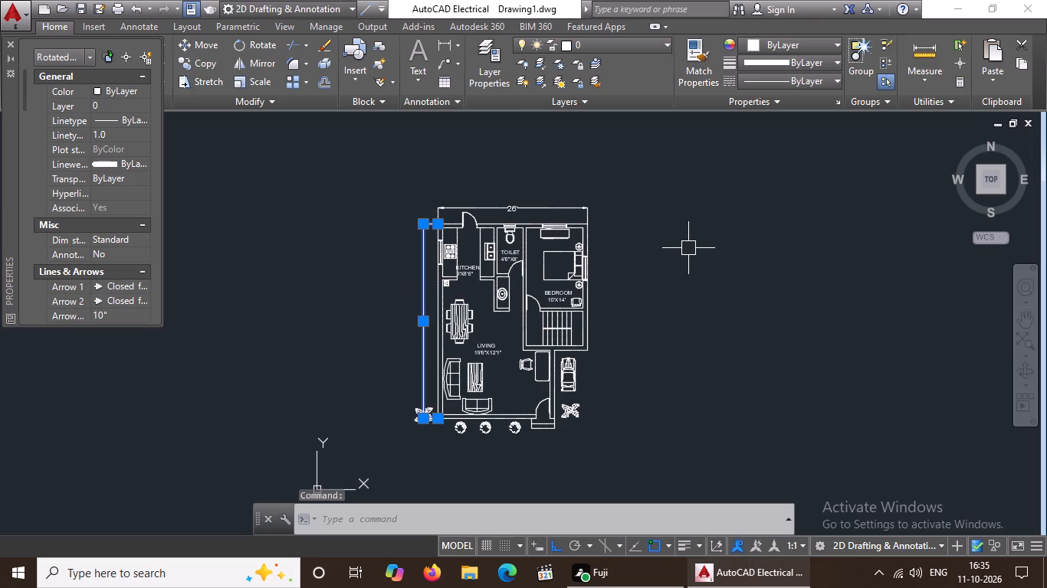
pyautogui.press('Escape')
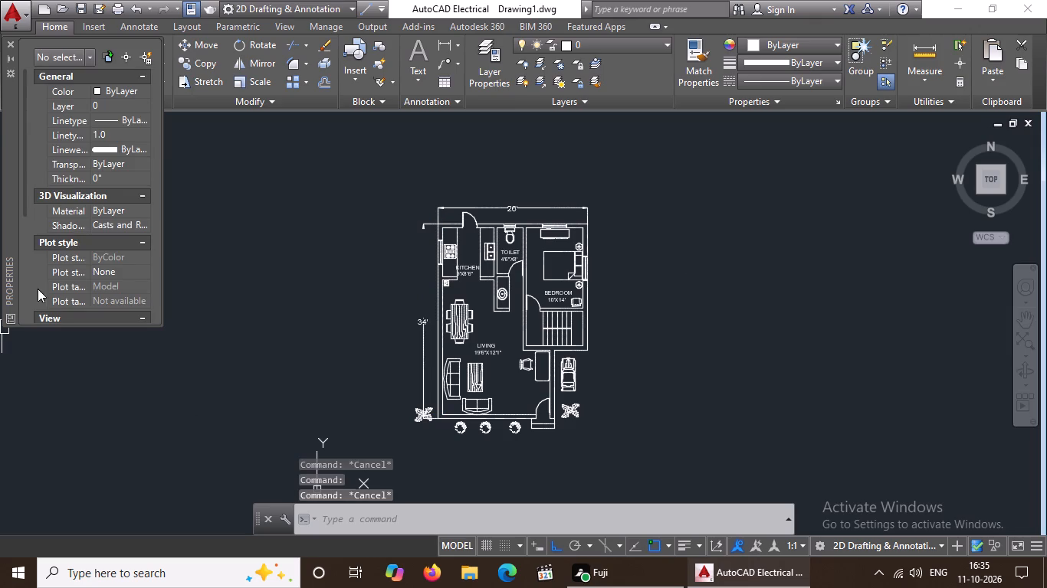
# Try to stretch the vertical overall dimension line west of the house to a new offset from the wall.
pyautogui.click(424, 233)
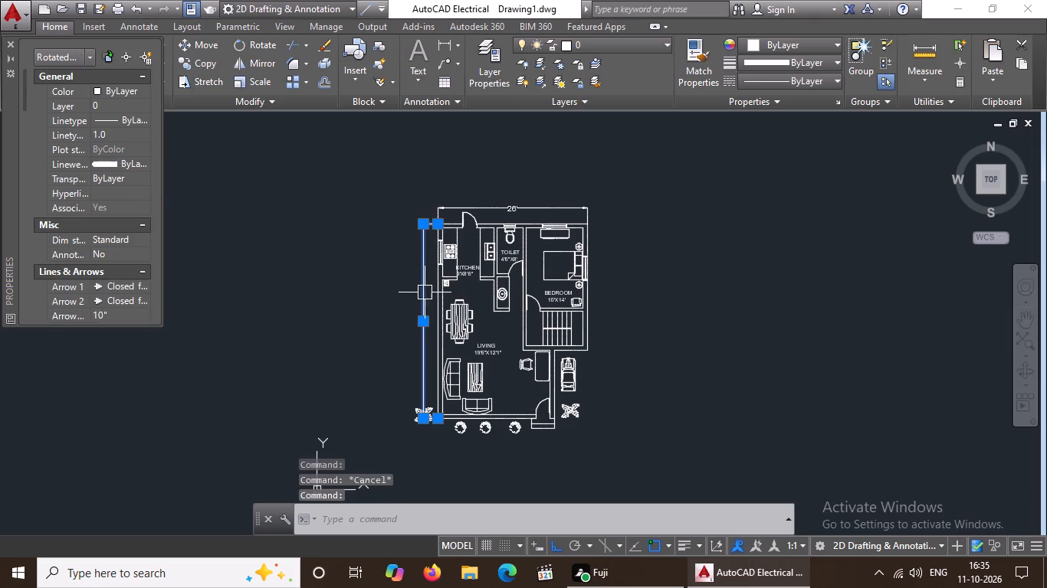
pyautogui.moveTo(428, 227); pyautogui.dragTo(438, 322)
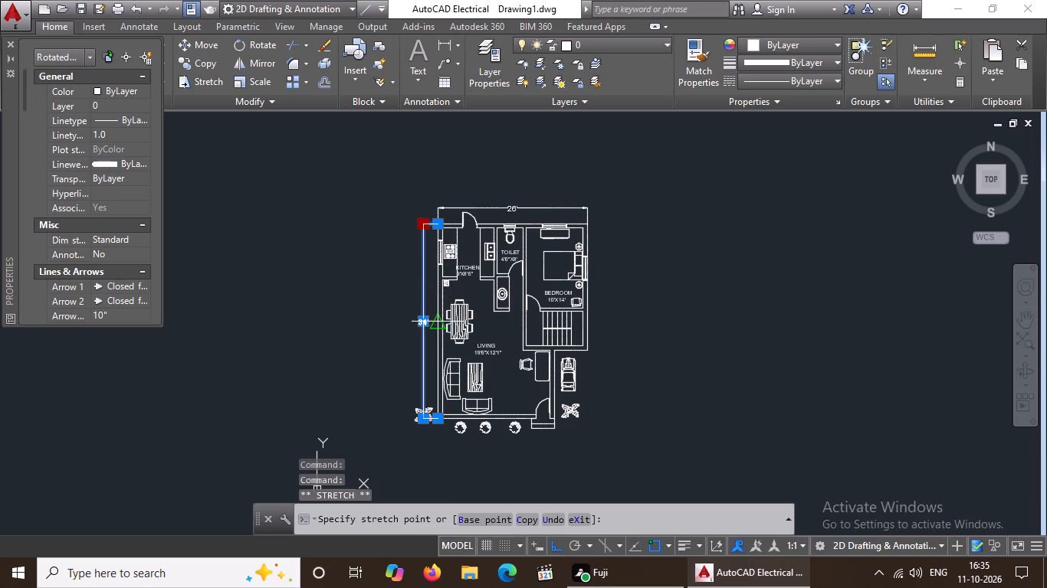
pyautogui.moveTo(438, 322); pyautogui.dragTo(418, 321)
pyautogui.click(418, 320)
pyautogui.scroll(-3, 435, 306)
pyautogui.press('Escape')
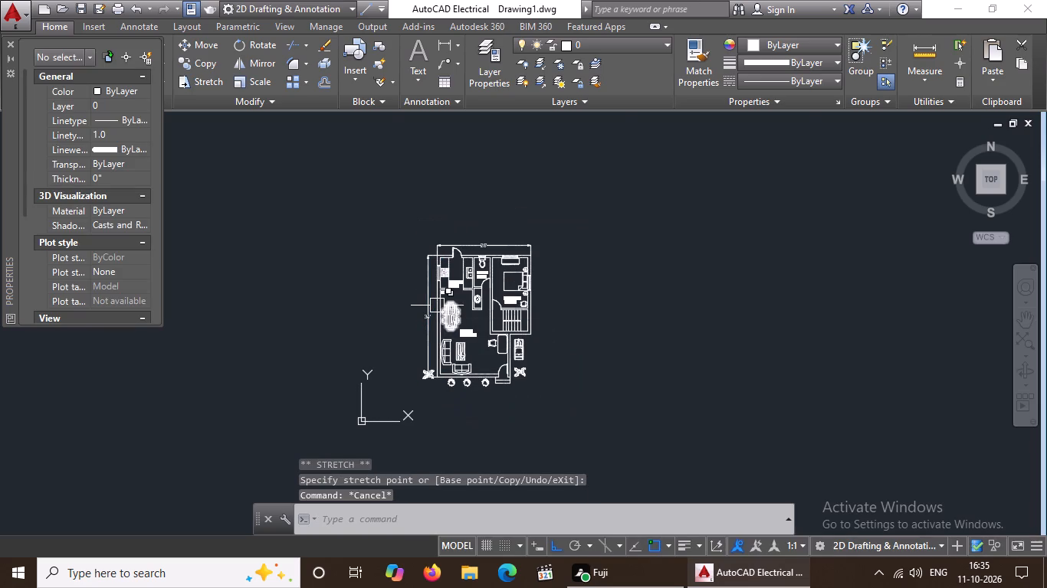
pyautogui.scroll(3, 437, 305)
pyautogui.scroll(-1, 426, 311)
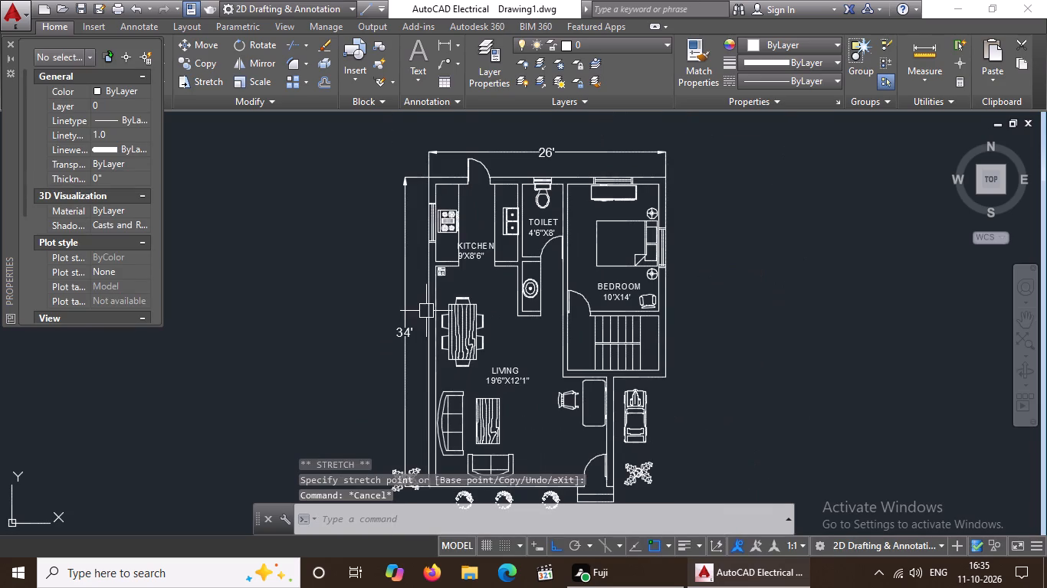
# Close the properties palette.
pyautogui.click(10, 44)
pyautogui.scroll(-3, 504, 287)
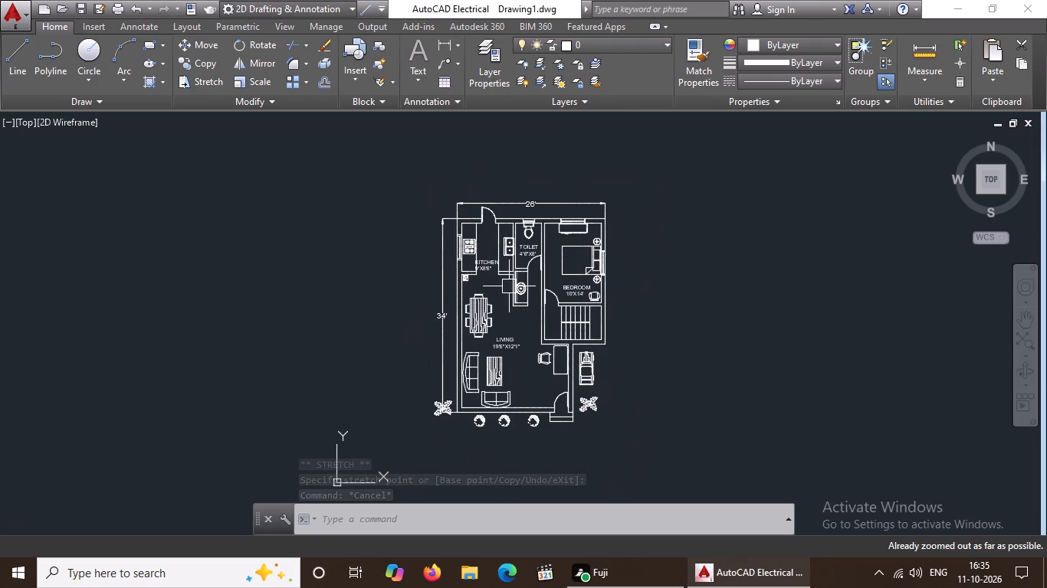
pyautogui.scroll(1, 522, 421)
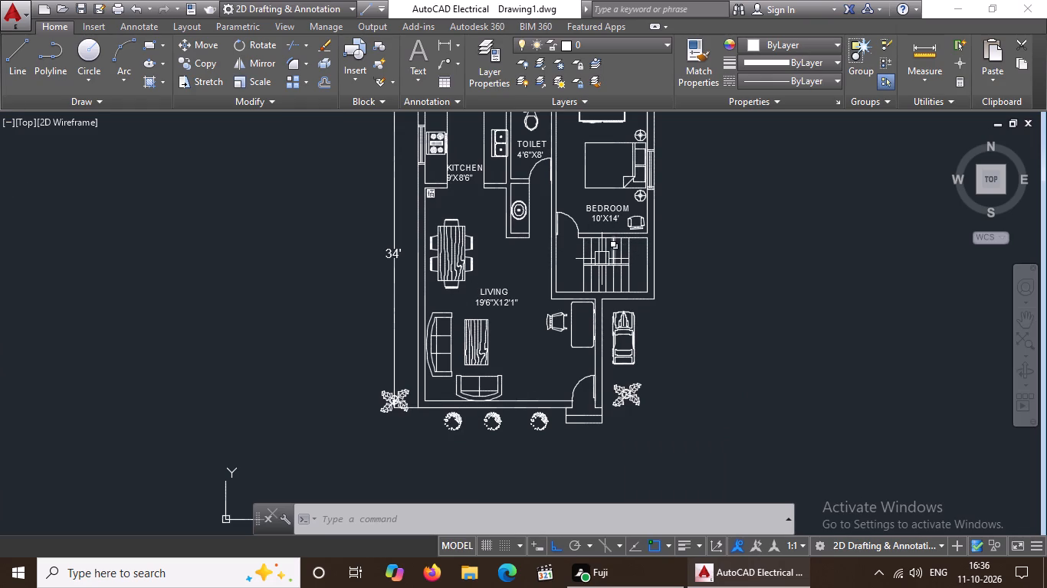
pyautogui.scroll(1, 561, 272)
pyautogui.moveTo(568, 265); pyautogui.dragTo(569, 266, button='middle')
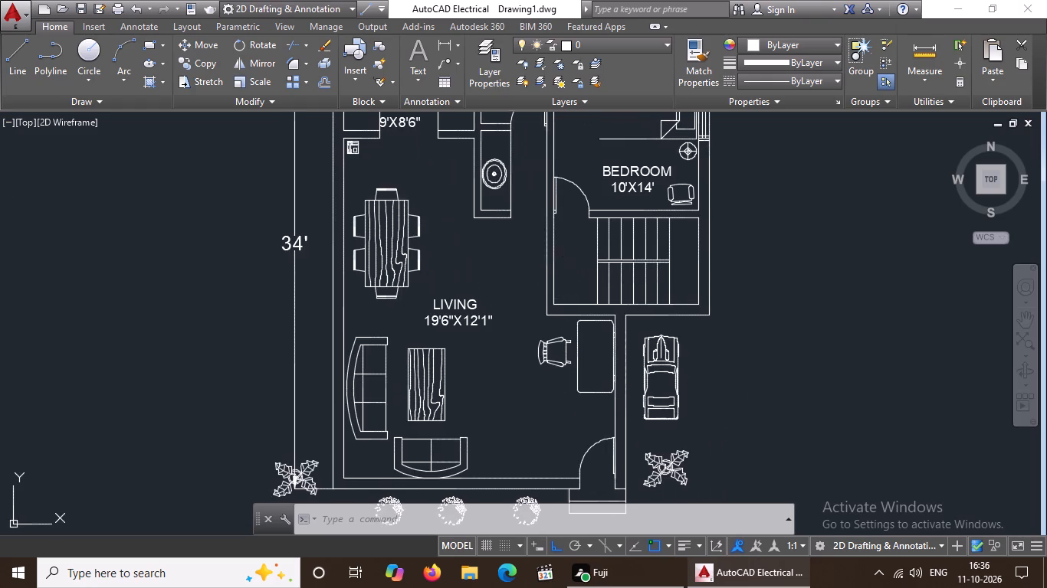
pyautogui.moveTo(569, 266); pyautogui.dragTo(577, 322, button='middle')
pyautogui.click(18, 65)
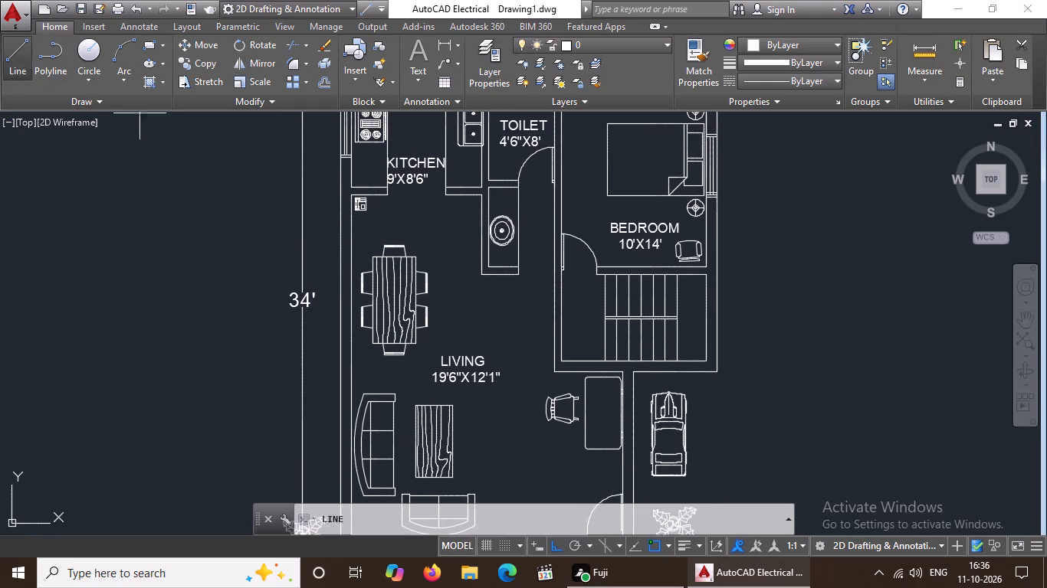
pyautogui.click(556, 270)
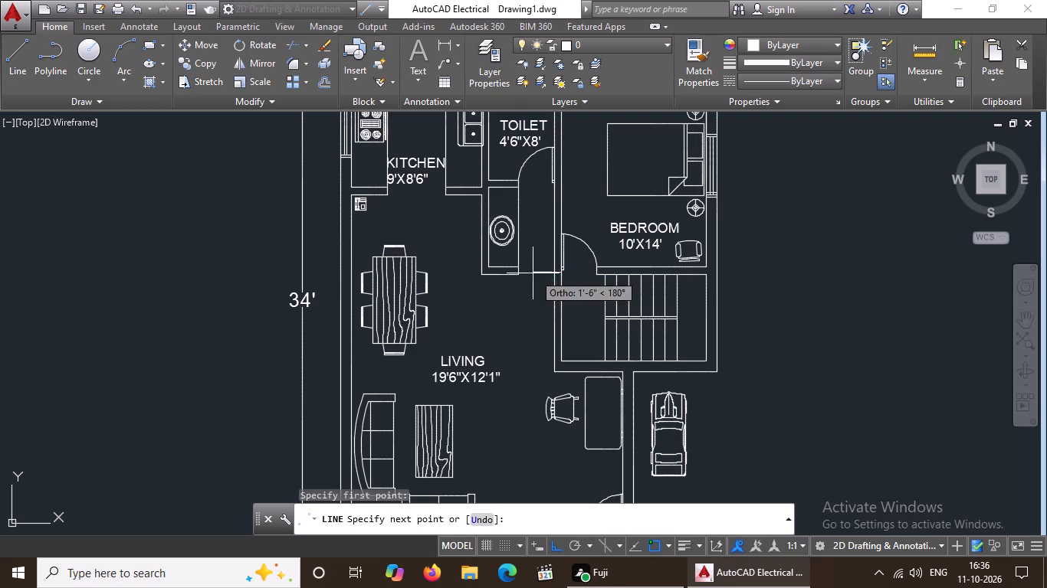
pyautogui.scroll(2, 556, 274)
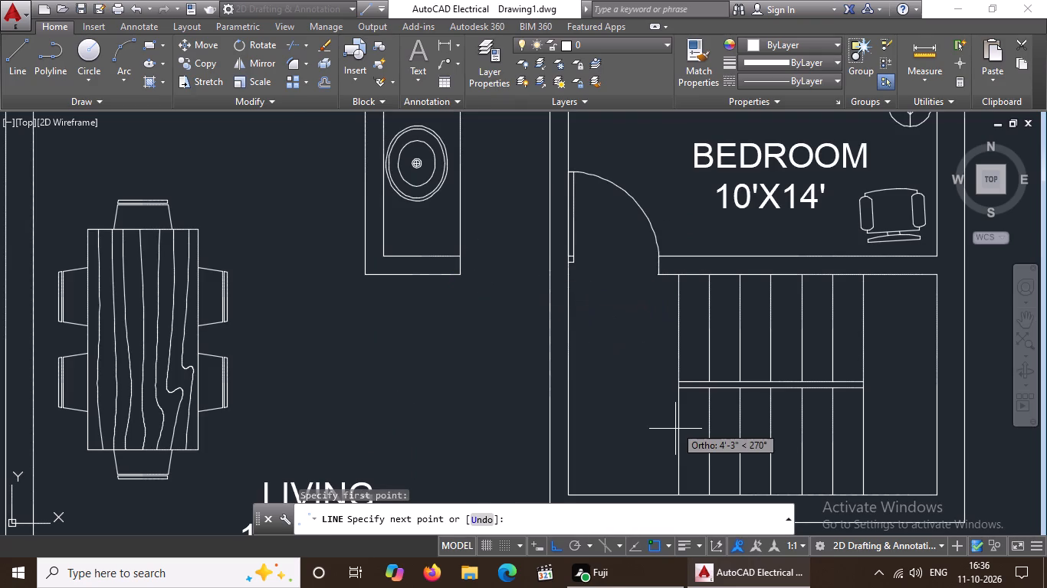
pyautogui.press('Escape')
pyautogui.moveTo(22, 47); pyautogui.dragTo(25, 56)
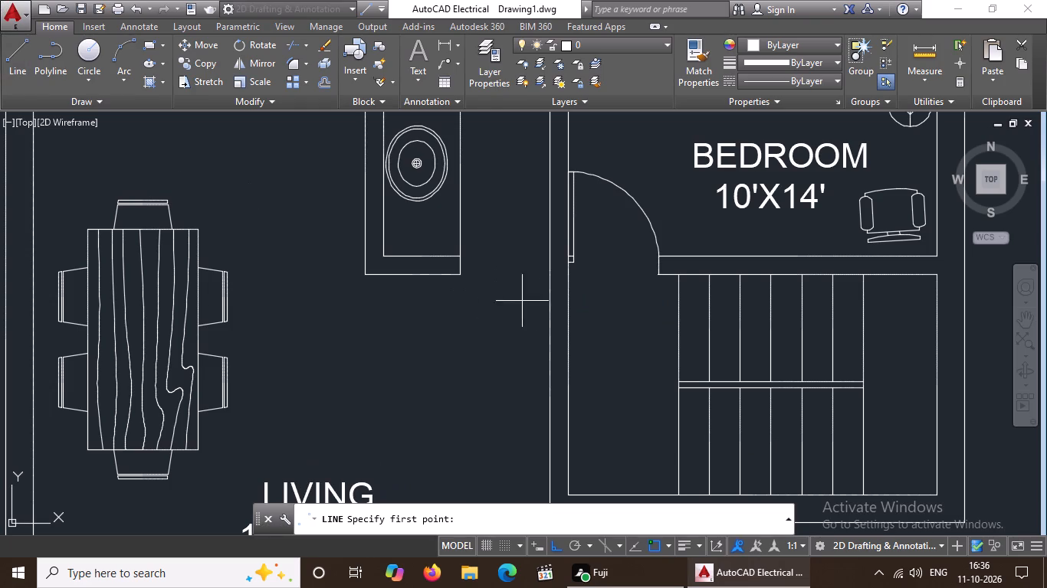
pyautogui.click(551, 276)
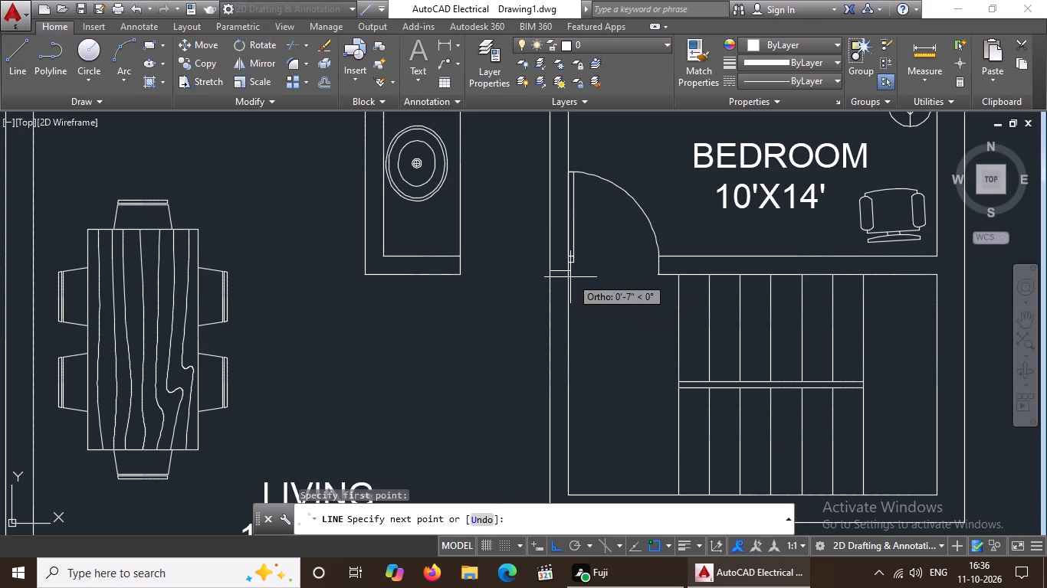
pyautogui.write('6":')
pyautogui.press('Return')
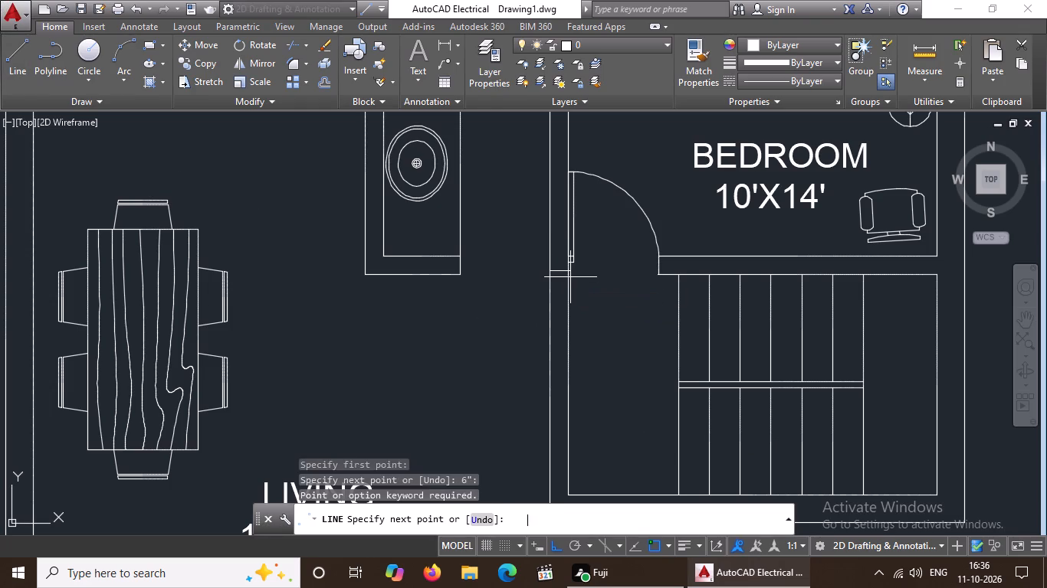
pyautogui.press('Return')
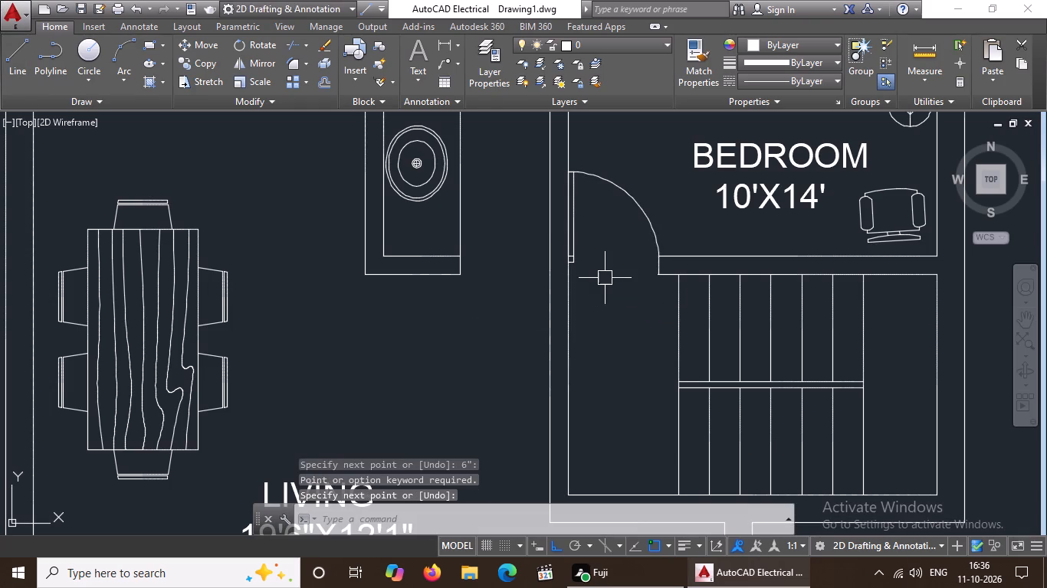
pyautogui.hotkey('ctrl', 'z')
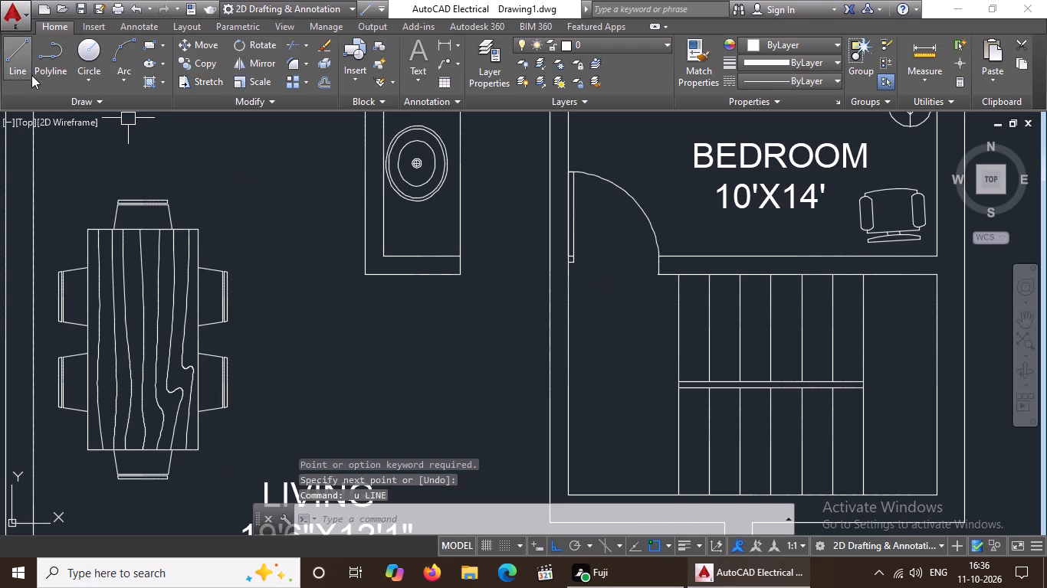
# Draw a 6" horizontal line across the thickness of the wall just south of the bedroom door.
pyautogui.click(22, 76)
pyautogui.moveTo(546, 273); pyautogui.dragTo(567, 276)
pyautogui.write('6"')
pyautogui.press('Return')
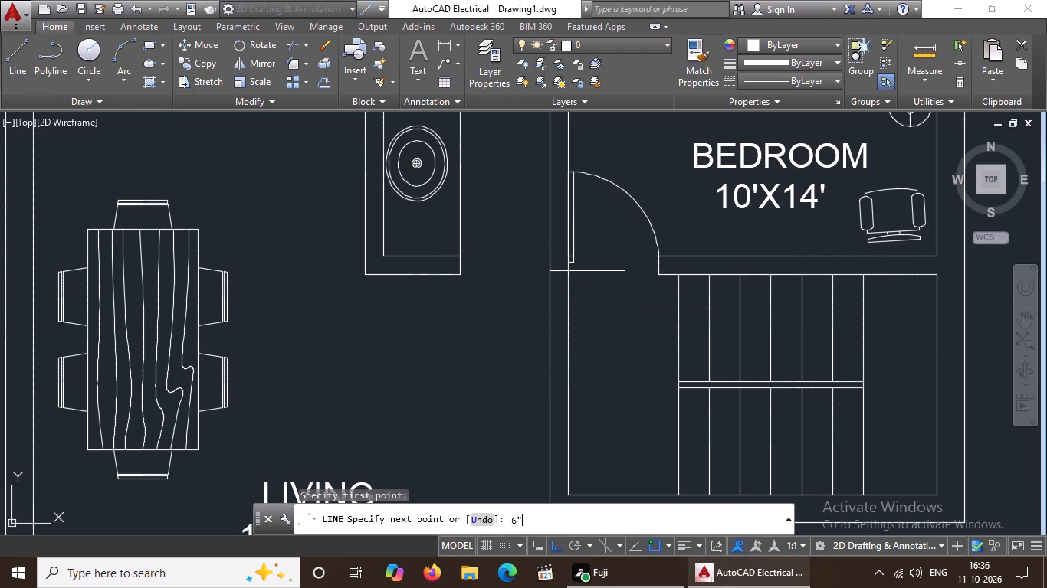
pyautogui.press('Return')
# Extend the inner face line of the staircase's south wall west to the living-side face of the staircase's west wall.
pyautogui.scroll(-2, 629, 286)
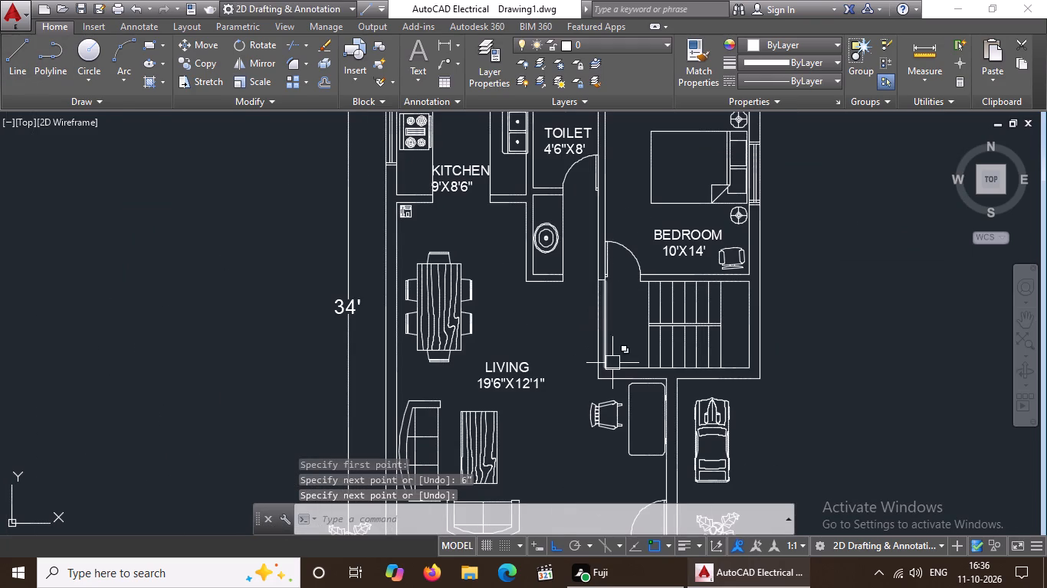
pyautogui.scroll(2, 613, 387)
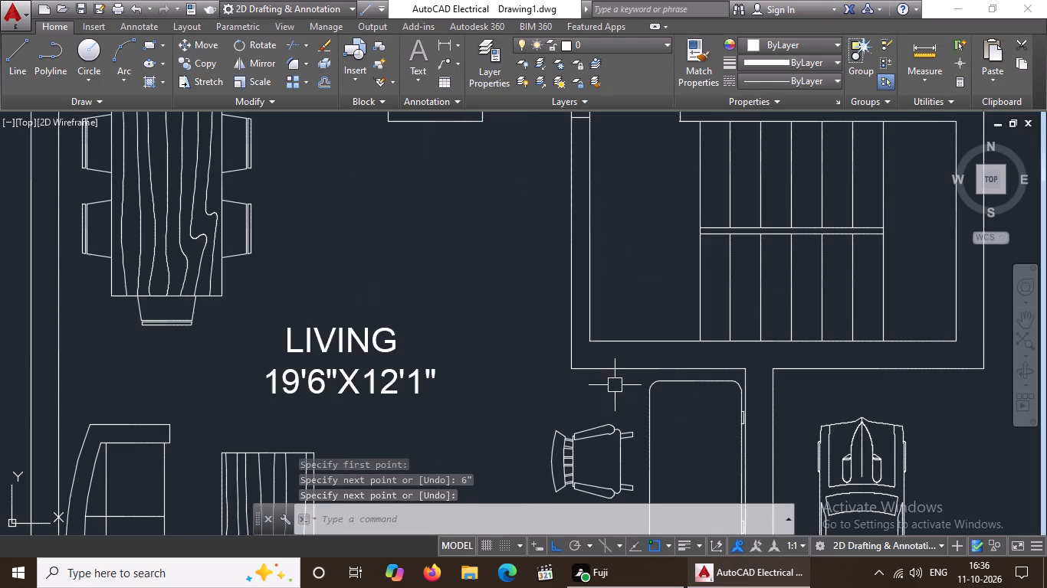
pyautogui.press('Escape')
pyautogui.write('EX')
pyautogui.press('space')
pyautogui.press('space')
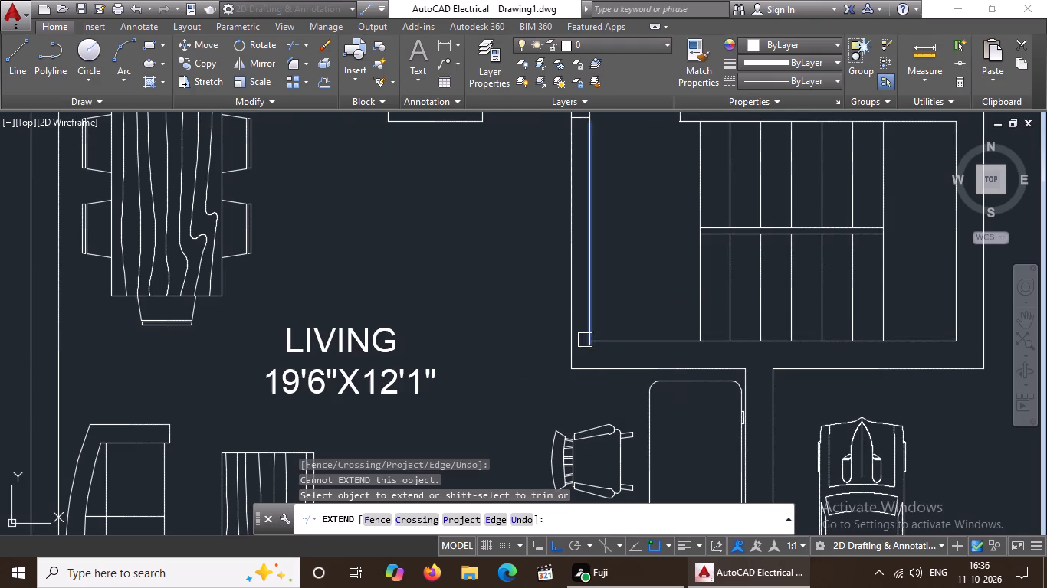
pyautogui.click(608, 342)
pyautogui.scroll(2, 577, 344)
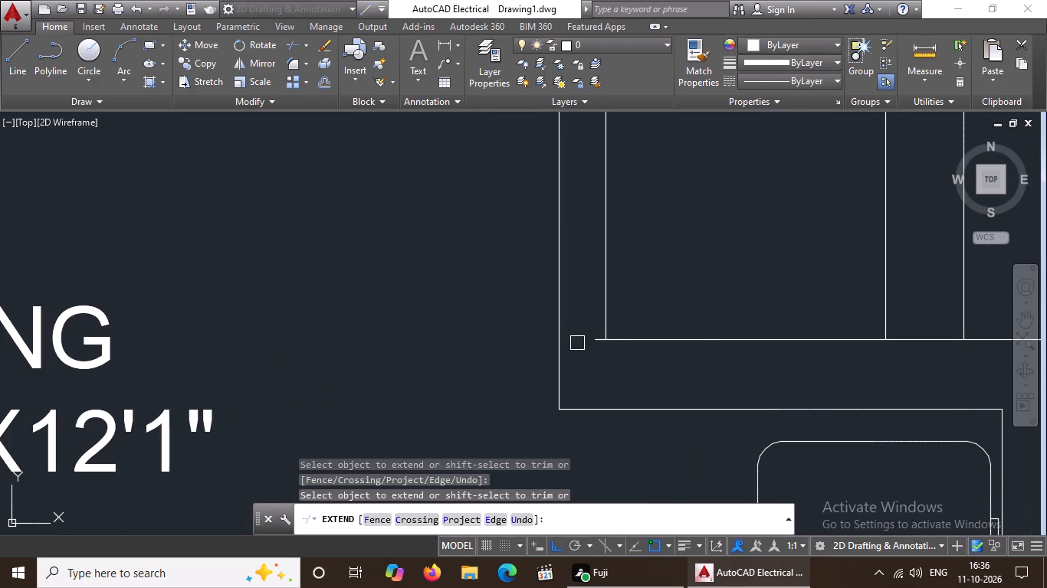
pyautogui.click(599, 339)
pyautogui.scroll(-3, 636, 372)
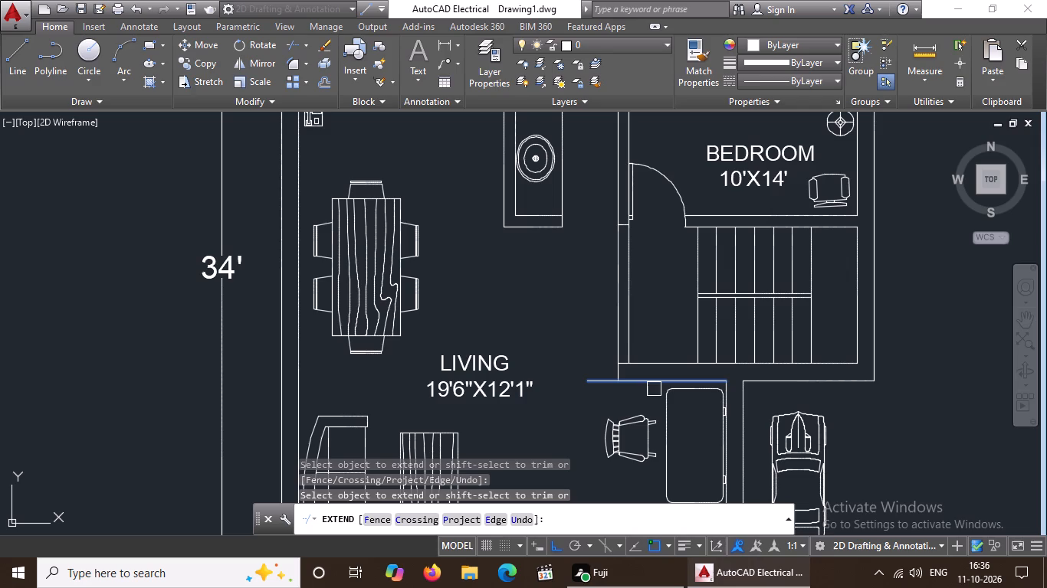
pyautogui.press('Escape')
# Trim both face lines of the wall between the living room and staircase where they meet the staircase's south wall.
pyautogui.write('TR')
pyautogui.press('space')
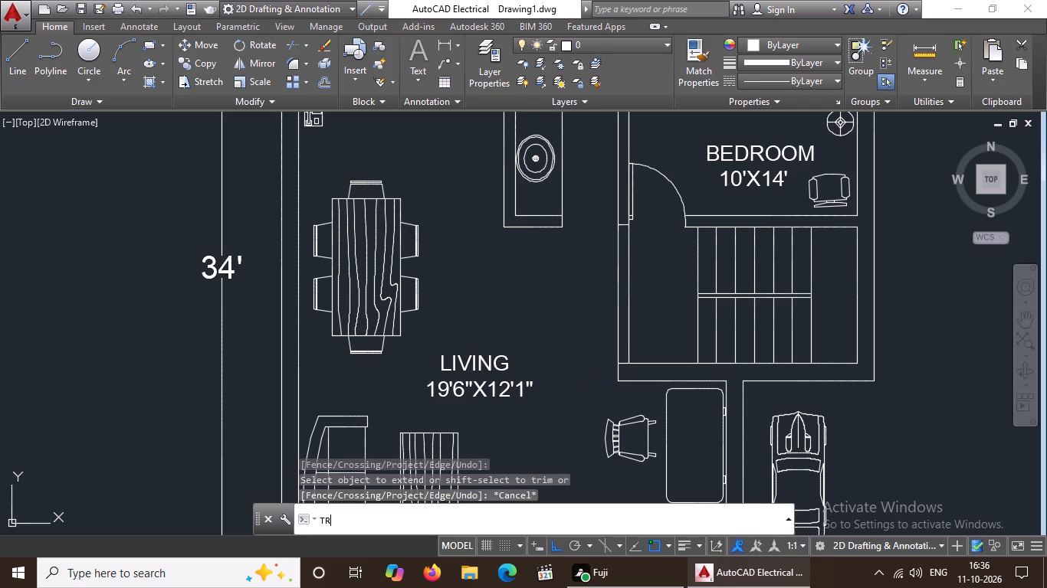
pyautogui.press('space')
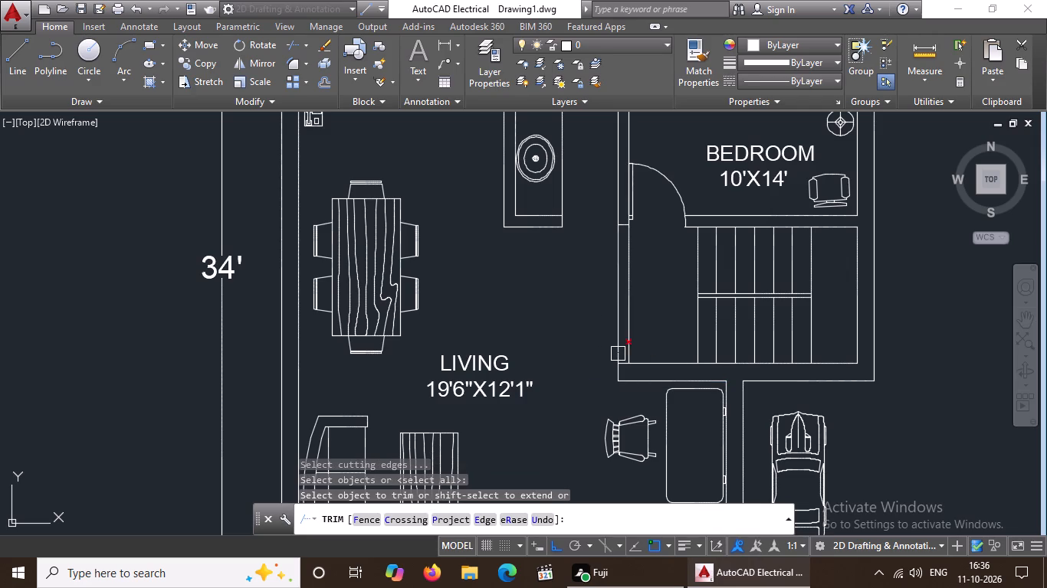
pyautogui.scroll(2, 663, 211)
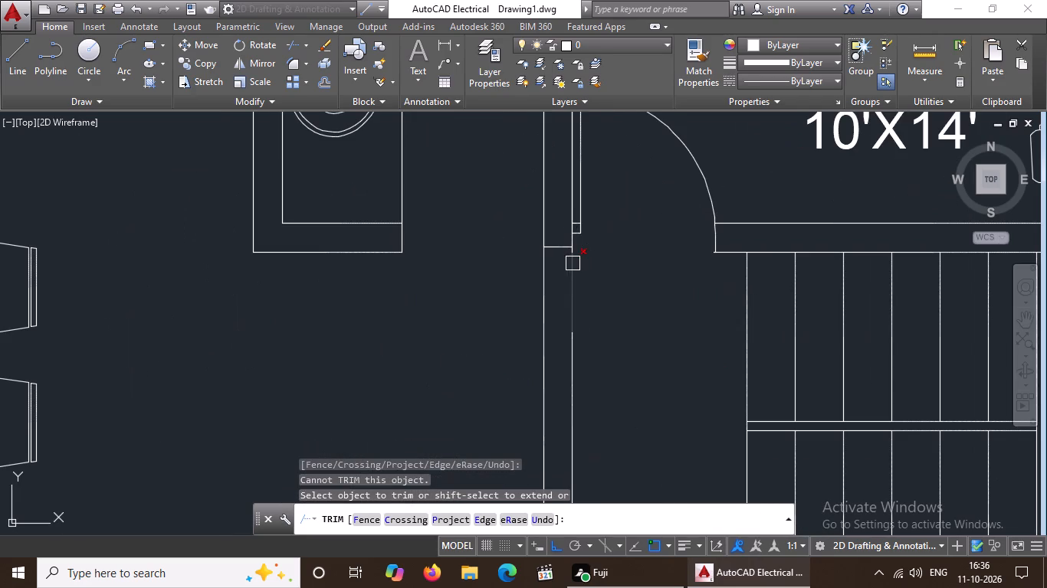
pyautogui.scroll(4, 574, 256)
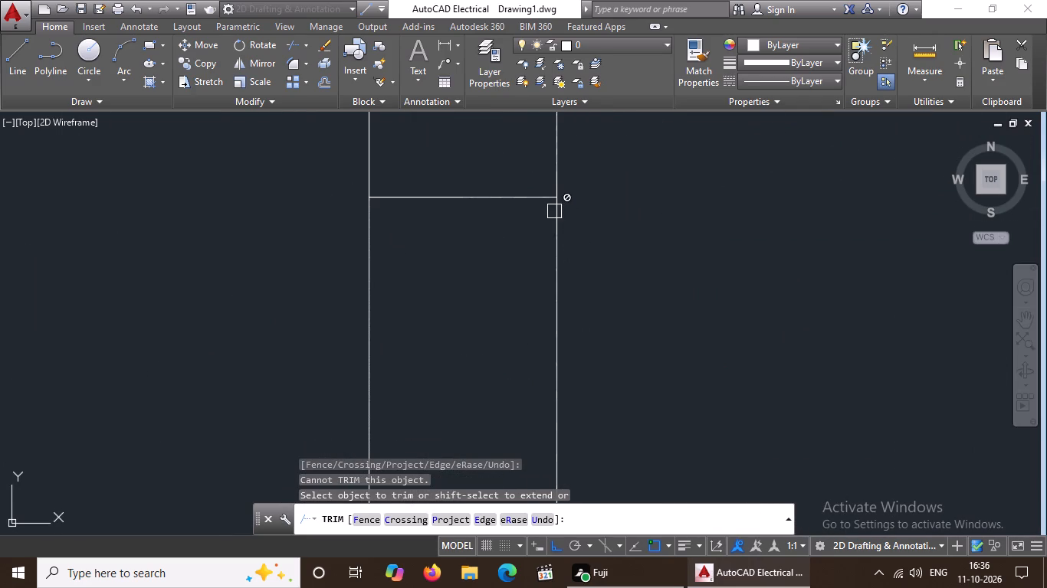
pyautogui.scroll(-4, 373, 220)
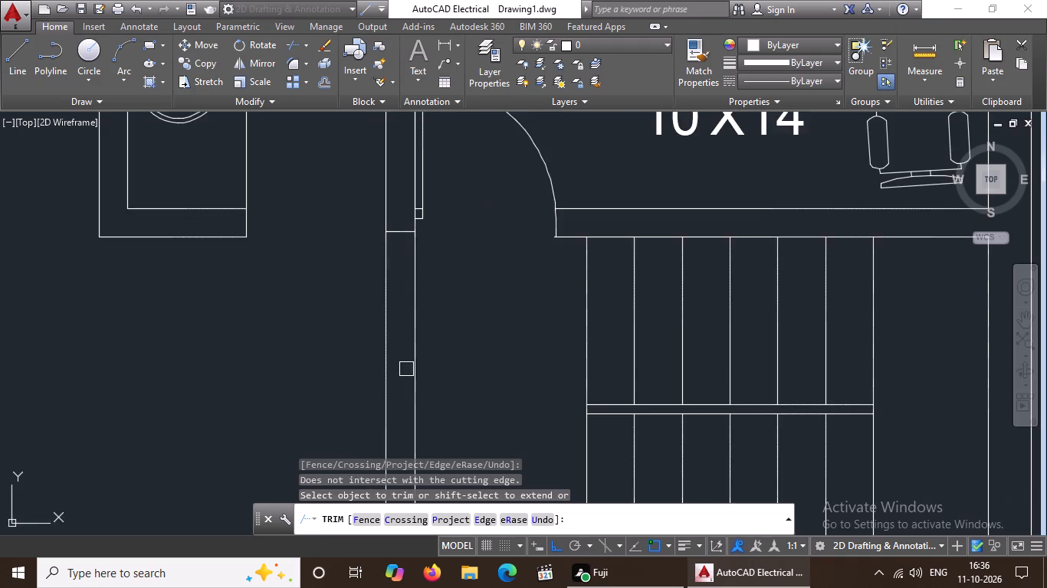
pyautogui.scroll(-4, 406, 368)
pyautogui.scroll(5, 407, 422)
pyautogui.click(359, 223)
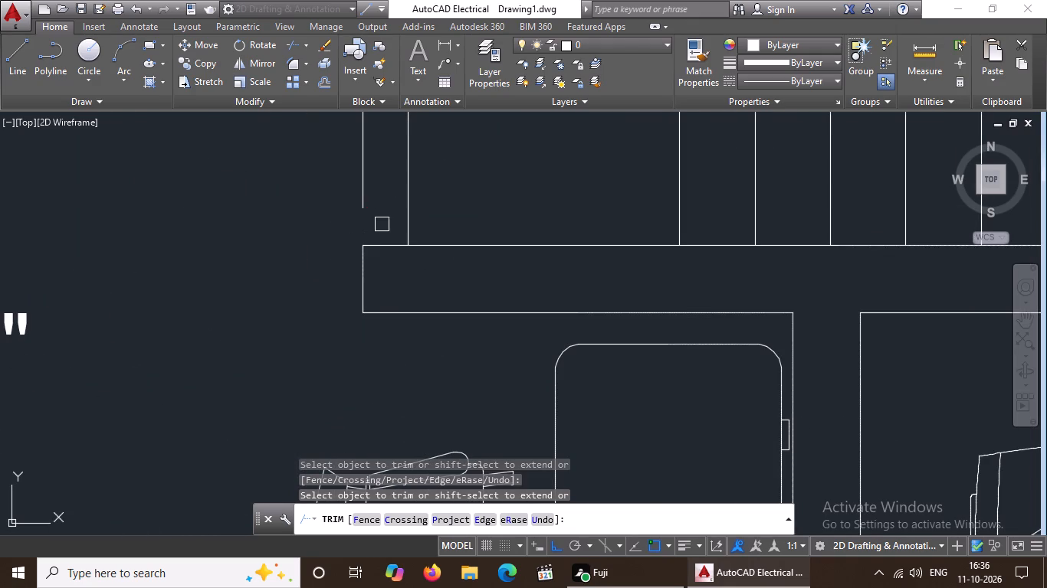
pyautogui.click(407, 226)
pyautogui.scroll(-6, 409, 226)
pyautogui.moveTo(410, 211); pyautogui.dragTo(402, 170, button='right')
pyautogui.scroll(3, 402, 173)
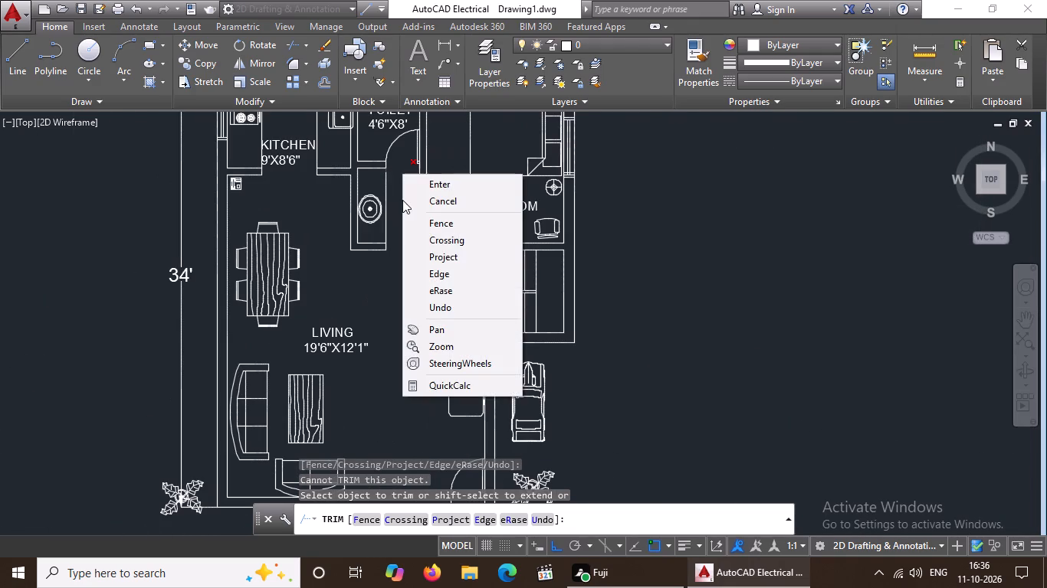
pyautogui.press('Escape')
pyautogui.press('Escape')
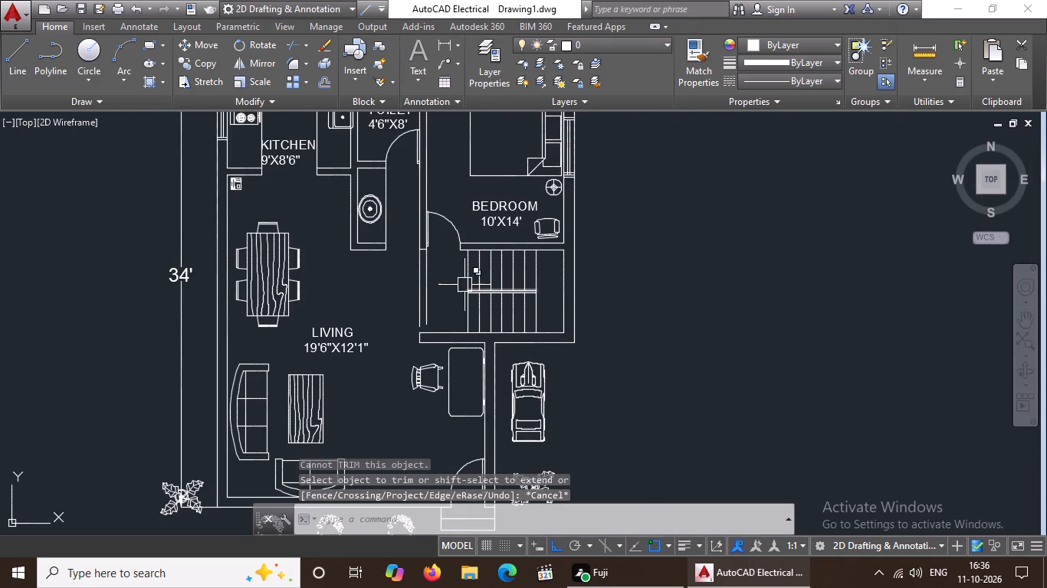
# Erase the two remaining wall lines between the living room and staircase to open the stair entrance.
pyautogui.click(428, 289)
pyautogui.press('Delete')
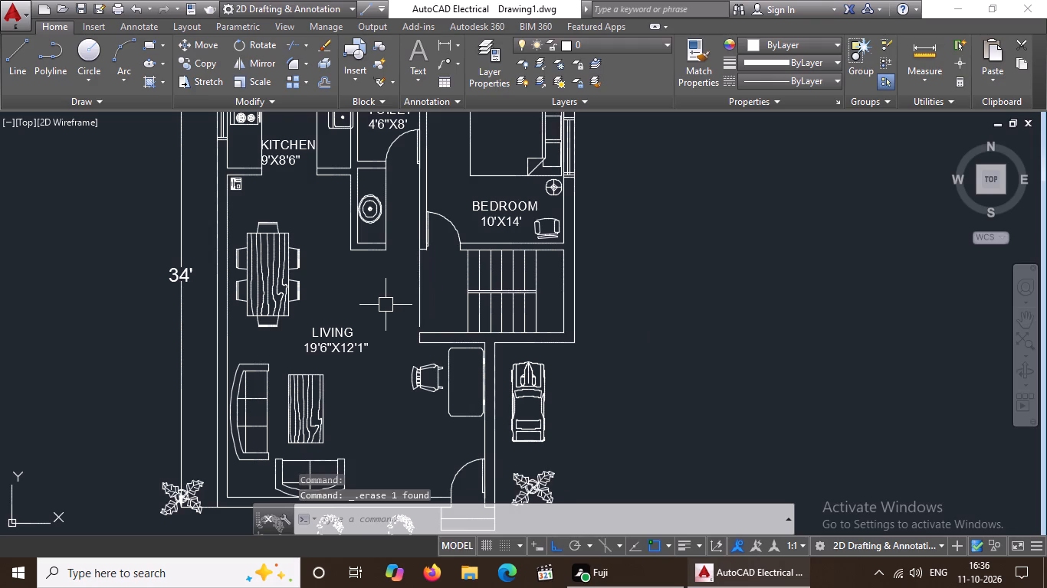
pyautogui.click(421, 291)
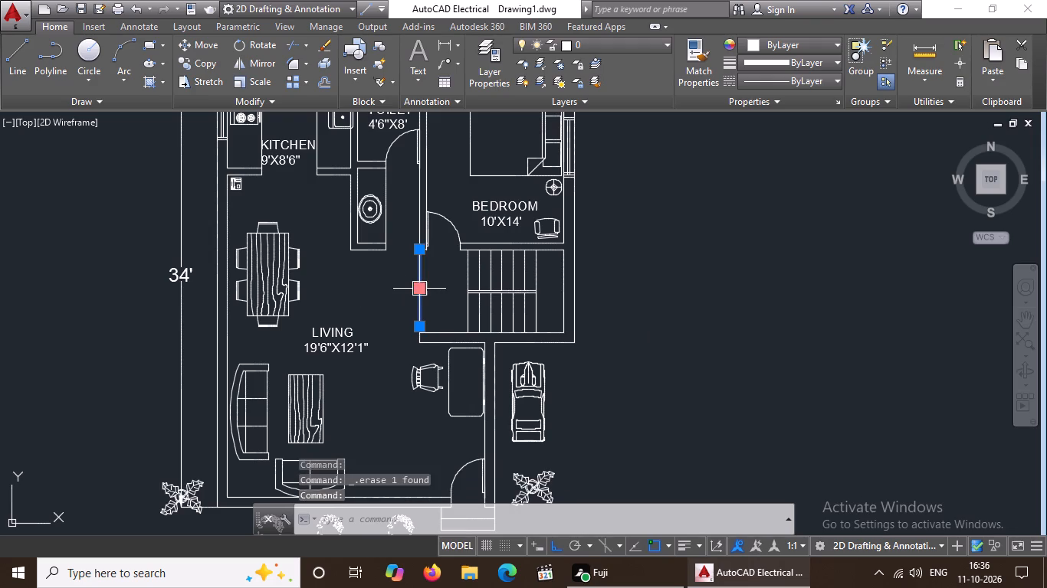
pyautogui.press('Delete')
# Examine the whole floor plan, including the staircase opening, furniture, exterior details and overall dimensions.
pyautogui.scroll(-1, 435, 296)
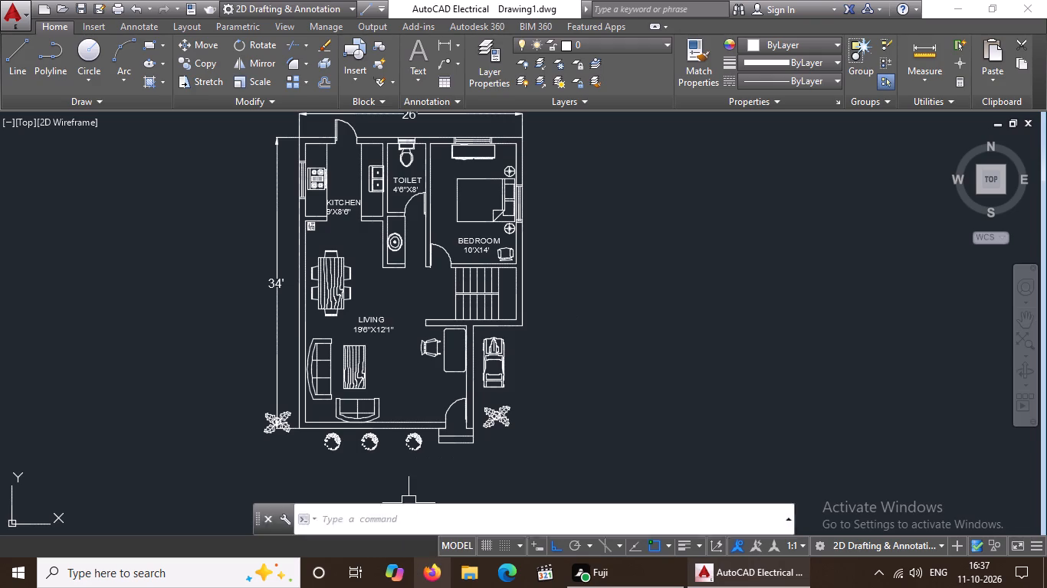
pyautogui.scroll(-1, 467, 443)
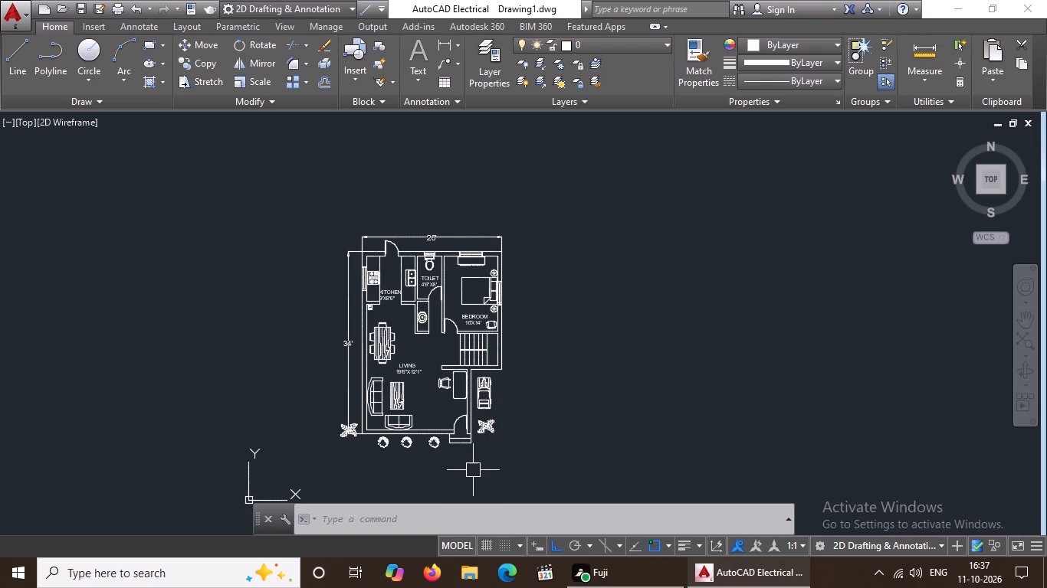
pyautogui.scroll(2, 422, 482)
pyautogui.scroll(-2, 426, 478)
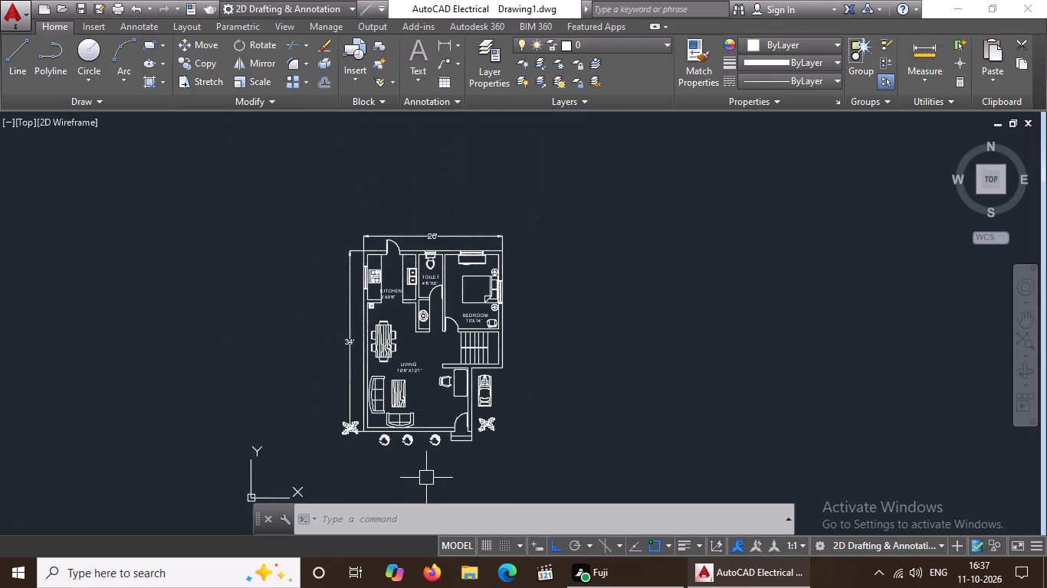
pyautogui.scroll(1, 409, 460)
pyautogui.scroll(-1, 418, 447)
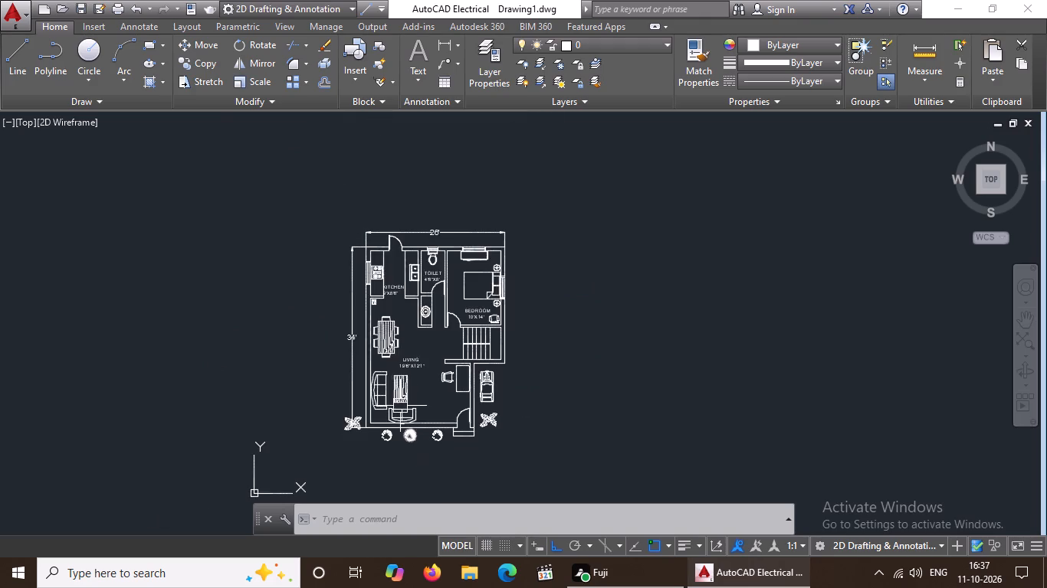
pyautogui.scroll(1, 399, 410)
pyautogui.scroll(-2, 402, 410)
pyautogui.scroll(2, 402, 439)
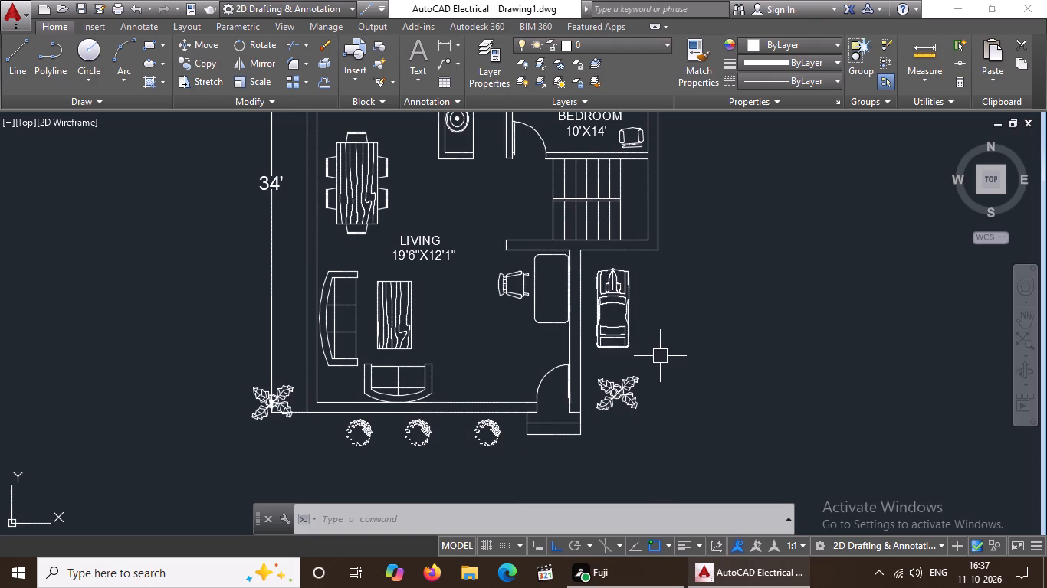
pyautogui.scroll(-2, 643, 354)
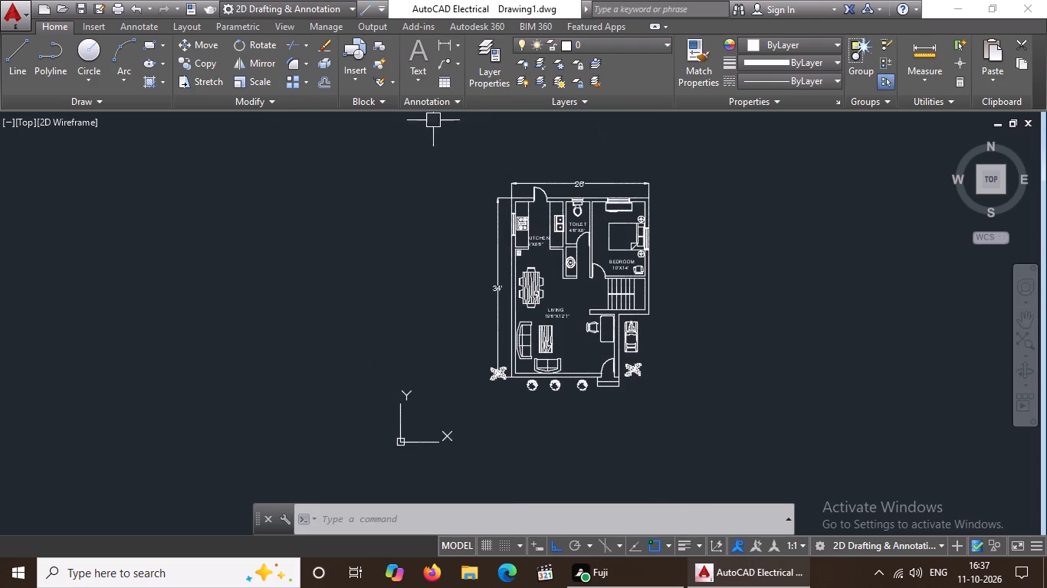
pyautogui.scroll(-2, 642, 303)
pyautogui.scroll(2, 628, 377)
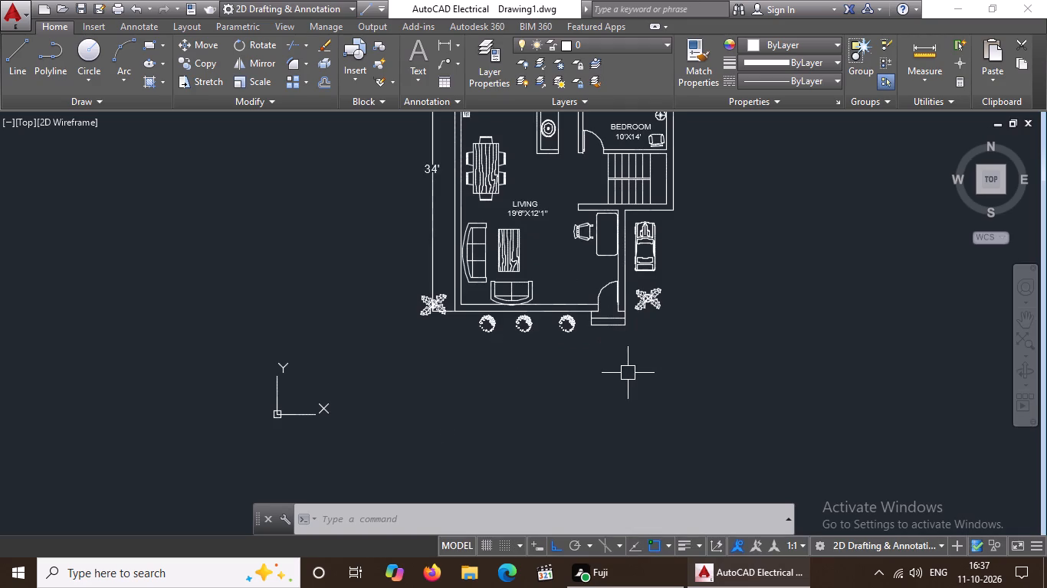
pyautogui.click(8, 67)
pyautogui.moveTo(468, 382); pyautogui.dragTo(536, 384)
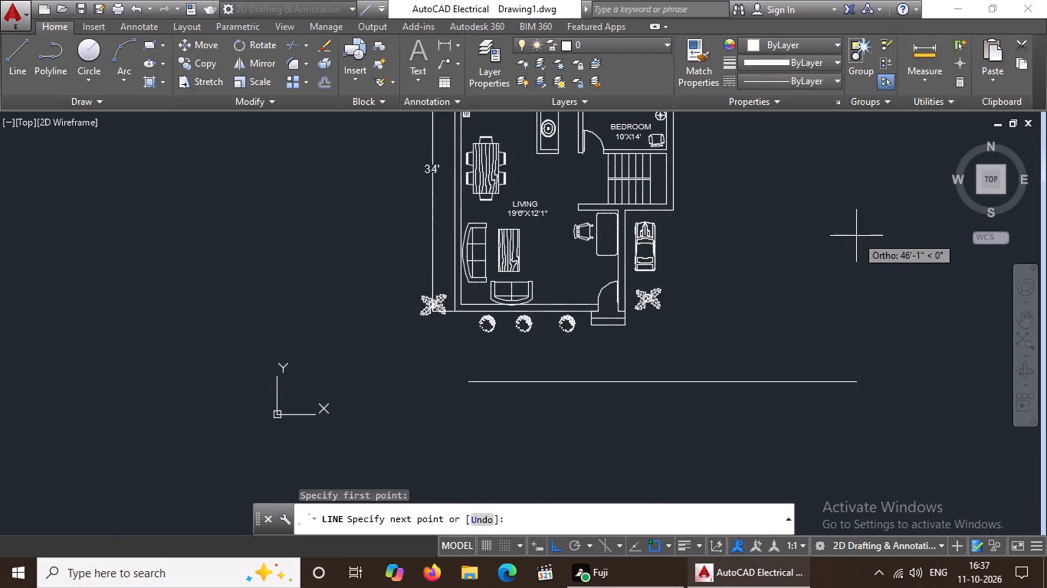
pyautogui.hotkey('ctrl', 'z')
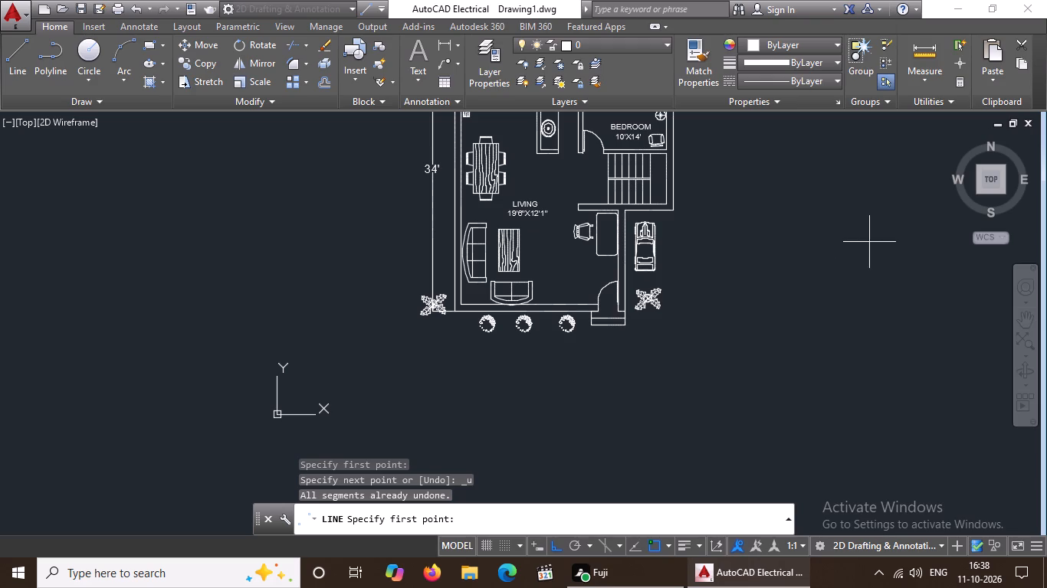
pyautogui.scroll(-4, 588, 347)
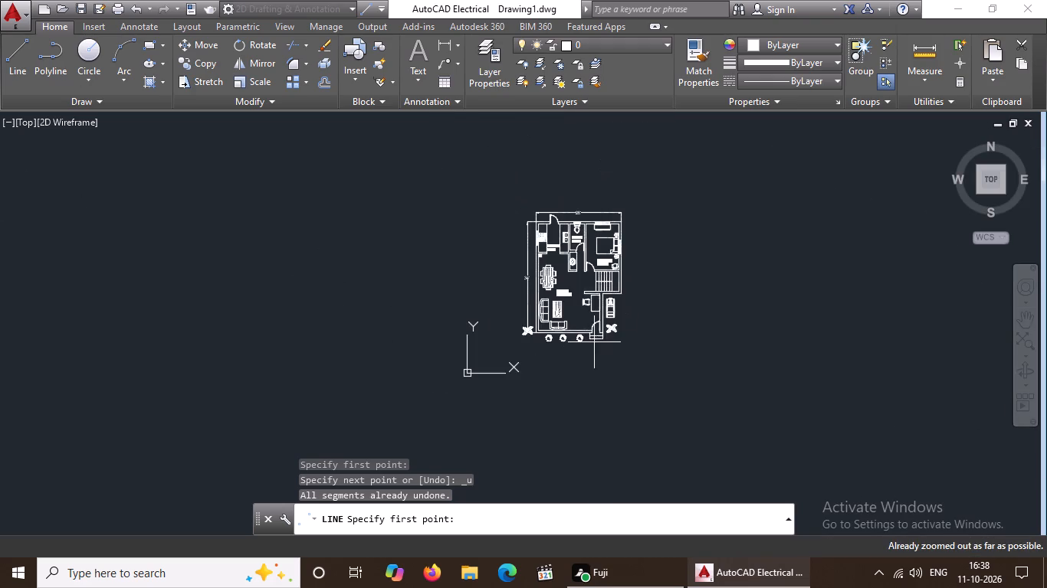
# Draw vertical construction lines through the lower end of the 34' dimension and both faces of the west outer wall.
pyautogui.scroll(2, 599, 323)
pyautogui.press('Escape')
pyautogui.write('XL V')
pyautogui.press('space')
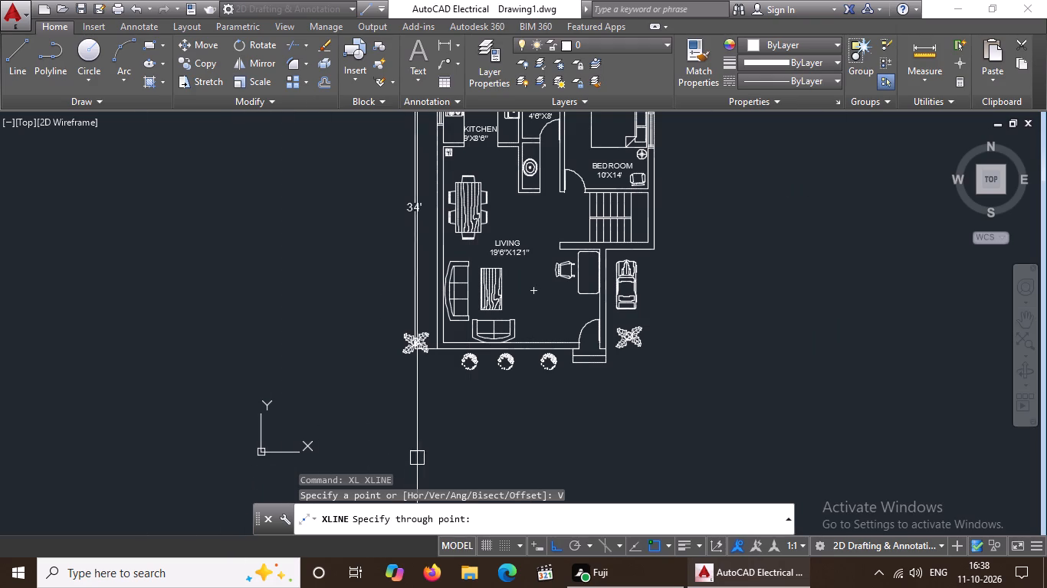
pyautogui.scroll(3, 426, 408)
pyautogui.scroll(-3, 428, 162)
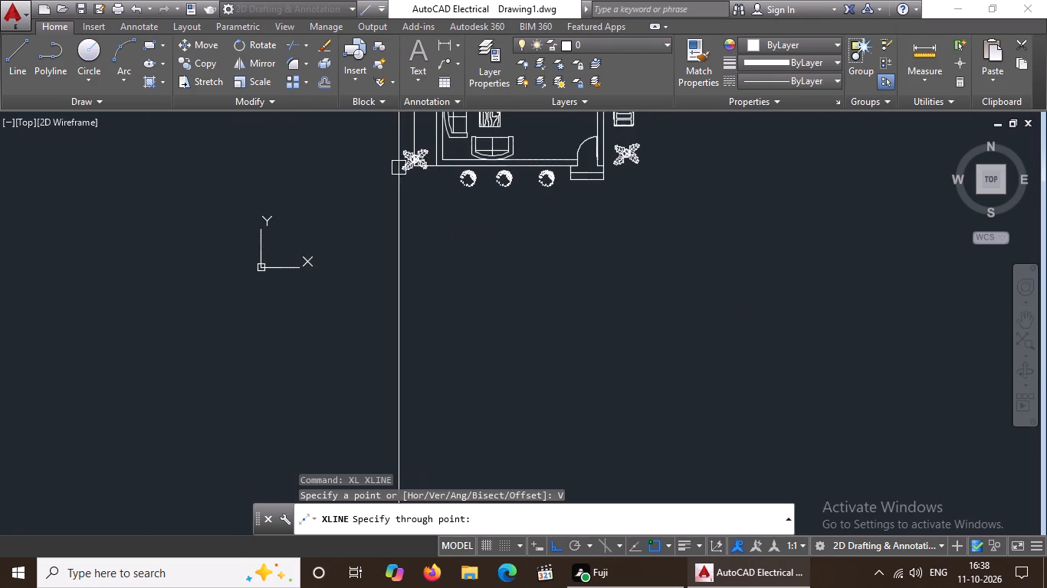
pyautogui.scroll(3, 404, 146)
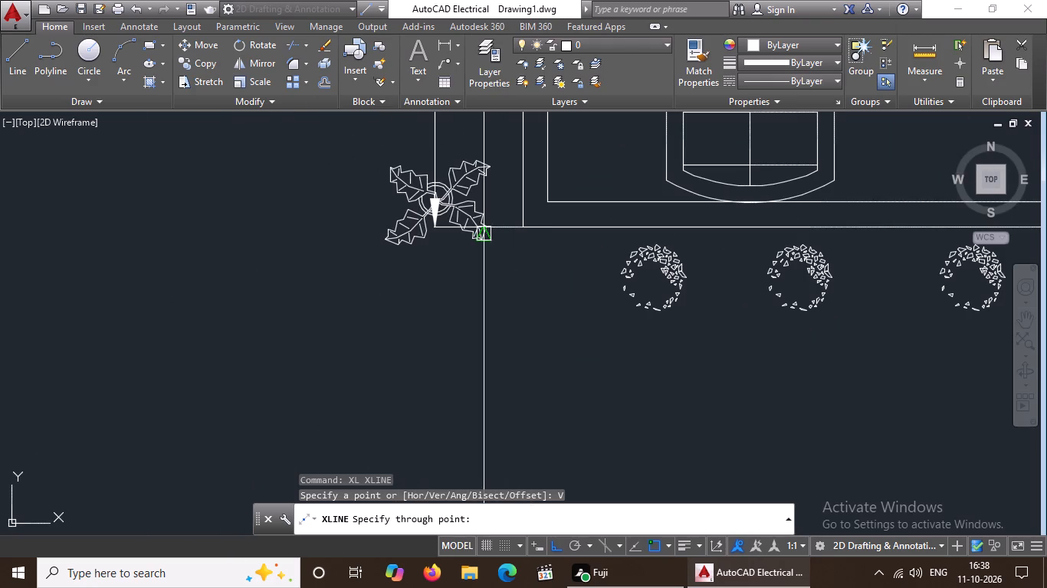
pyautogui.click(435, 228)
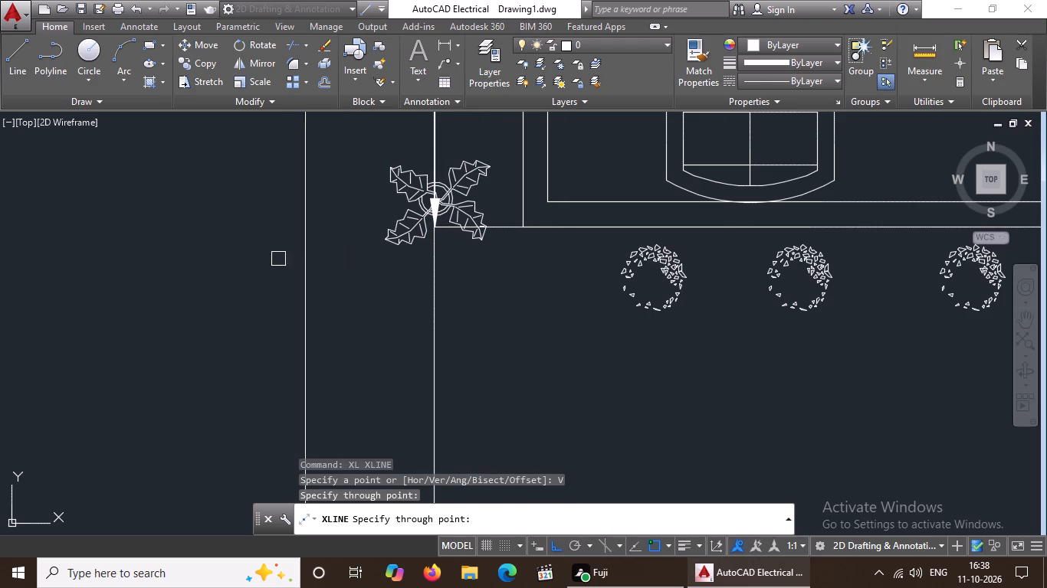
pyautogui.click(526, 232)
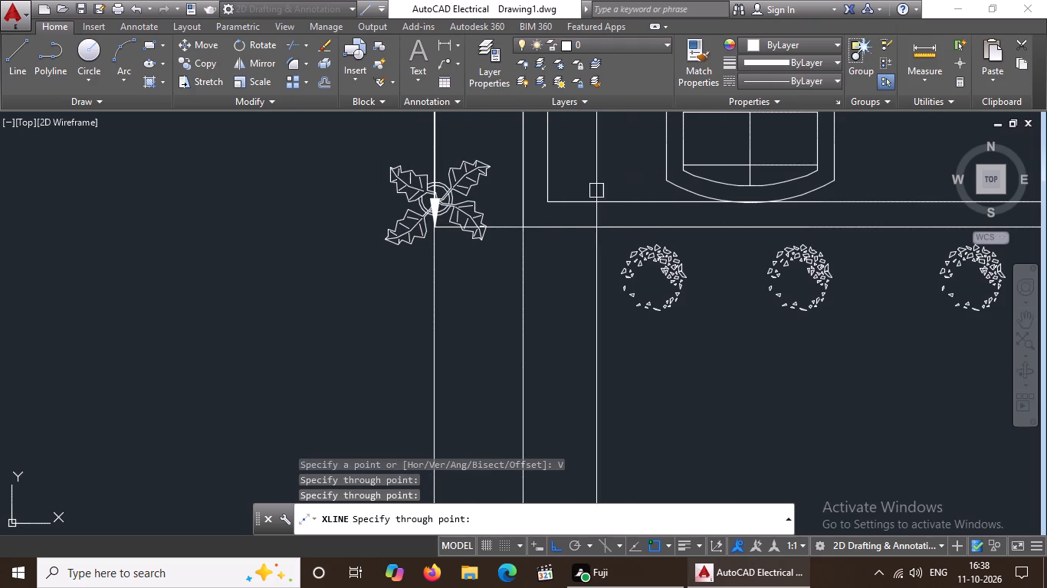
pyautogui.click(542, 201)
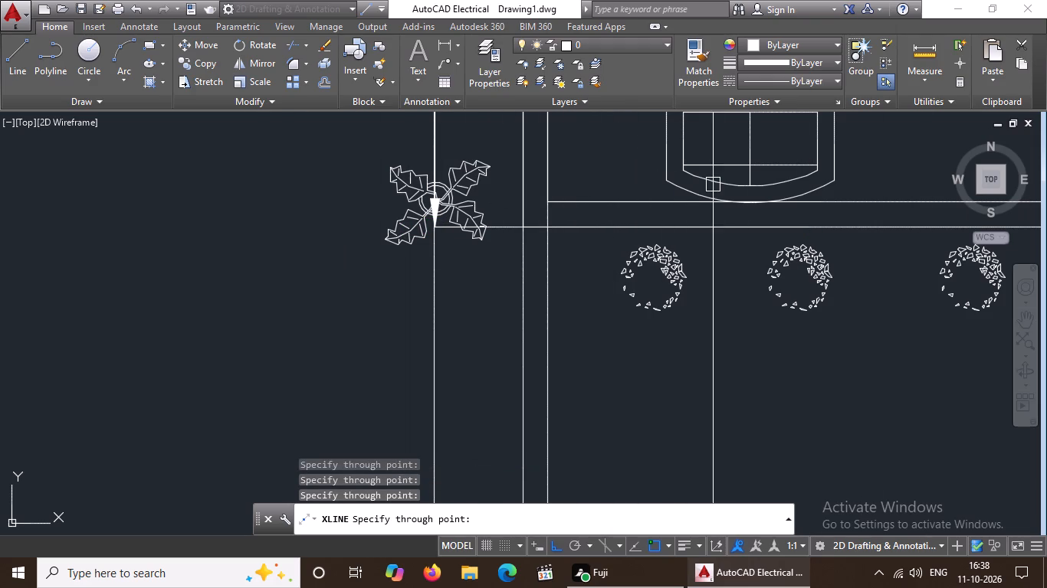
# Draw vertical construction lines through the entrance step's west edge, both entrance door jambs and the living room east wall's outer face.
pyautogui.moveTo(719, 198); pyautogui.dragTo(622, 407, button='middle')
pyautogui.scroll(-2, 606, 402)
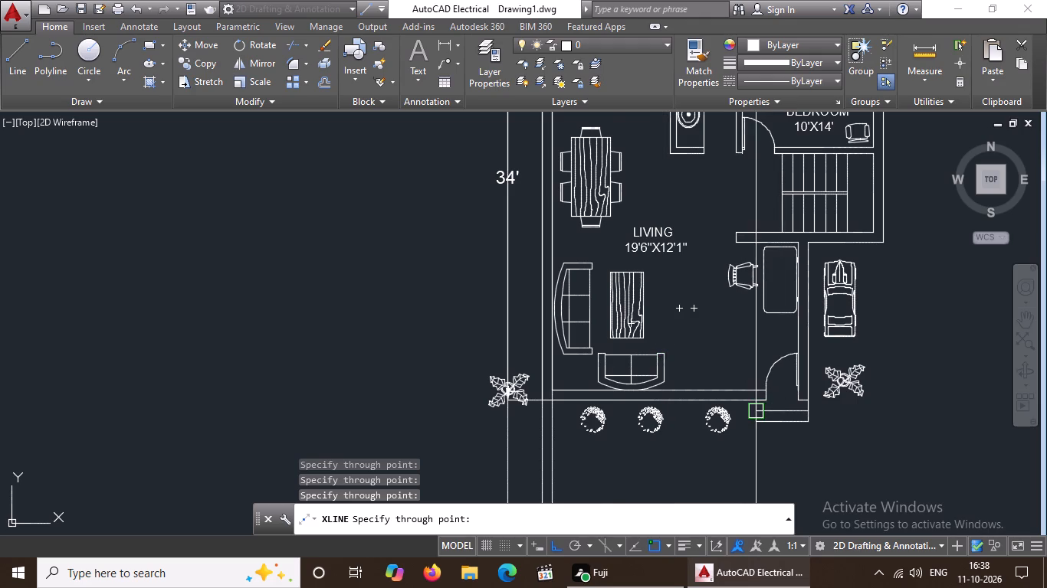
pyautogui.scroll(3, 751, 407)
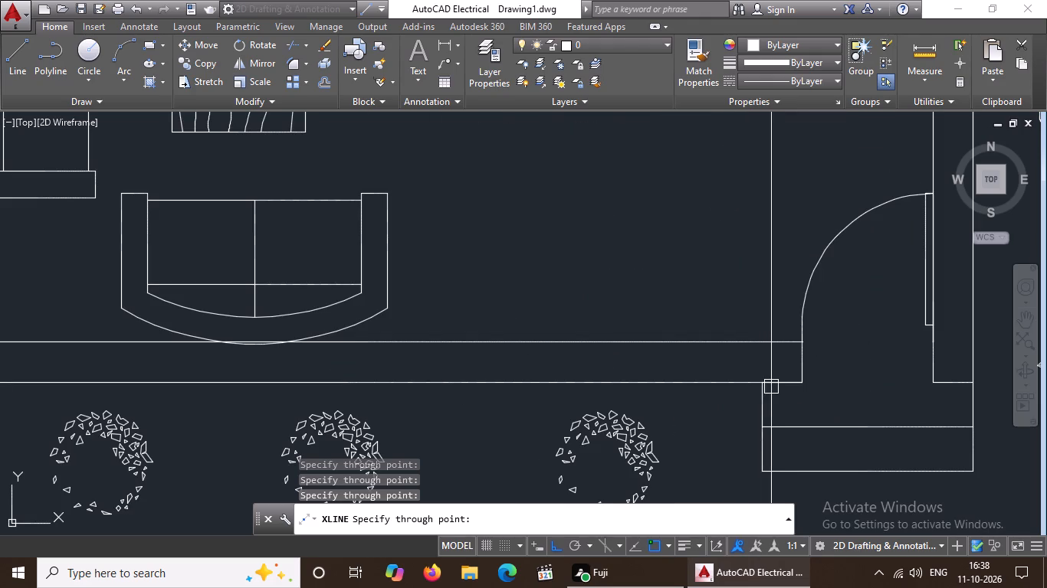
pyautogui.click(757, 390)
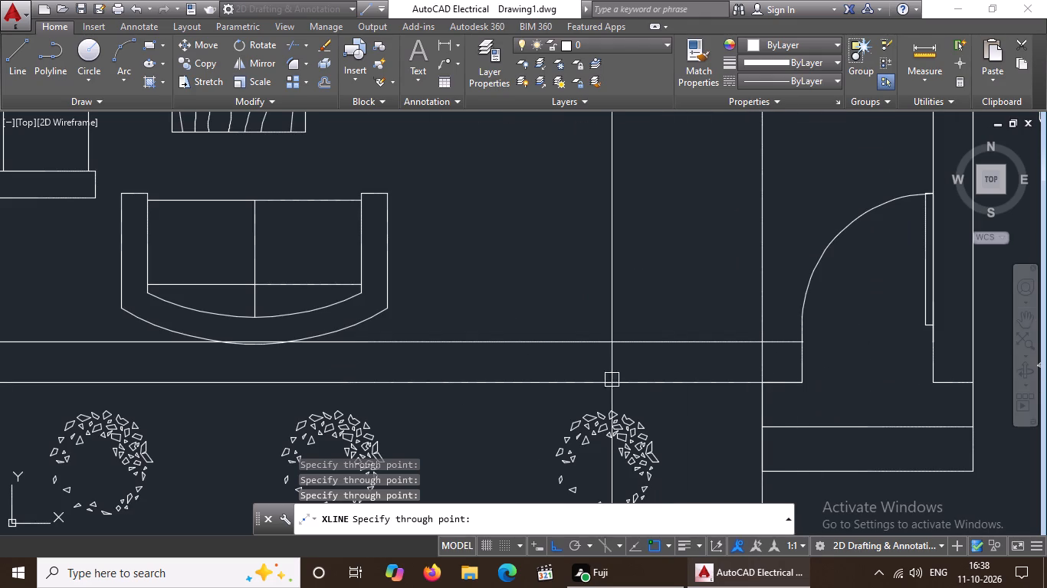
pyautogui.click(806, 384)
pyautogui.scroll(-2, 831, 365)
pyautogui.scroll(3, 913, 369)
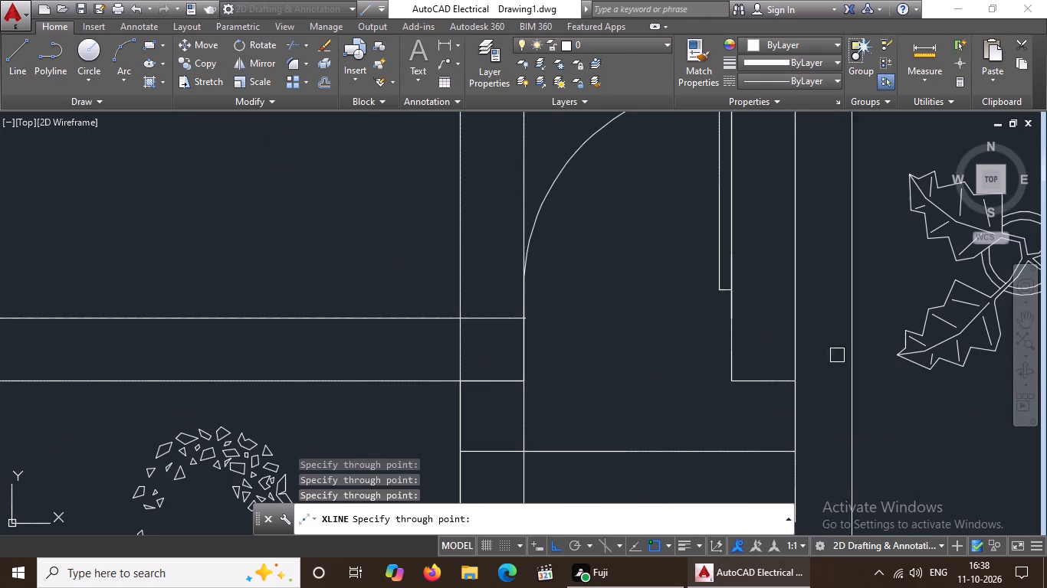
pyautogui.moveTo(737, 382); pyautogui.dragTo(750, 381)
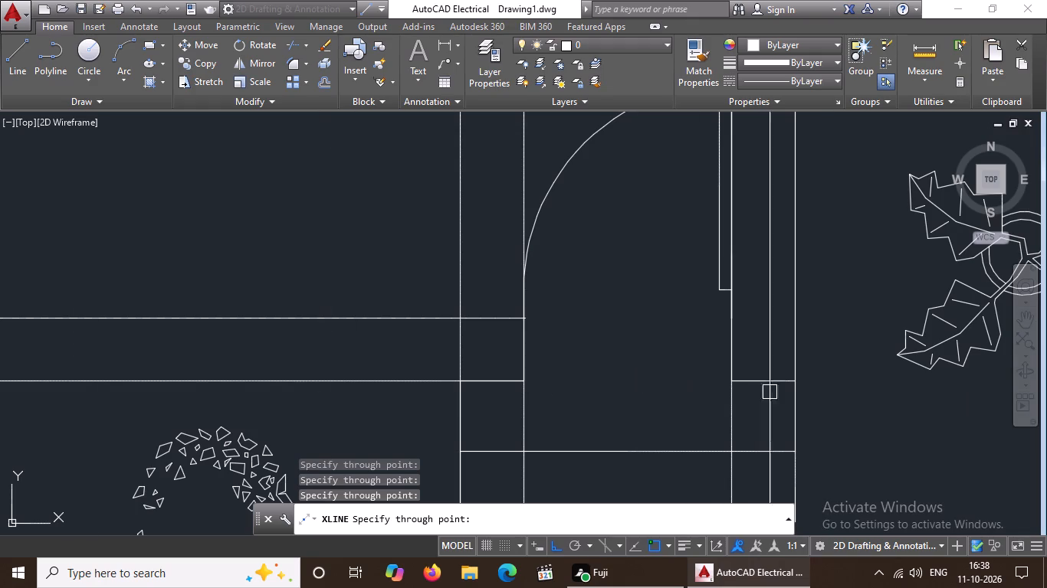
pyautogui.click(793, 384)
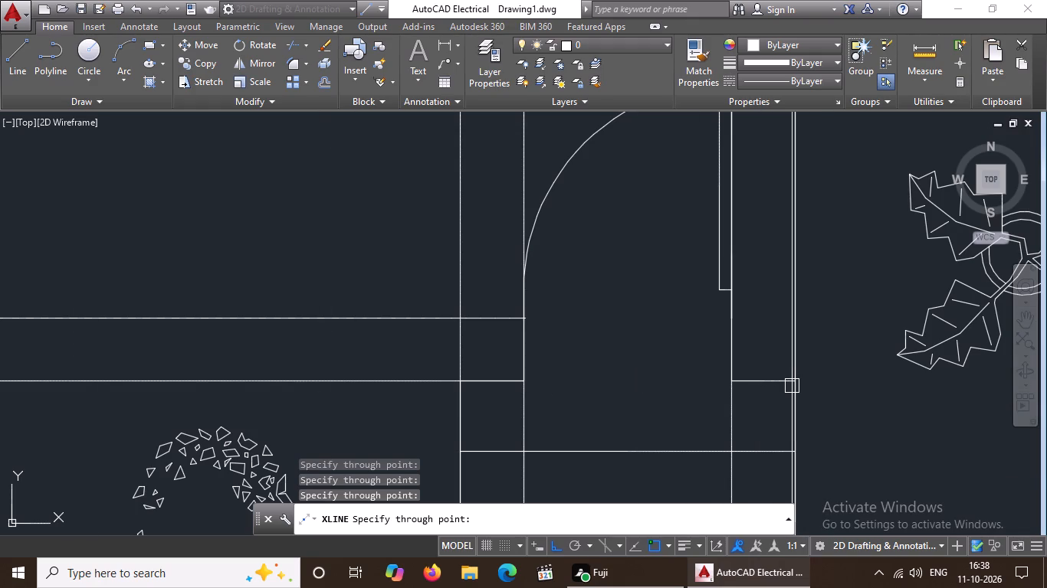
# Draw vertical construction lines through the staircase south wall's west end, just east of the west door-jamb line, and both living room east wall faces.
pyautogui.scroll(-4, 798, 577)
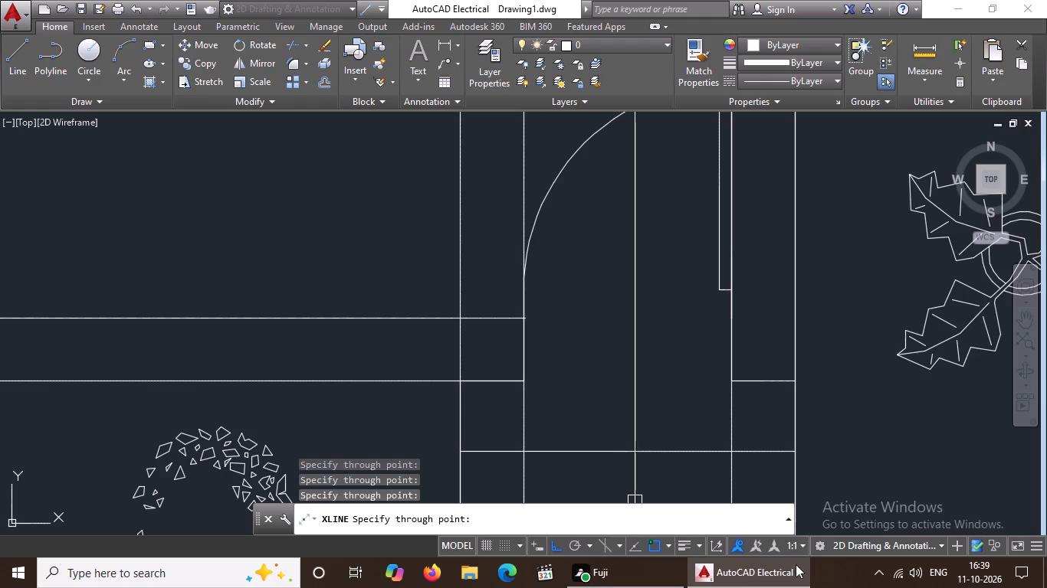
pyautogui.scroll(-4, 766, 361)
pyautogui.scroll(2, 707, 193)
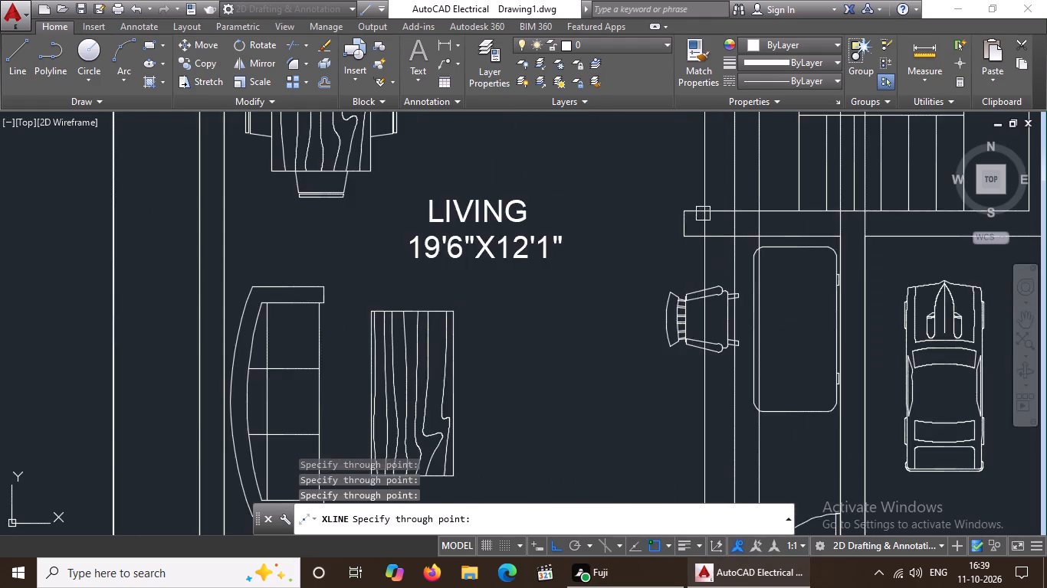
pyautogui.scroll(-1, 693, 227)
pyautogui.scroll(3, 701, 200)
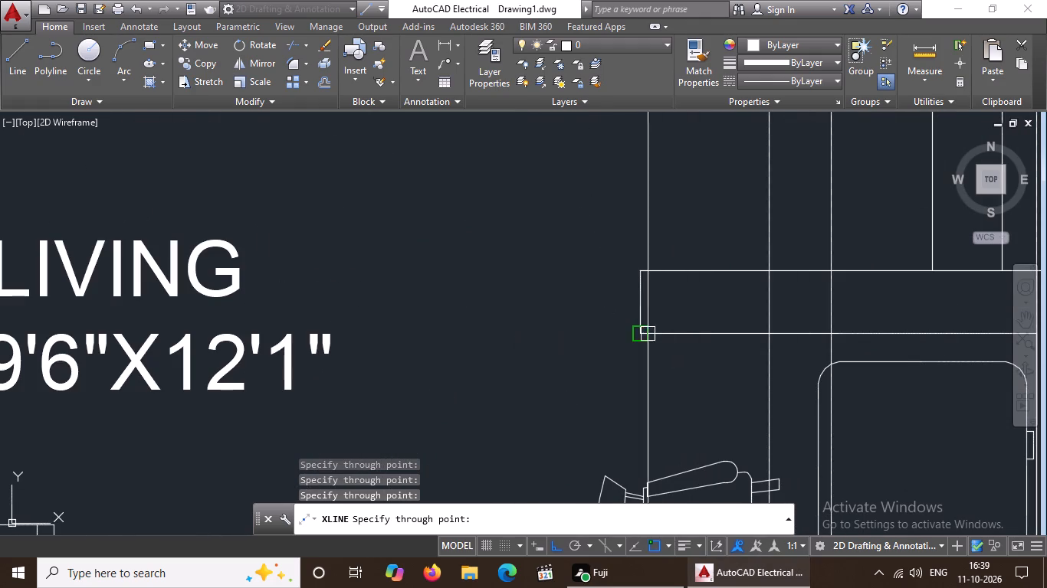
pyautogui.click(647, 334)
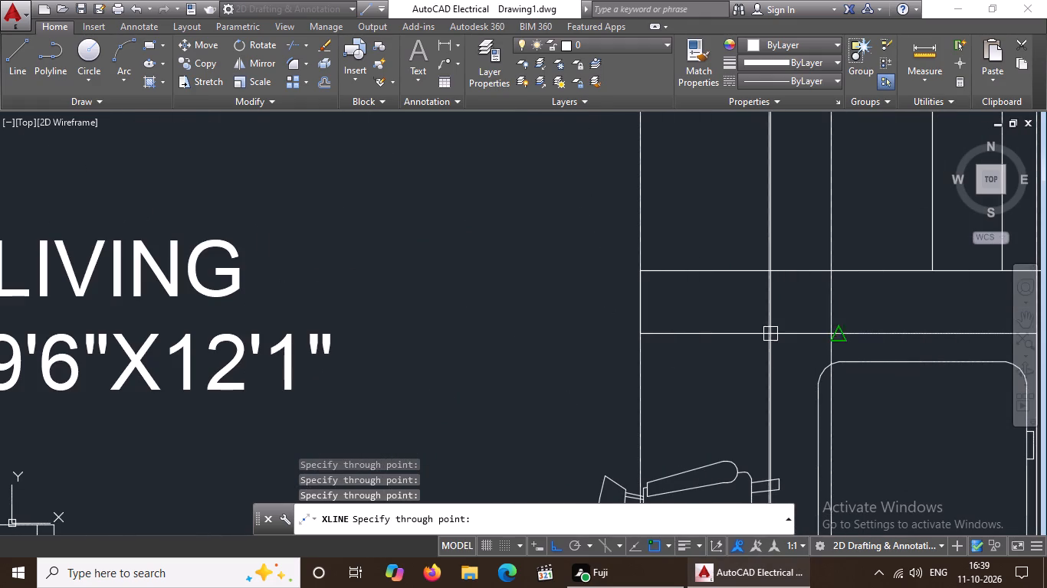
pyautogui.click(837, 332)
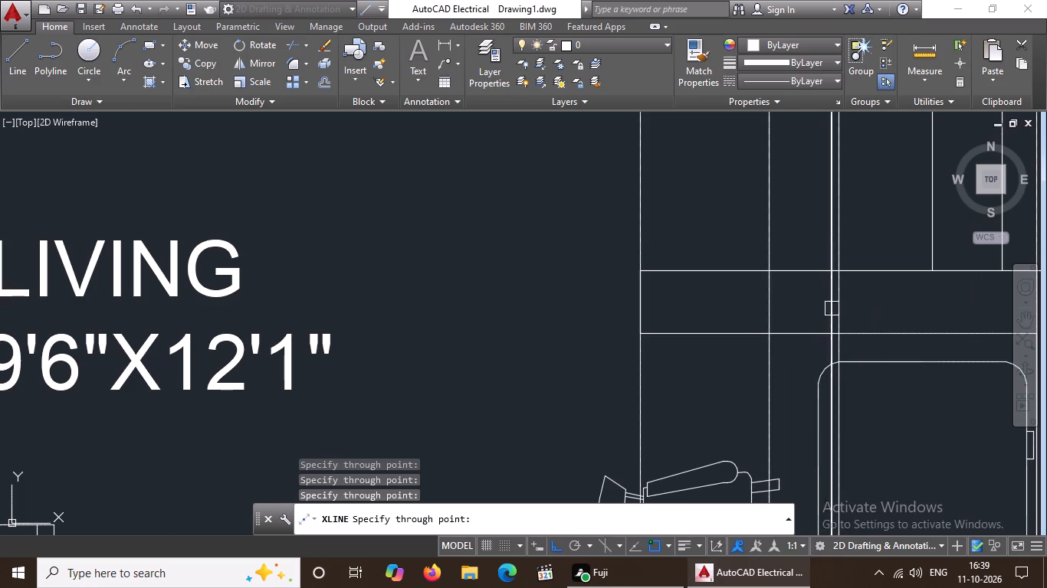
pyautogui.scroll(-4, 780, 304)
pyautogui.scroll(3, 863, 292)
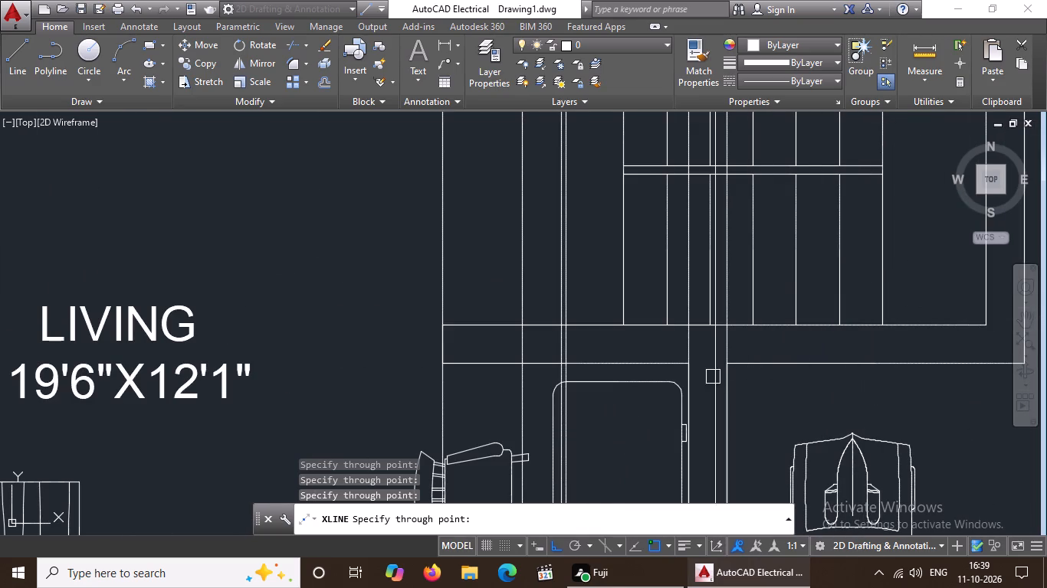
pyautogui.click(682, 360)
pyautogui.moveTo(728, 364); pyautogui.dragTo(735, 364)
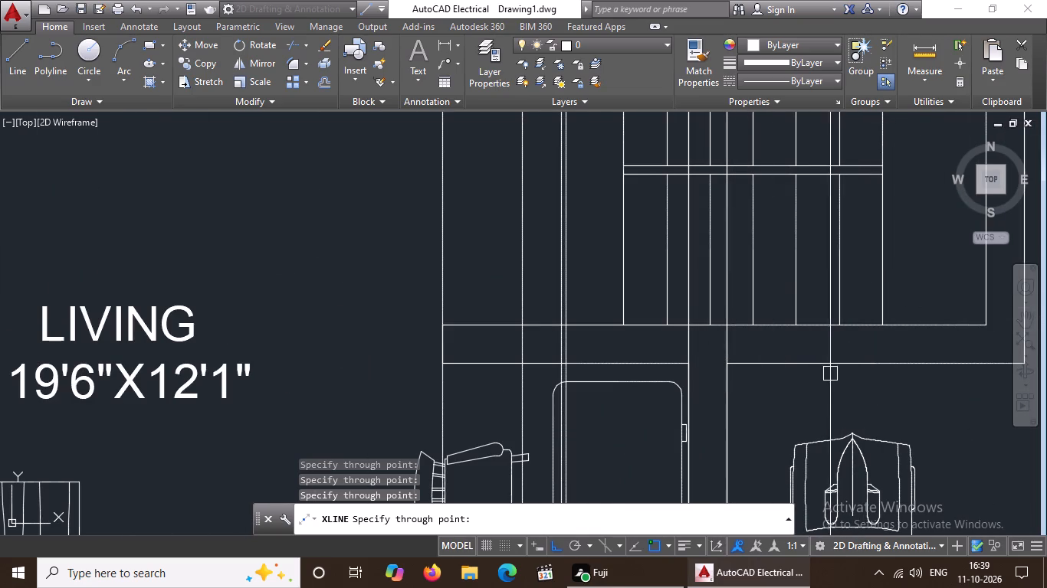
# Draw vertical construction lines through the inner and outer faces of the staircase's east wall.
pyautogui.scroll(-3, 830, 374)
pyautogui.scroll(3, 920, 351)
pyautogui.moveTo(703, 394); pyautogui.dragTo(730, 435)
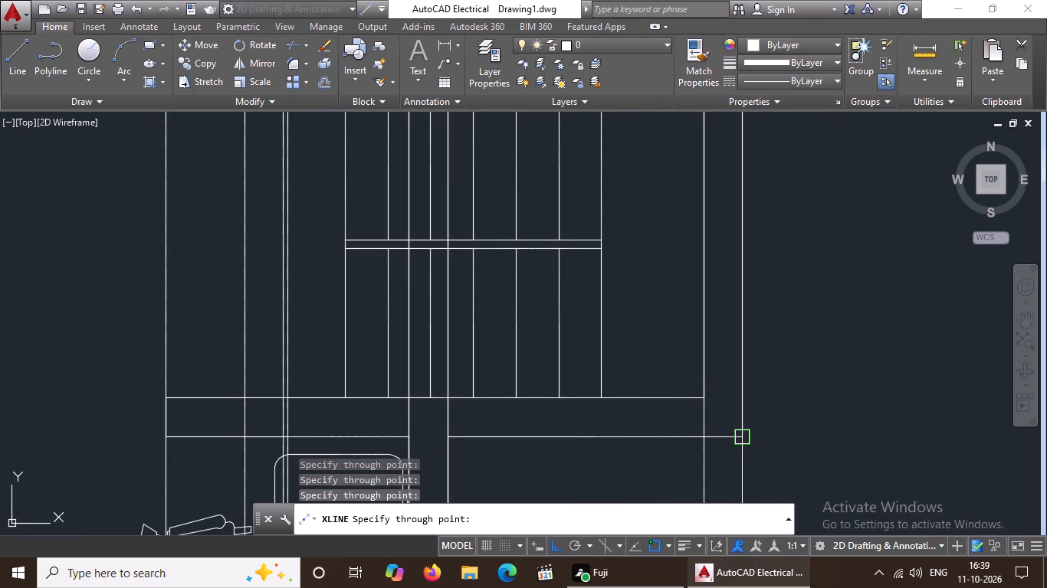
pyautogui.click(742, 431)
# Draw vertical construction lines through both faces of the bedroom's west wall and the west end of the bedroom's south wall.
pyautogui.scroll(-3, 748, 408)
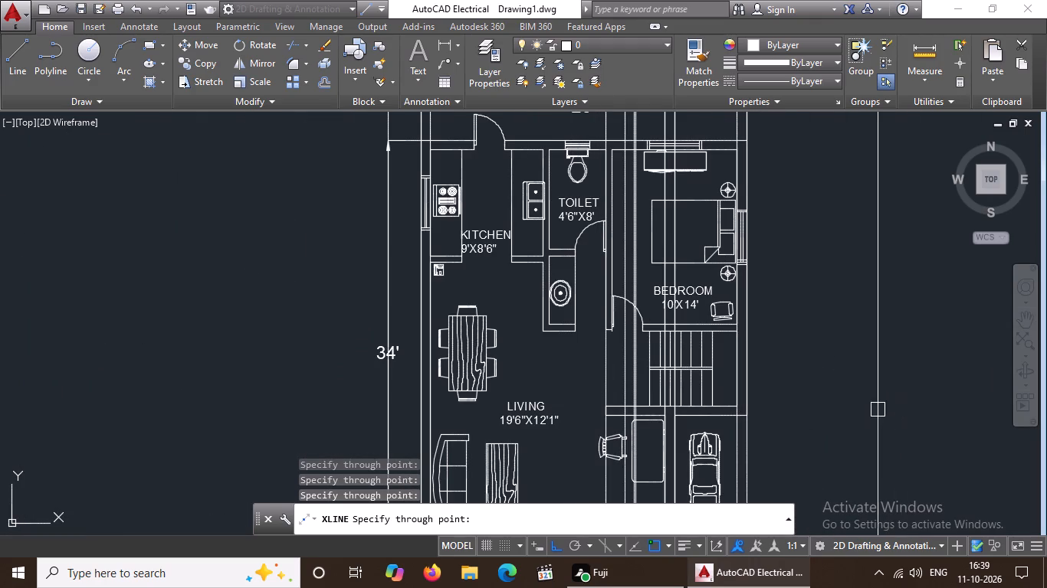
pyautogui.scroll(-3, 878, 402)
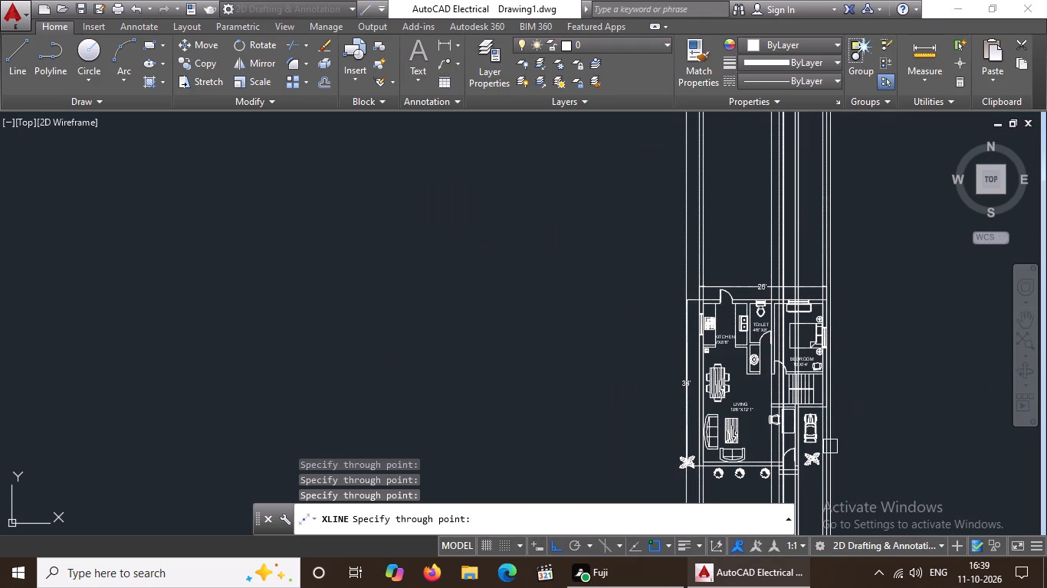
pyautogui.scroll(2, 830, 446)
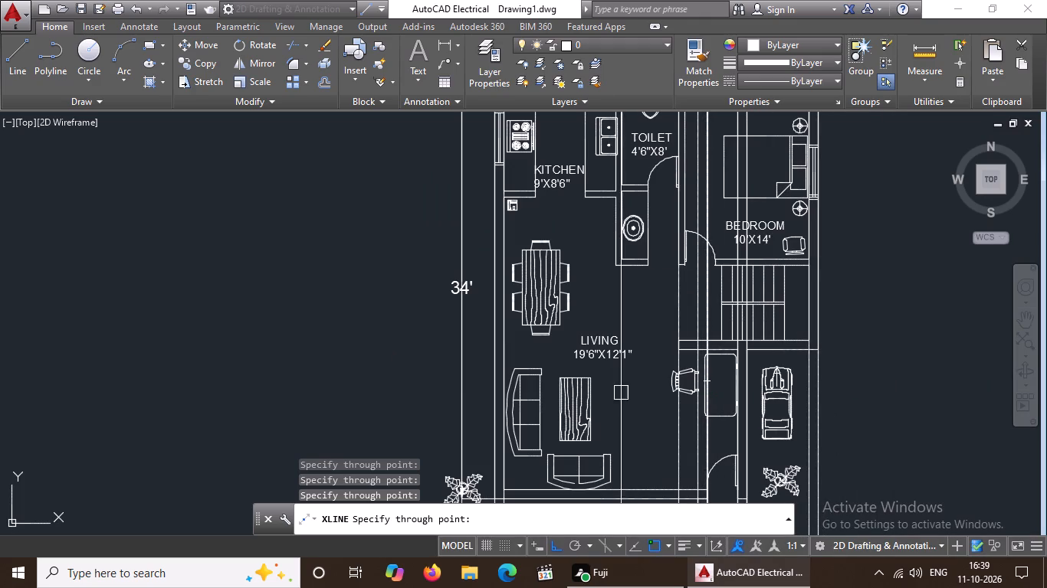
pyautogui.scroll(2, 749, 247)
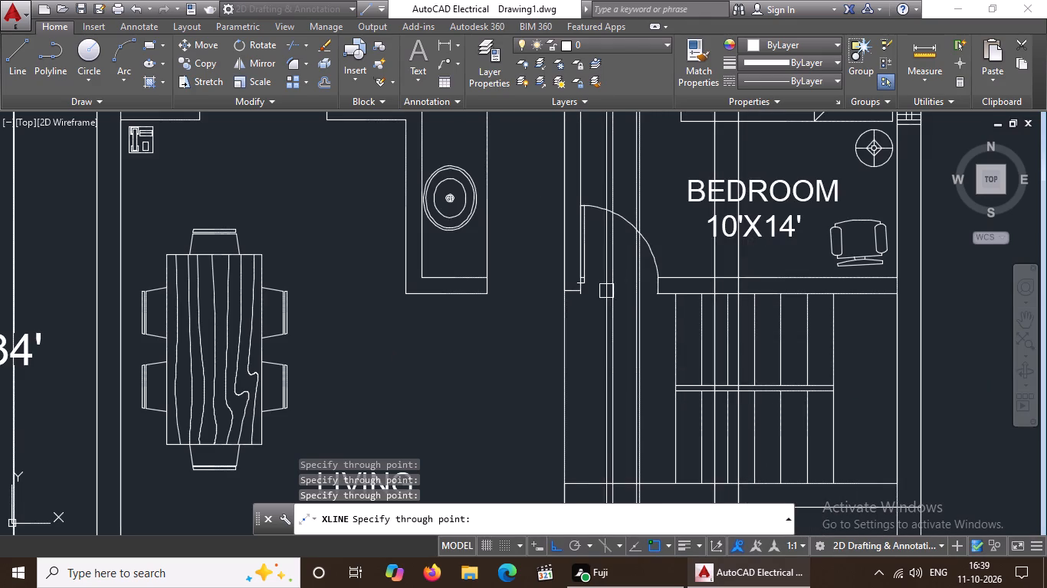
pyautogui.scroll(1, 579, 294)
pyautogui.click(557, 289)
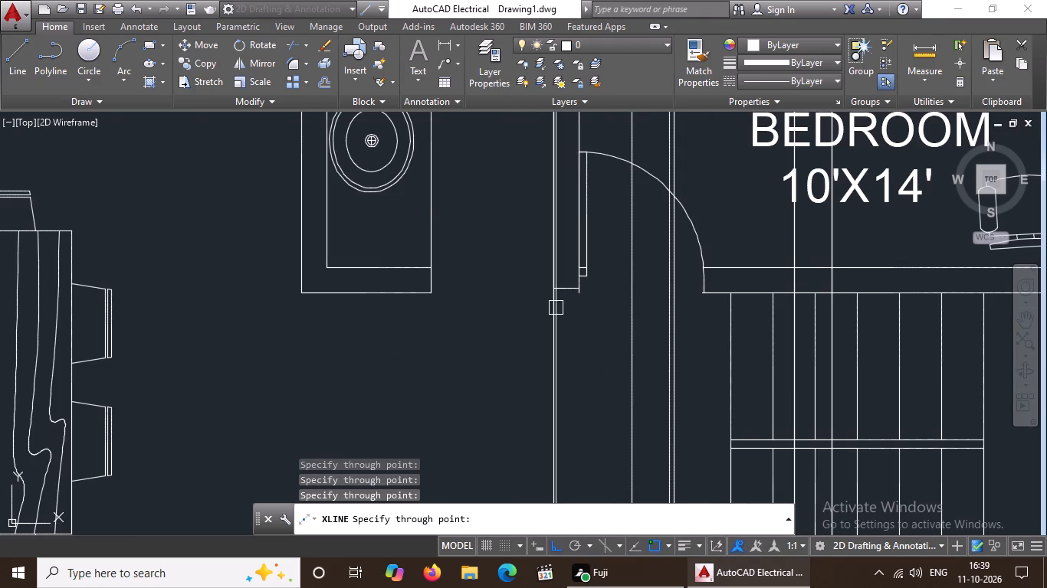
pyautogui.click(576, 296)
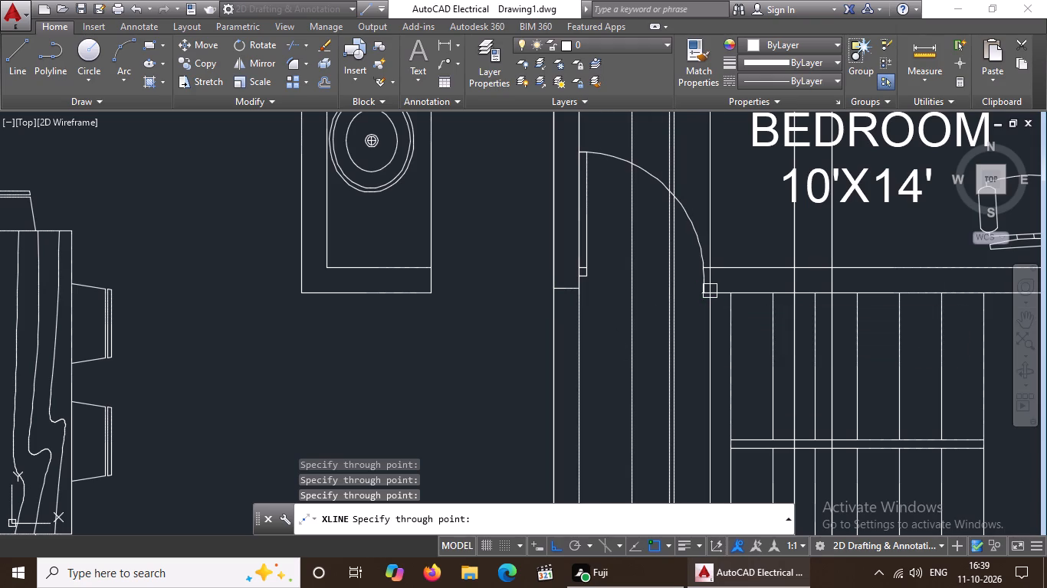
pyautogui.click(704, 295)
# Draw vertical construction lines through both bedroom east wall faces and where the two living room east wall lines cross the bedroom's south wall.
pyautogui.scroll(-3, 753, 279)
pyautogui.scroll(3, 892, 273)
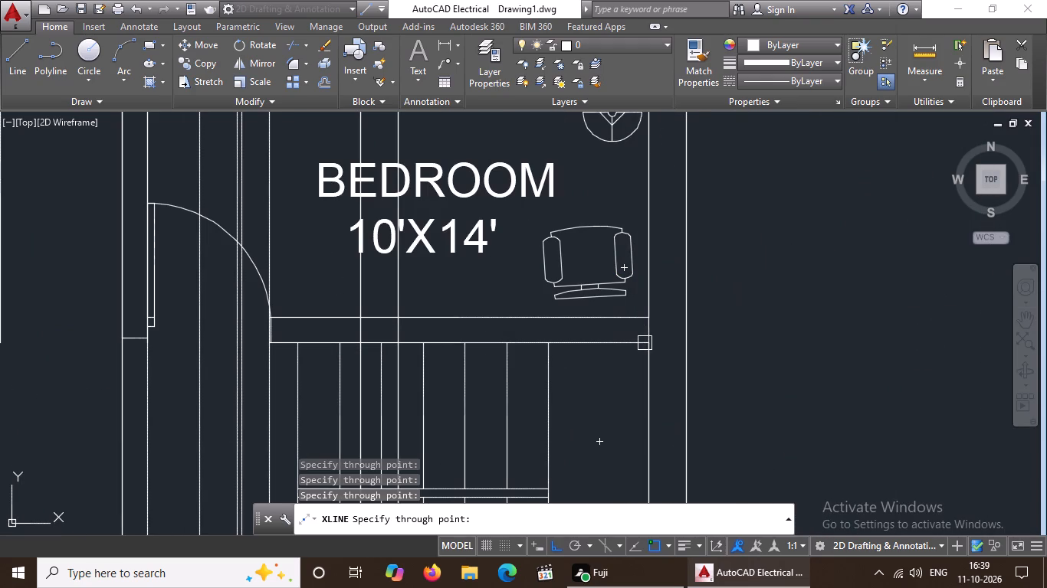
pyautogui.moveTo(651, 344); pyautogui.dragTo(663, 343)
pyautogui.click(685, 345)
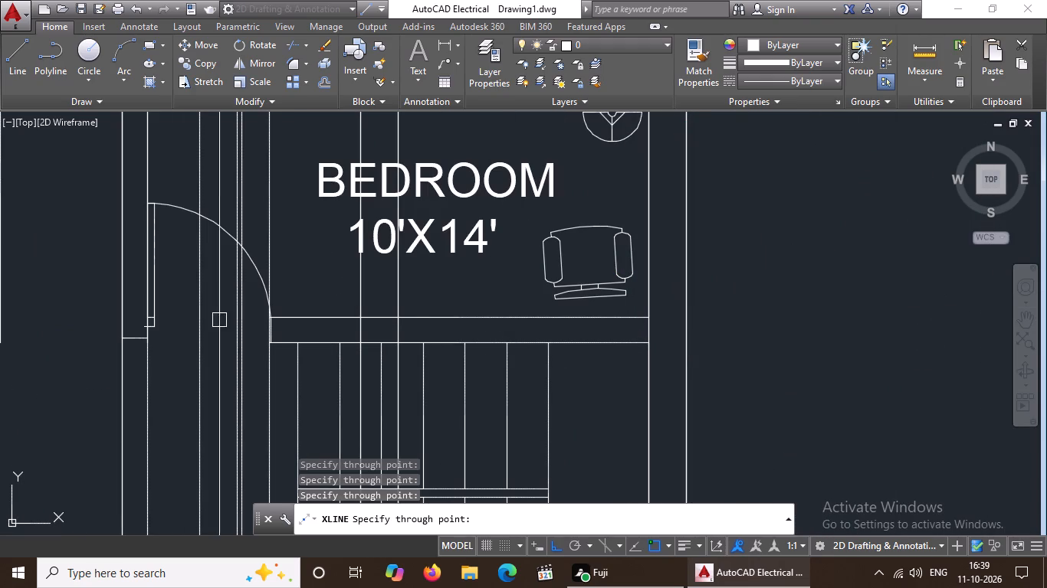
pyautogui.click(362, 346)
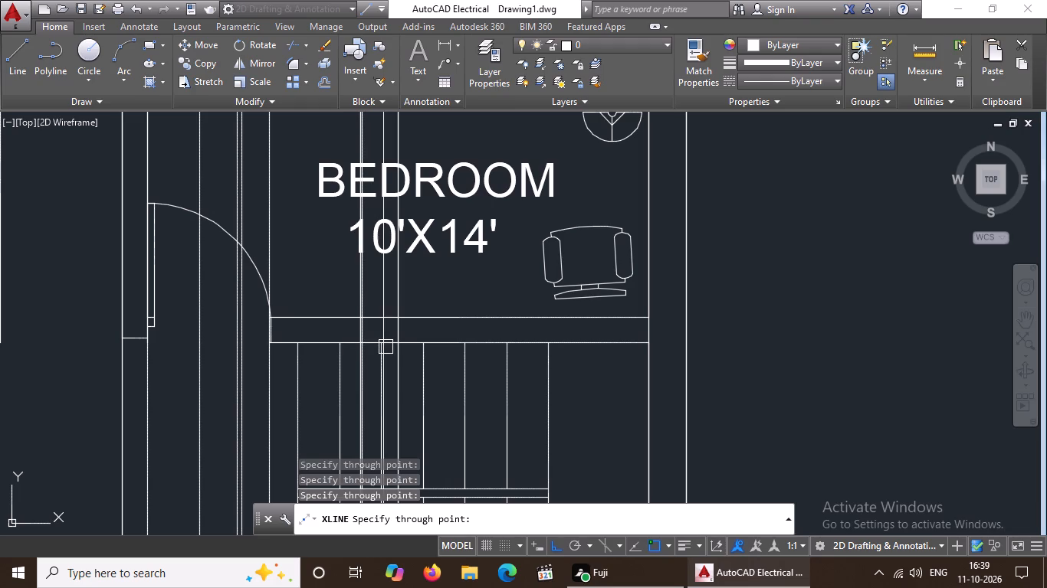
pyautogui.click(402, 343)
pyautogui.scroll(-5, 409, 338)
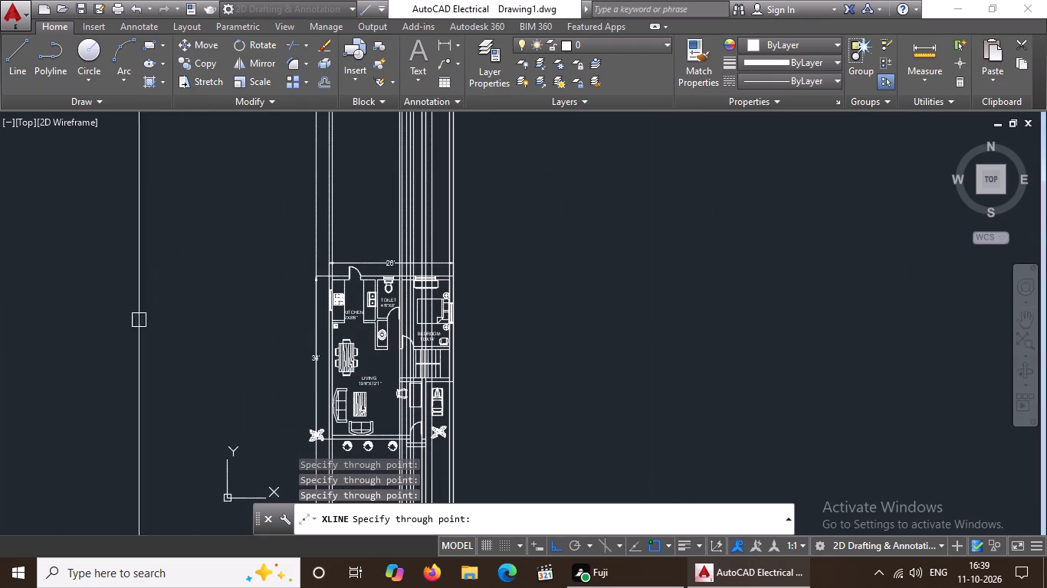
pyautogui.press('Escape')
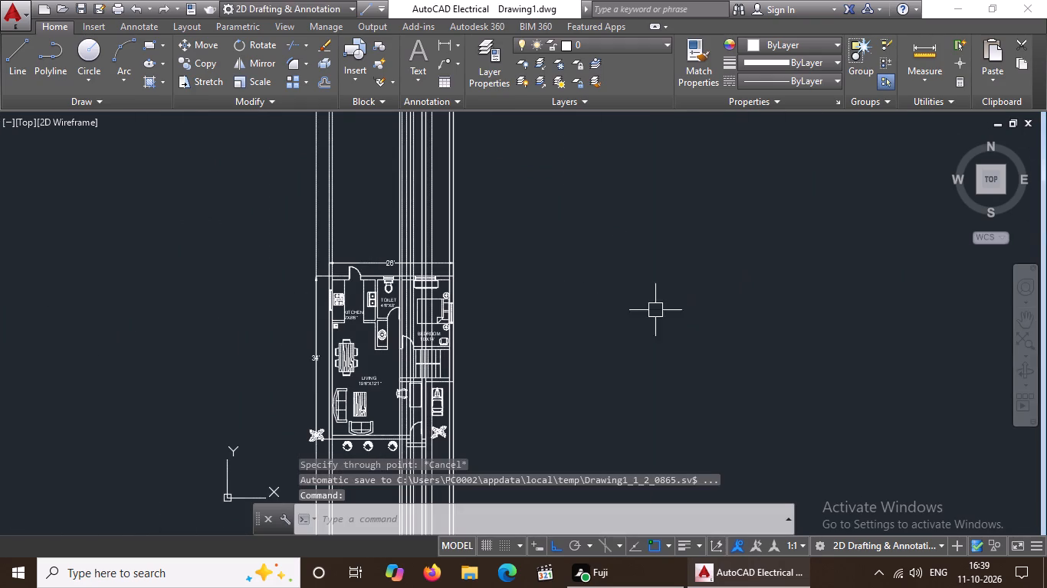
# Erase the overlapping vertical construction lines along both bedroom east wall faces and the single line just west of them.
pyautogui.scroll(4, 458, 155)
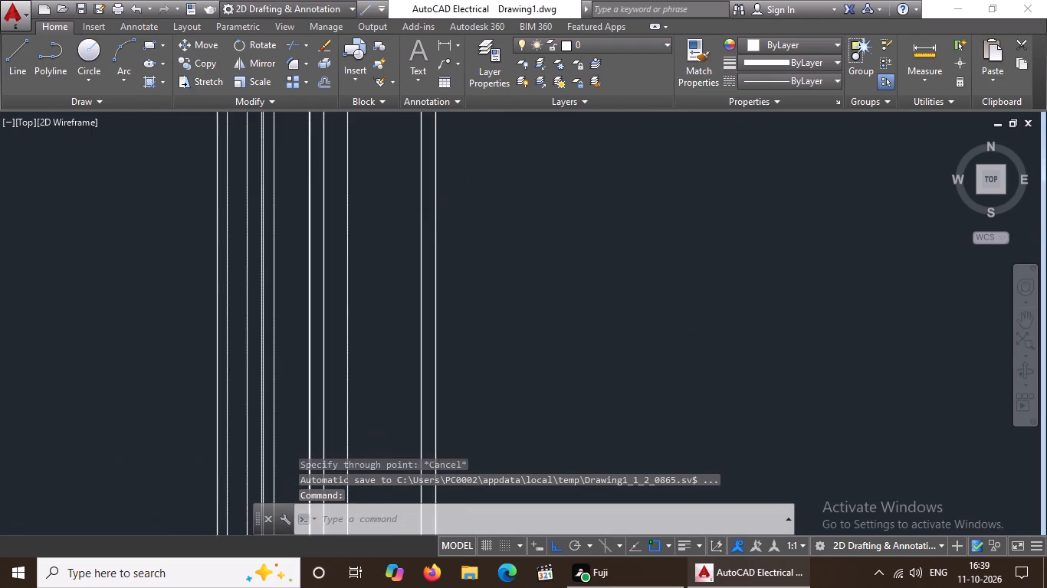
pyautogui.click(428, 224)
pyautogui.press('Delete')
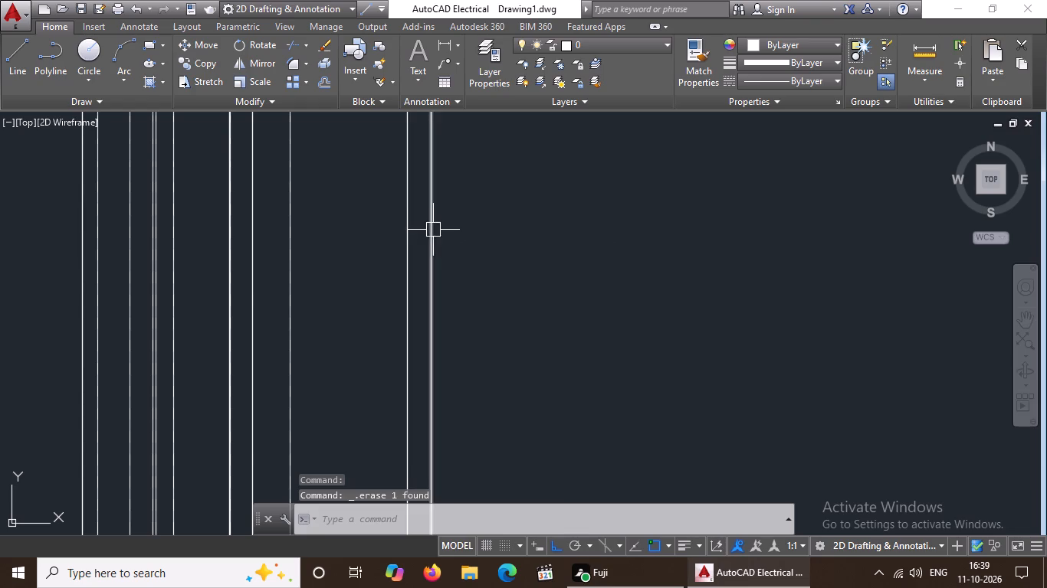
pyautogui.click(432, 256)
pyautogui.press('Delete')
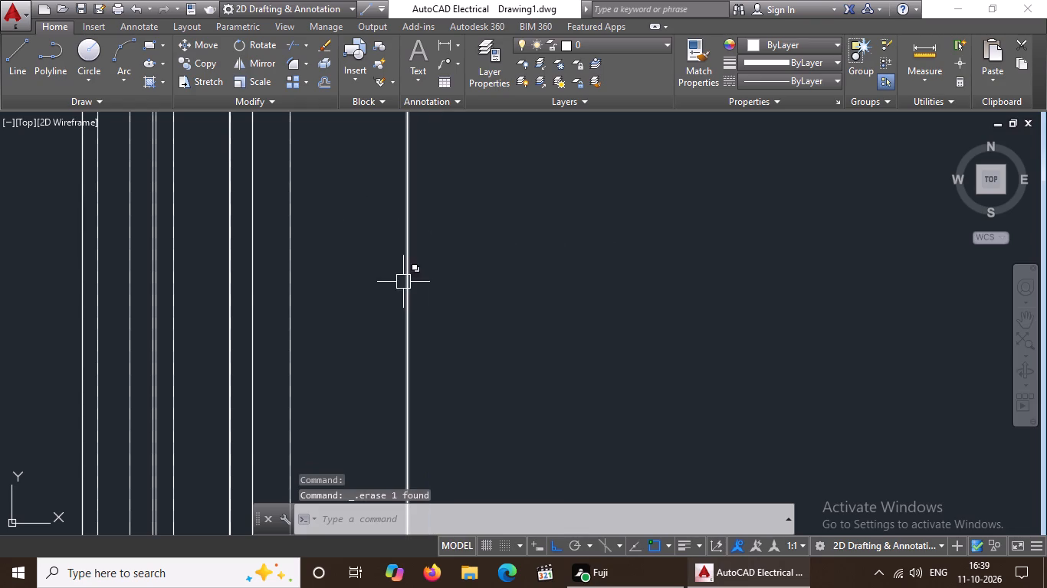
pyautogui.click(407, 291)
pyautogui.press('Delete')
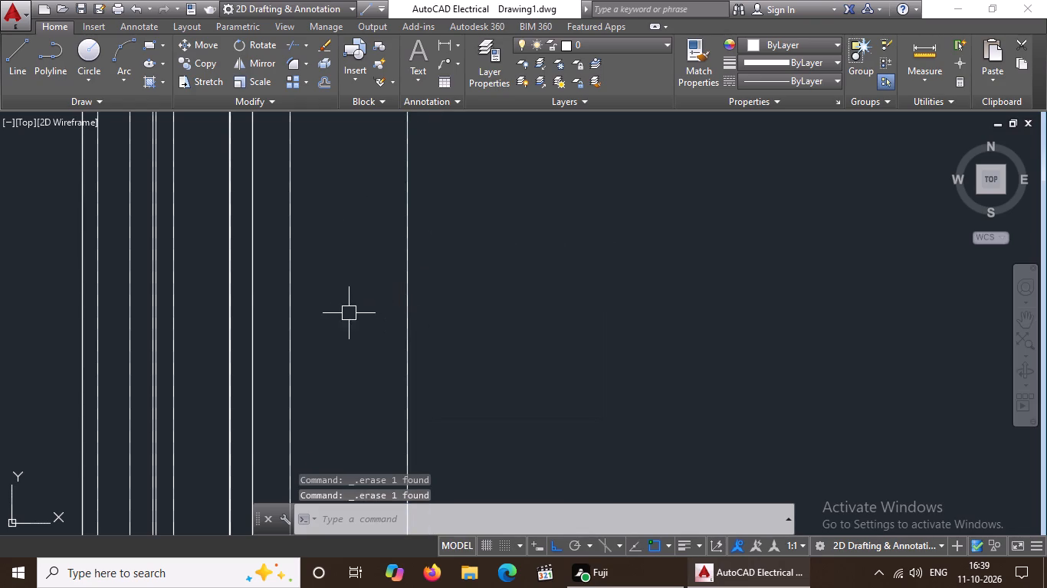
pyautogui.click(406, 315)
pyautogui.press('Delete')
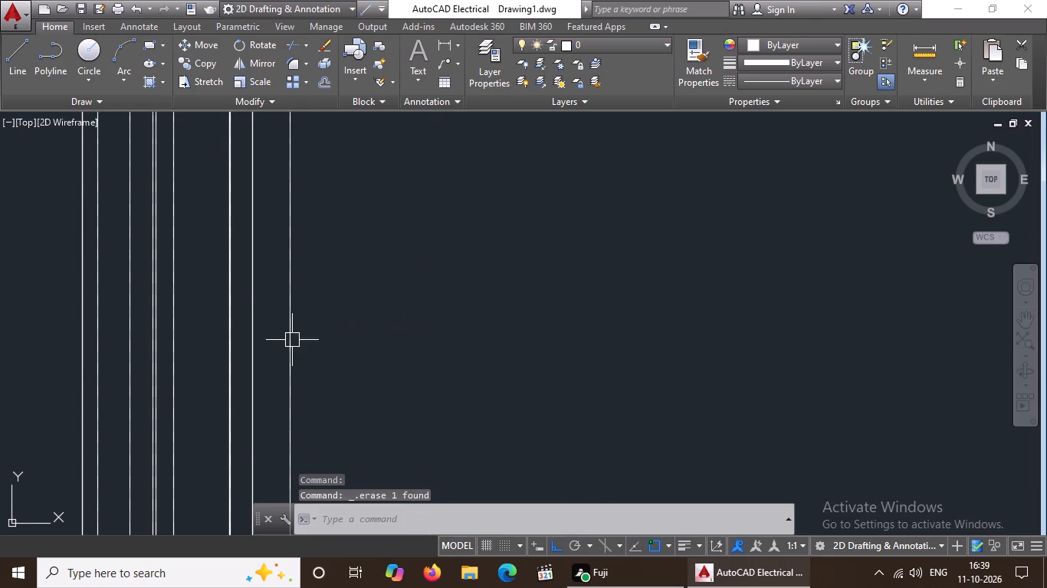
pyautogui.click(290, 340)
pyautogui.press('Delete')
# Erase the overlapping vertical construction lines at both living room east wall faces and the next single line to the west.
pyautogui.click(253, 352)
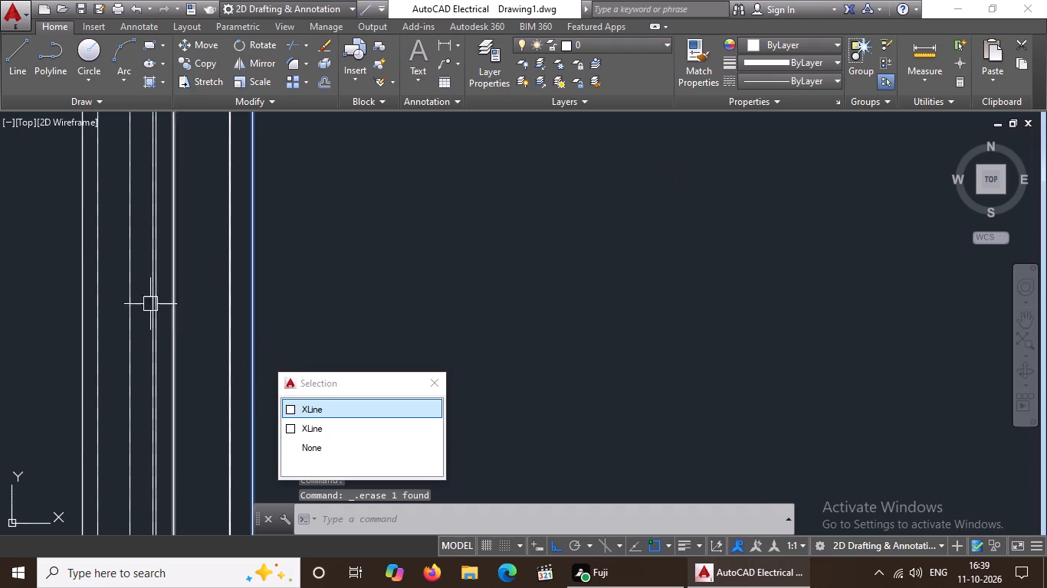
pyautogui.click(321, 428)
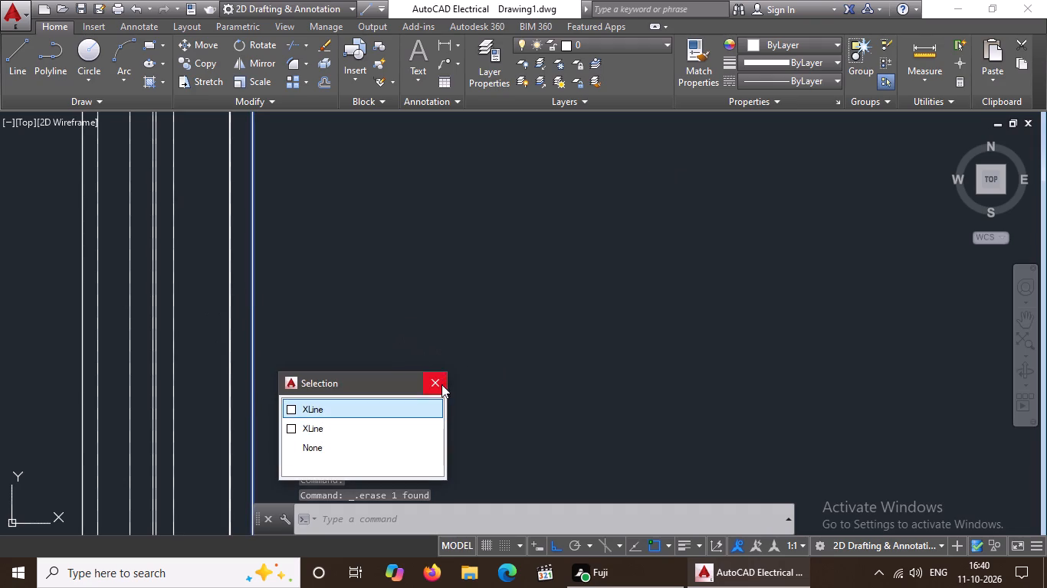
pyautogui.click(441, 386)
pyautogui.press('Escape')
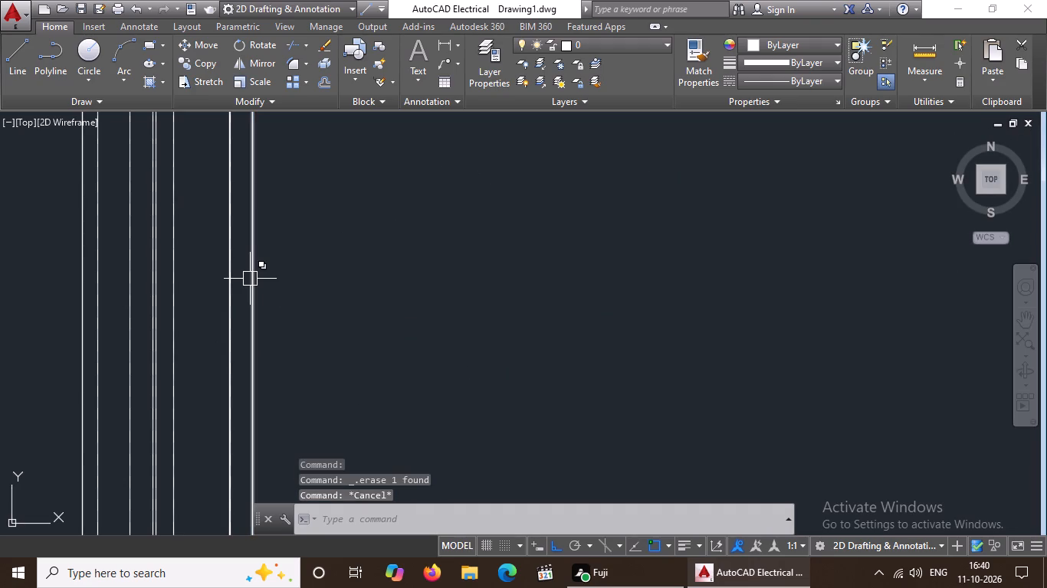
pyautogui.click(250, 279)
pyautogui.press('Delete')
pyautogui.click(251, 287)
pyautogui.press('Delete')
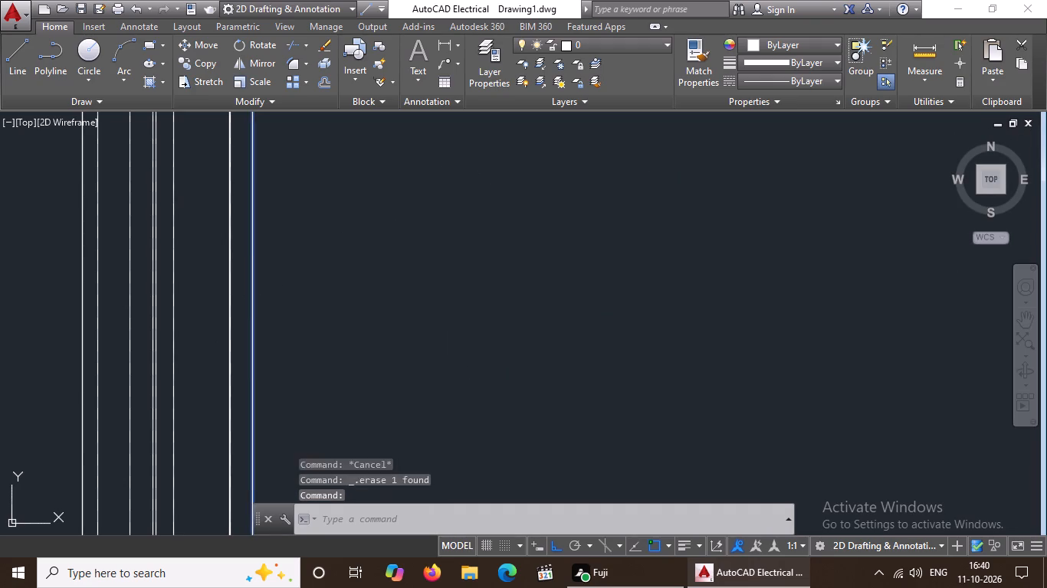
pyautogui.click(229, 312)
pyautogui.press('Delete')
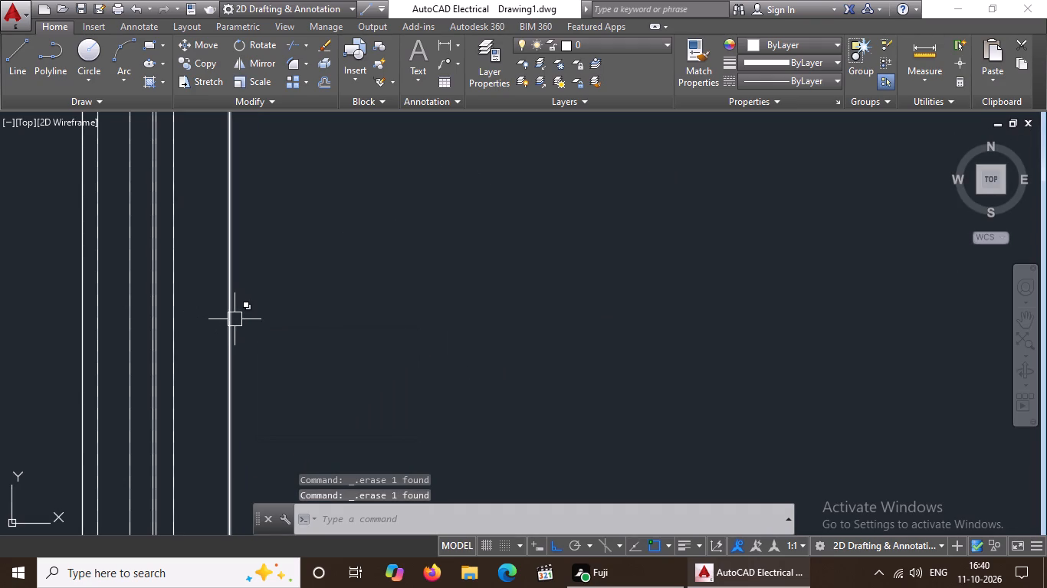
pyautogui.click(231, 318)
pyautogui.press('Delete')
pyautogui.click(231, 325)
pyautogui.press('Delete')
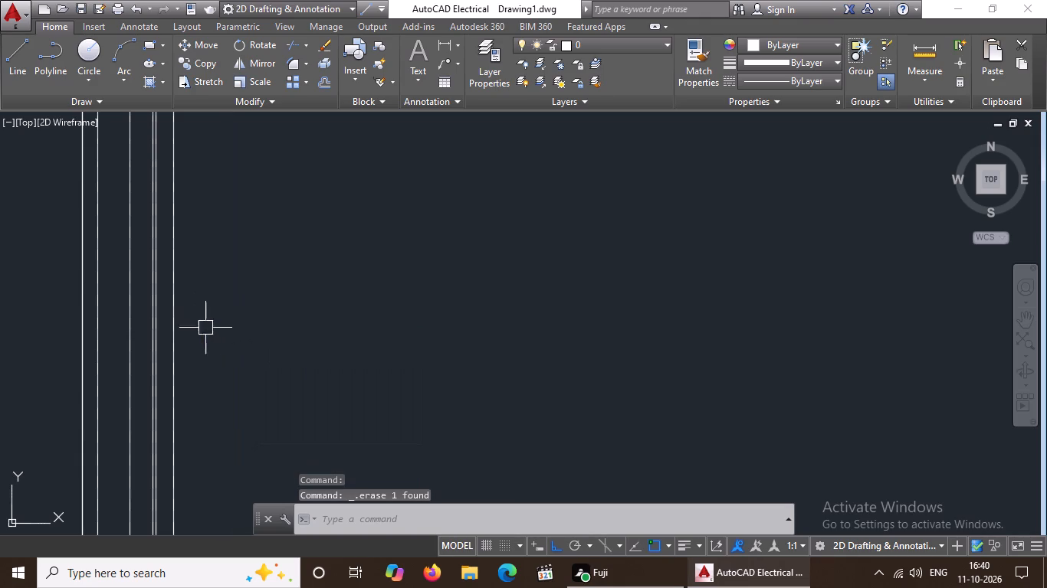
pyautogui.click(170, 338)
pyautogui.press('Delete')
# Erase the remaining closely spaced vertical construction lines around the bedroom's west wall, including duplicates.
pyautogui.scroll(-2, 215, 306)
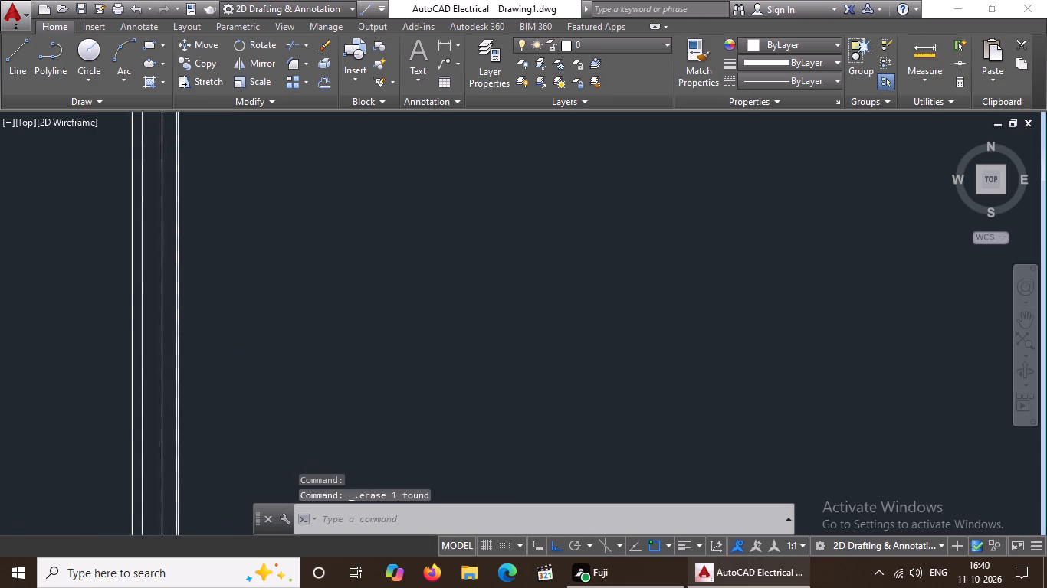
pyautogui.scroll(5, 181, 296)
pyautogui.click(180, 312)
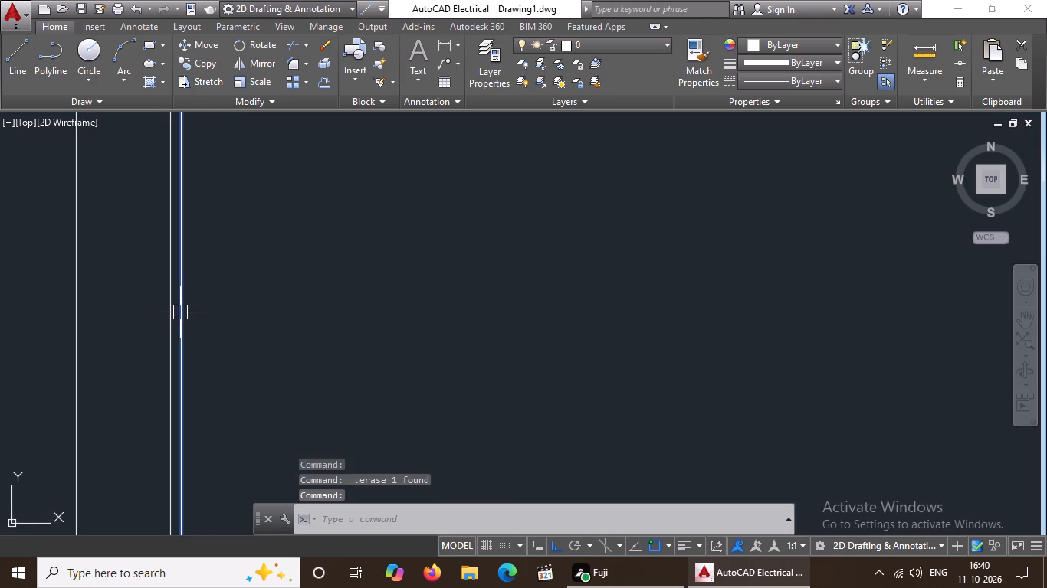
pyautogui.press('Delete')
pyautogui.click(169, 320)
pyautogui.press('Delete')
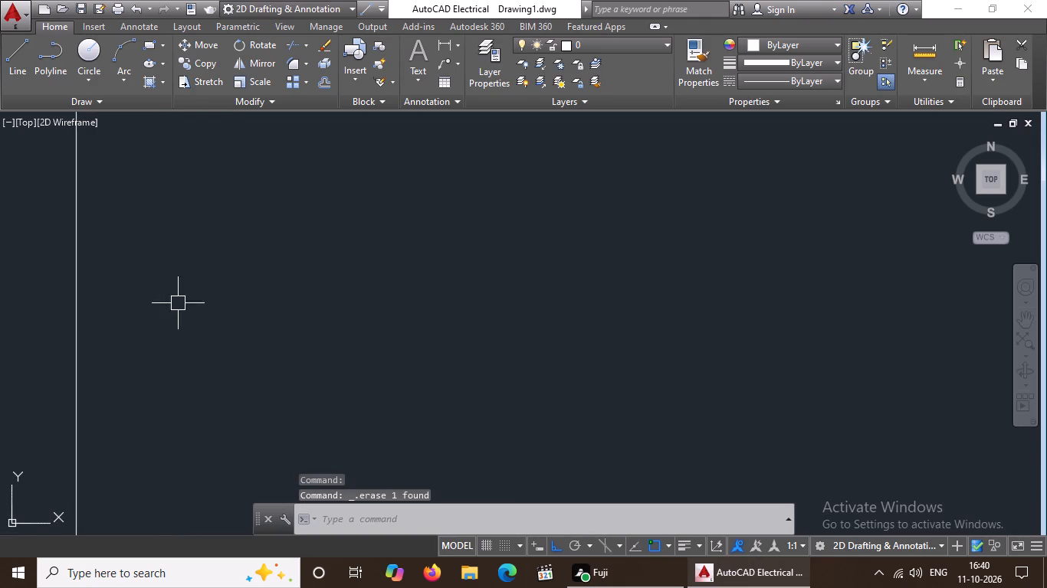
pyautogui.scroll(-4, 192, 305)
pyautogui.scroll(2, 168, 304)
pyautogui.click(195, 317)
pyautogui.press('Delete')
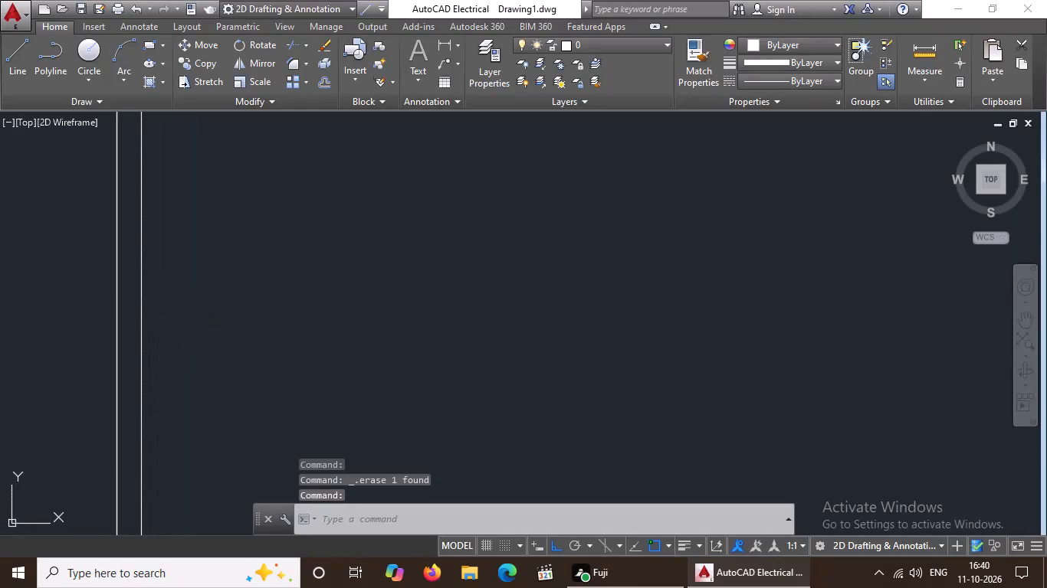
pyautogui.click(143, 328)
pyautogui.press('Delete')
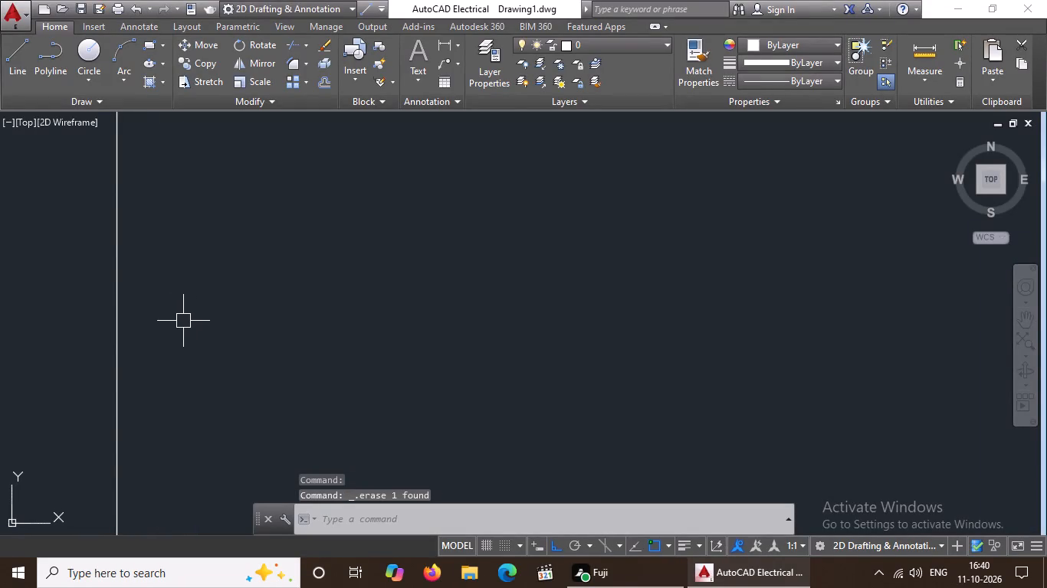
pyautogui.scroll(-3, 192, 313)
pyautogui.click(173, 315)
pyautogui.press('Delete')
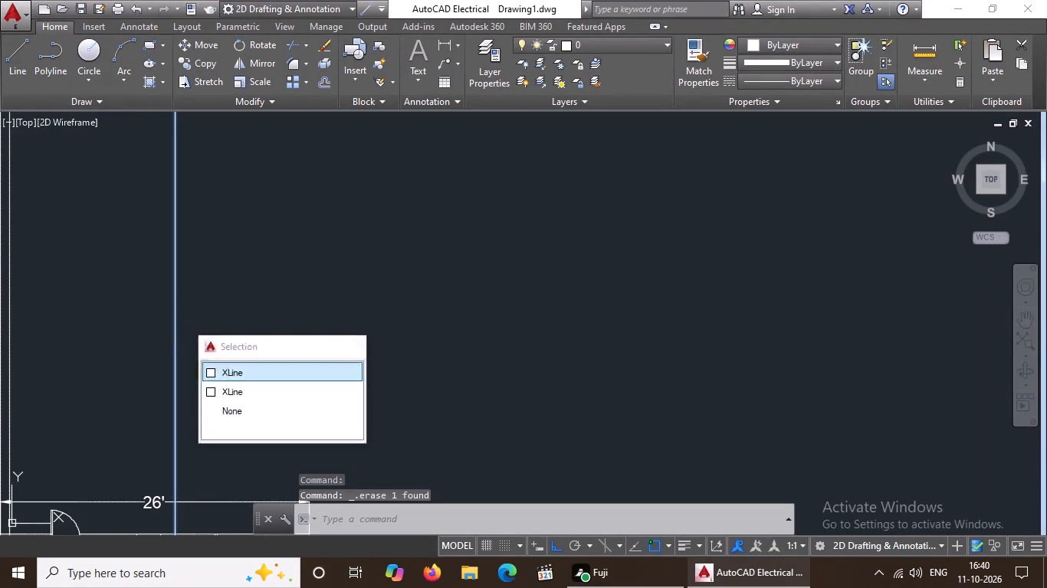
pyautogui.scroll(-7, 225, 309)
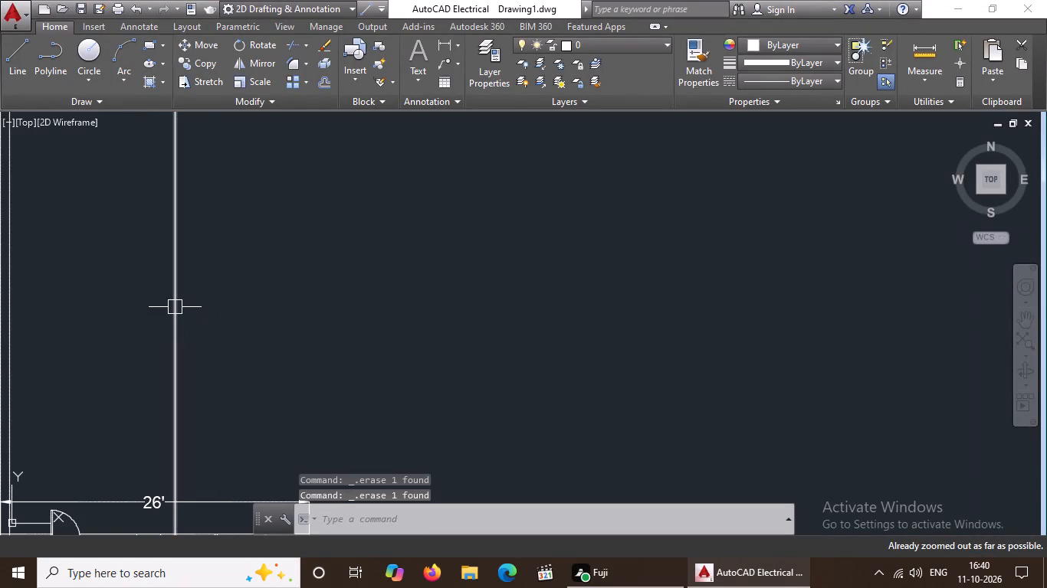
pyautogui.click(175, 307)
pyautogui.press('Delete')
# Erase the vertical construction lines along both faces of the house's west wall and along the 34' dimension.
pyautogui.scroll(-4, 252, 286)
pyautogui.scroll(-4, 427, 287)
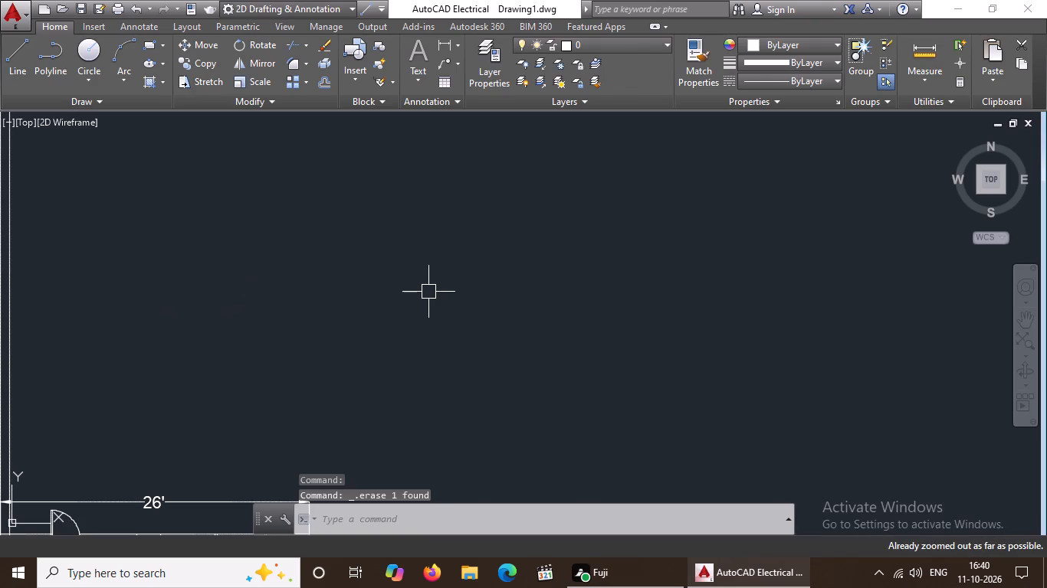
pyautogui.scroll(-4, 428, 292)
pyautogui.press('Escape')
pyautogui.press('z')
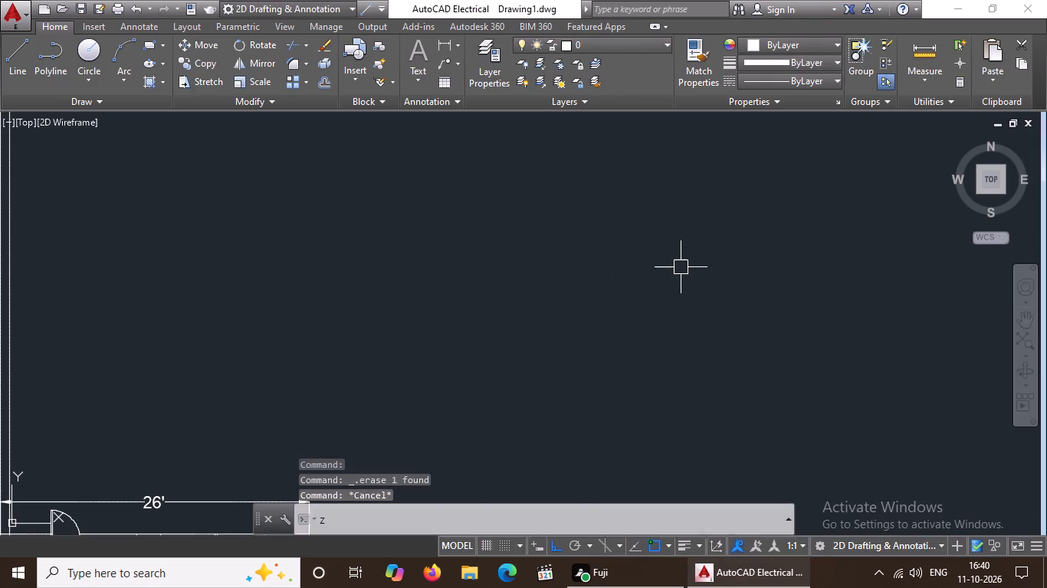
pyautogui.press('space')
pyautogui.press('space')
pyautogui.scroll(-2, 720, 230)
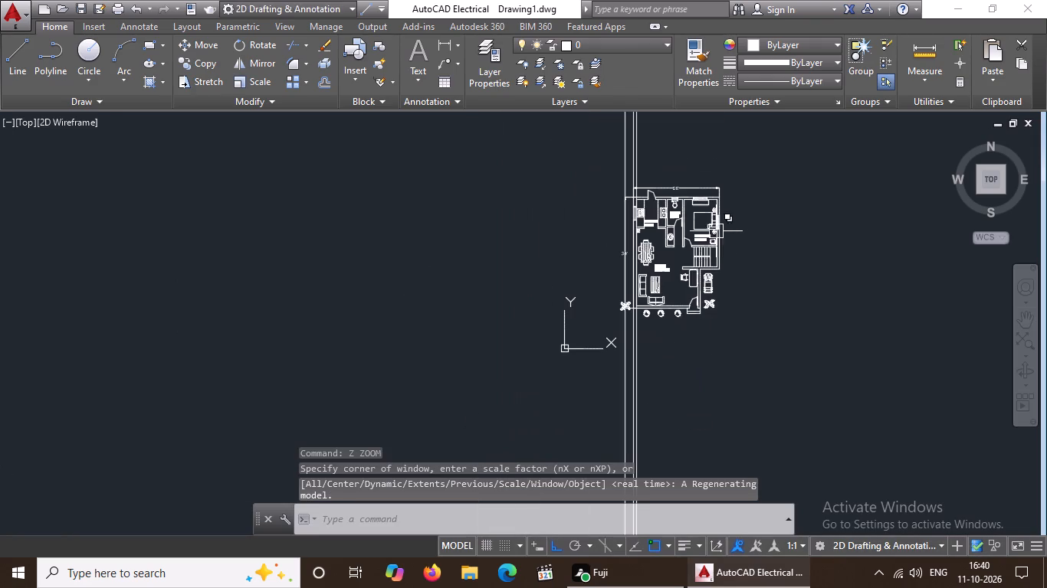
pyautogui.scroll(2, 707, 309)
pyautogui.press('Escape')
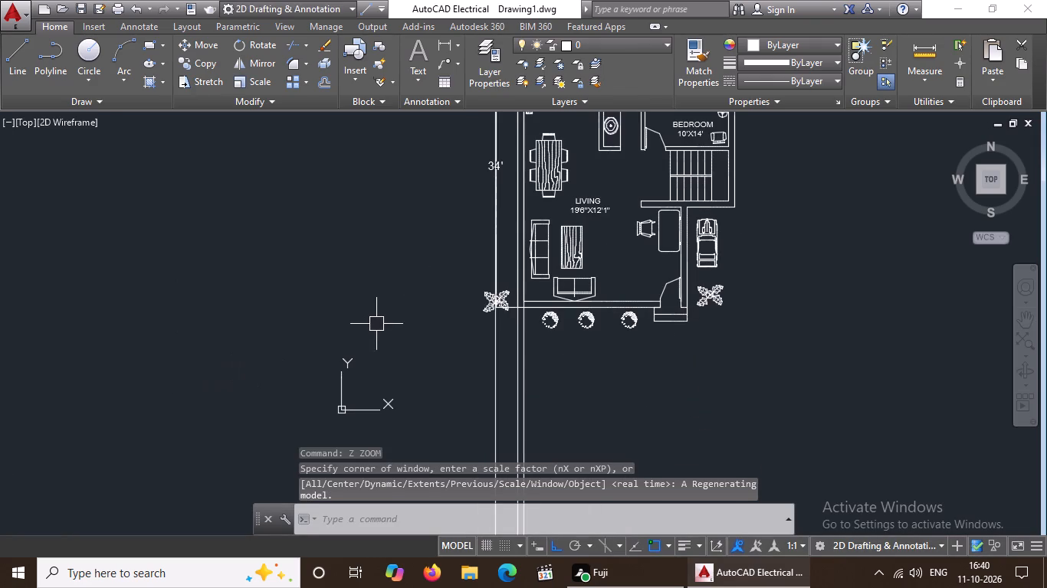
pyautogui.scroll(2, 476, 356)
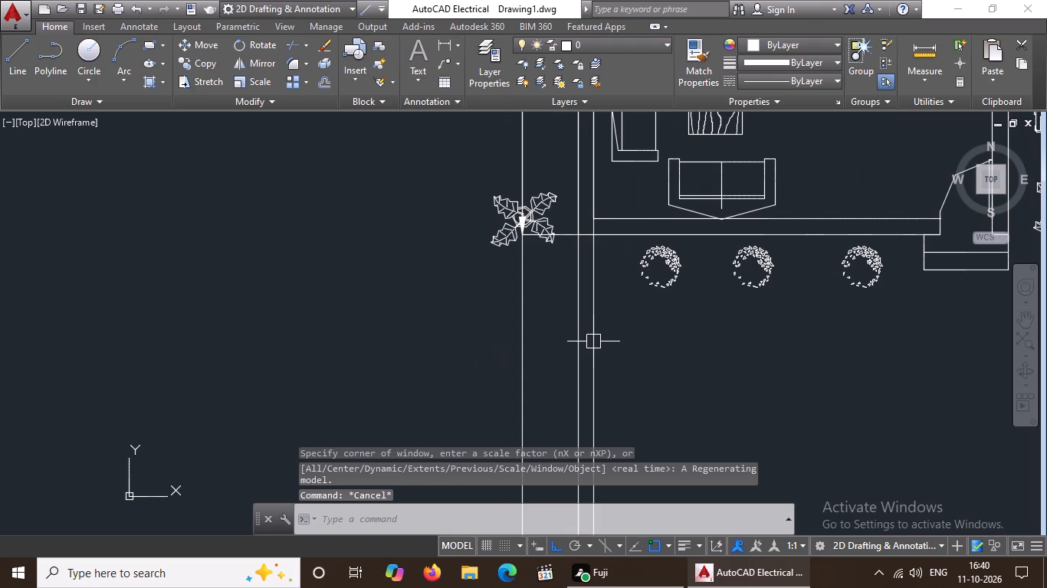
pyautogui.click(595, 341)
pyautogui.press('Delete')
pyautogui.click(579, 336)
pyautogui.press('Delete')
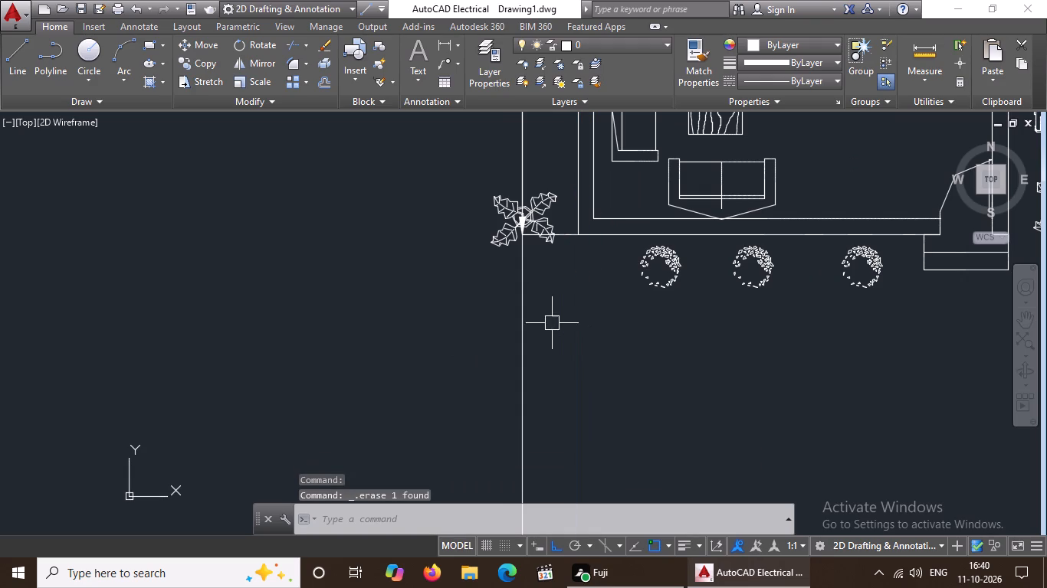
pyautogui.click(525, 328)
pyautogui.press('Delete')
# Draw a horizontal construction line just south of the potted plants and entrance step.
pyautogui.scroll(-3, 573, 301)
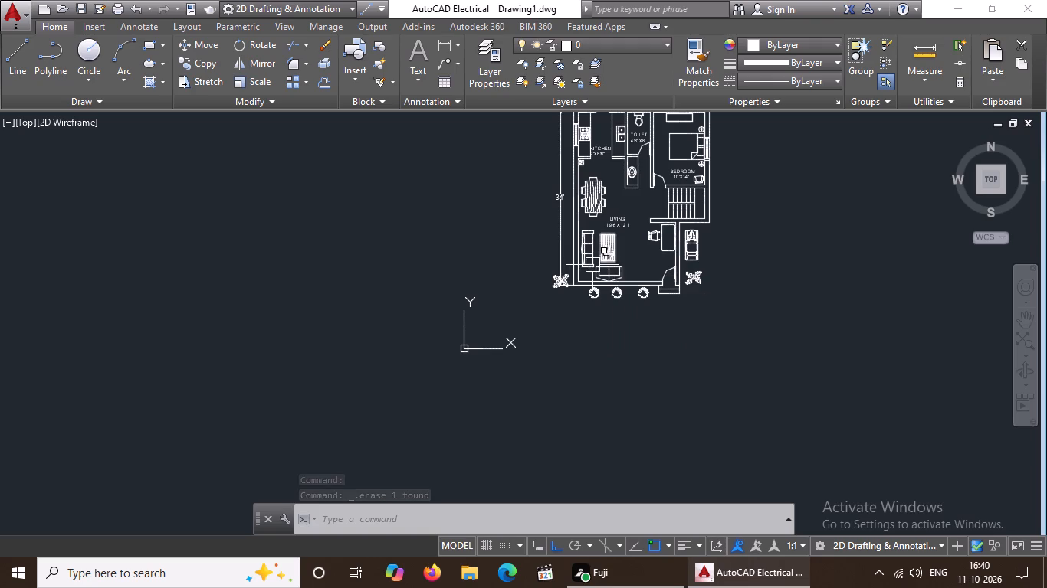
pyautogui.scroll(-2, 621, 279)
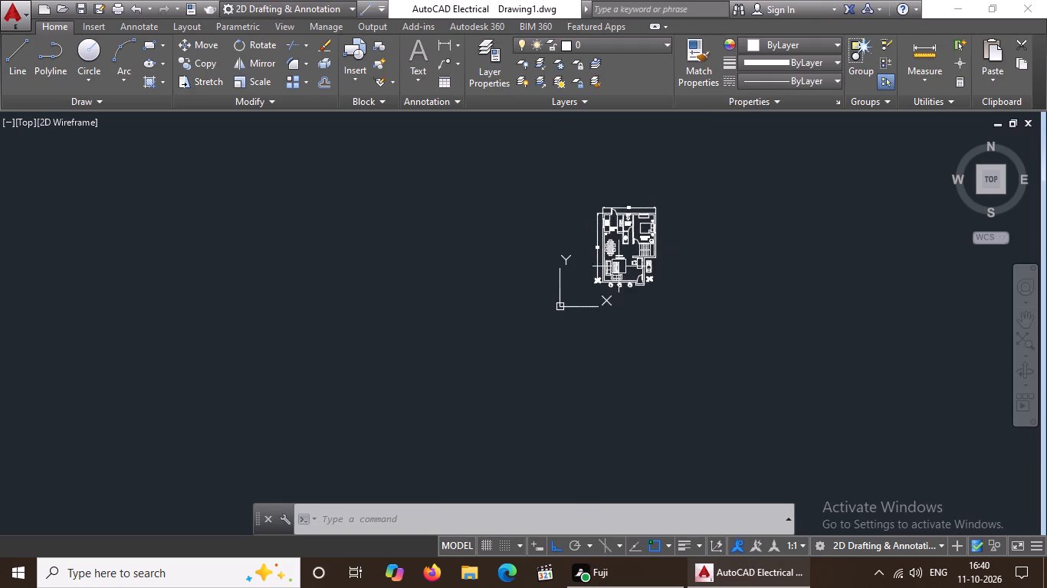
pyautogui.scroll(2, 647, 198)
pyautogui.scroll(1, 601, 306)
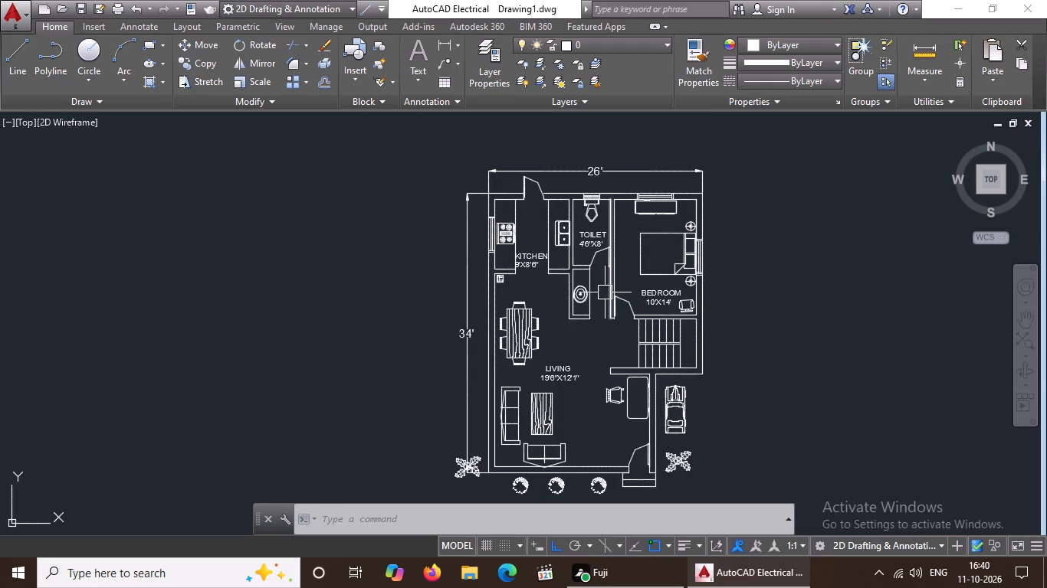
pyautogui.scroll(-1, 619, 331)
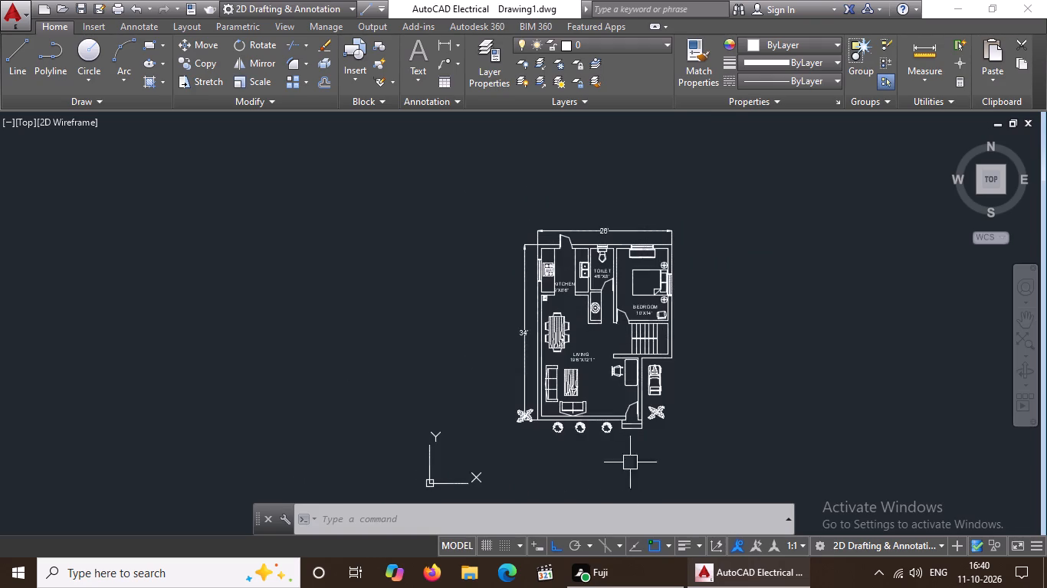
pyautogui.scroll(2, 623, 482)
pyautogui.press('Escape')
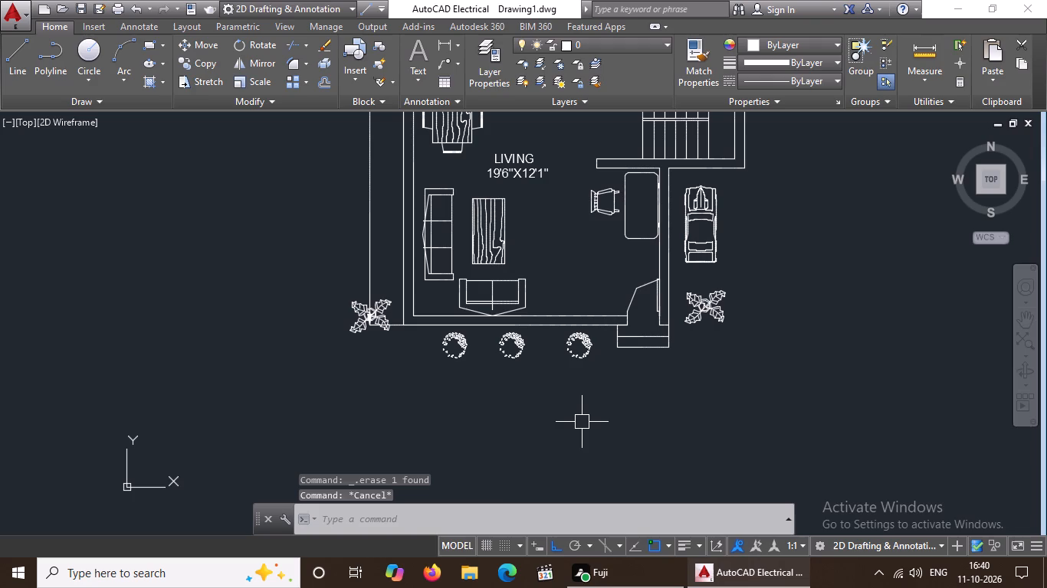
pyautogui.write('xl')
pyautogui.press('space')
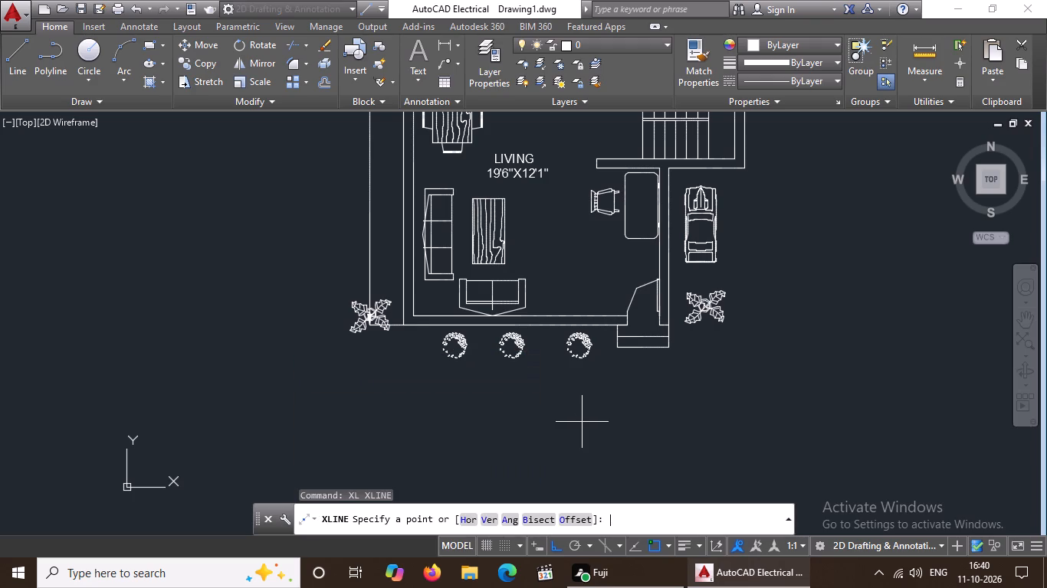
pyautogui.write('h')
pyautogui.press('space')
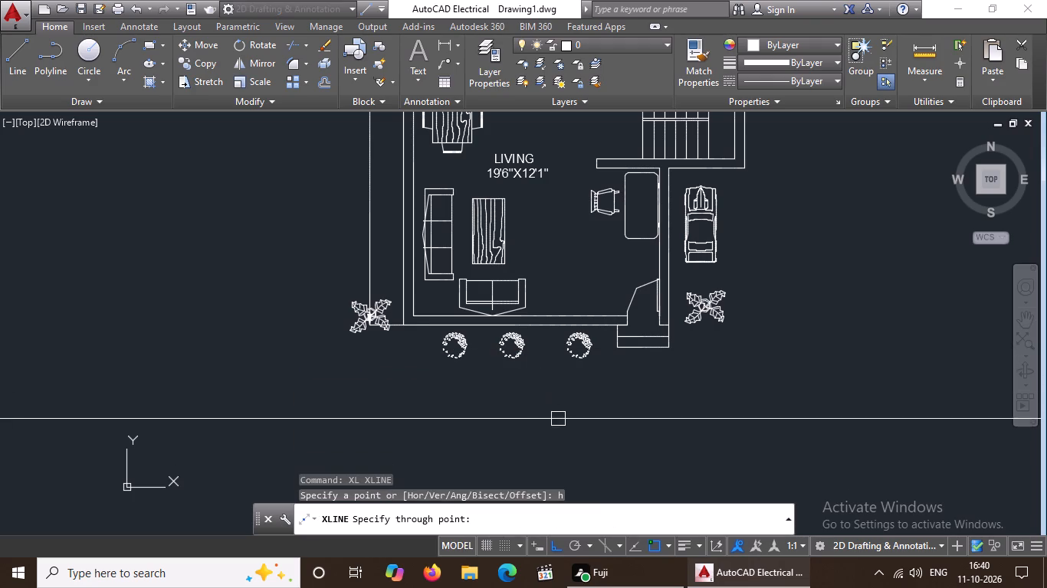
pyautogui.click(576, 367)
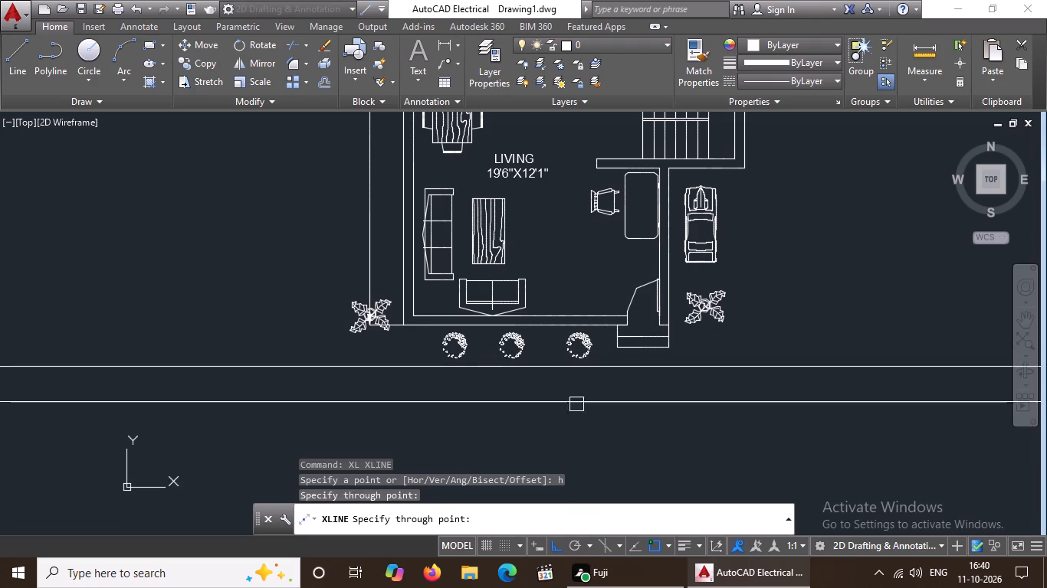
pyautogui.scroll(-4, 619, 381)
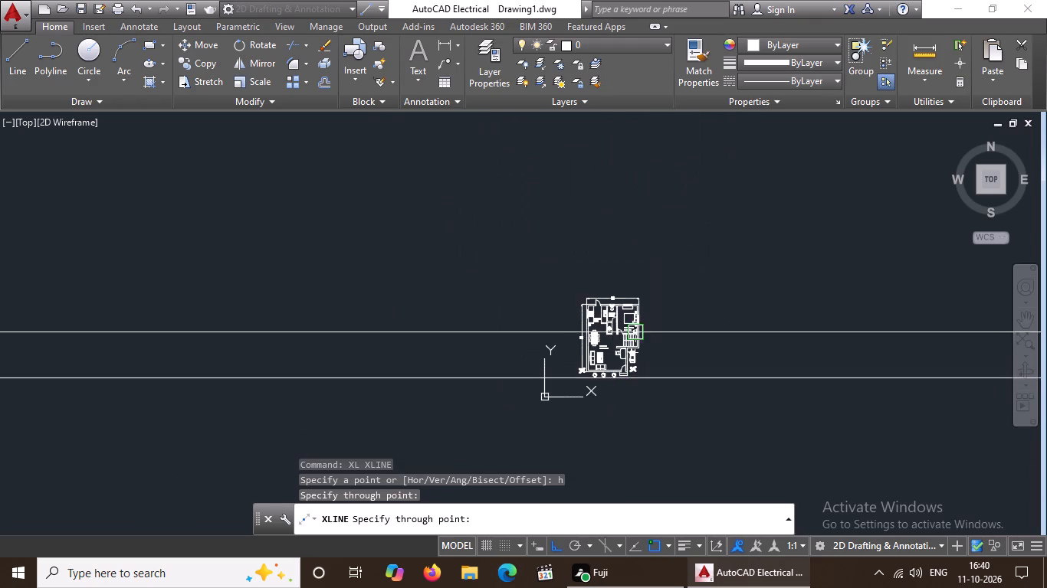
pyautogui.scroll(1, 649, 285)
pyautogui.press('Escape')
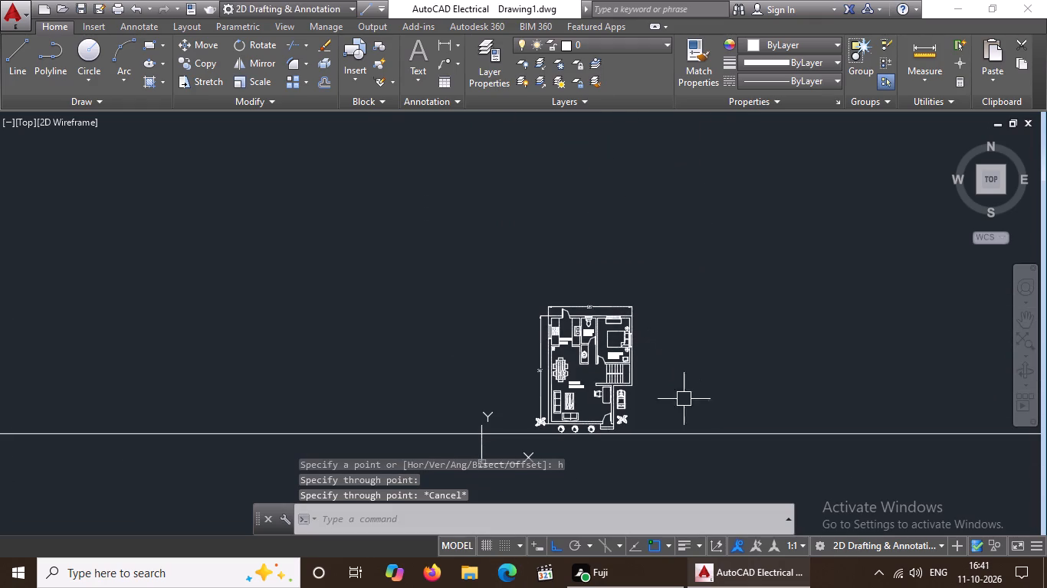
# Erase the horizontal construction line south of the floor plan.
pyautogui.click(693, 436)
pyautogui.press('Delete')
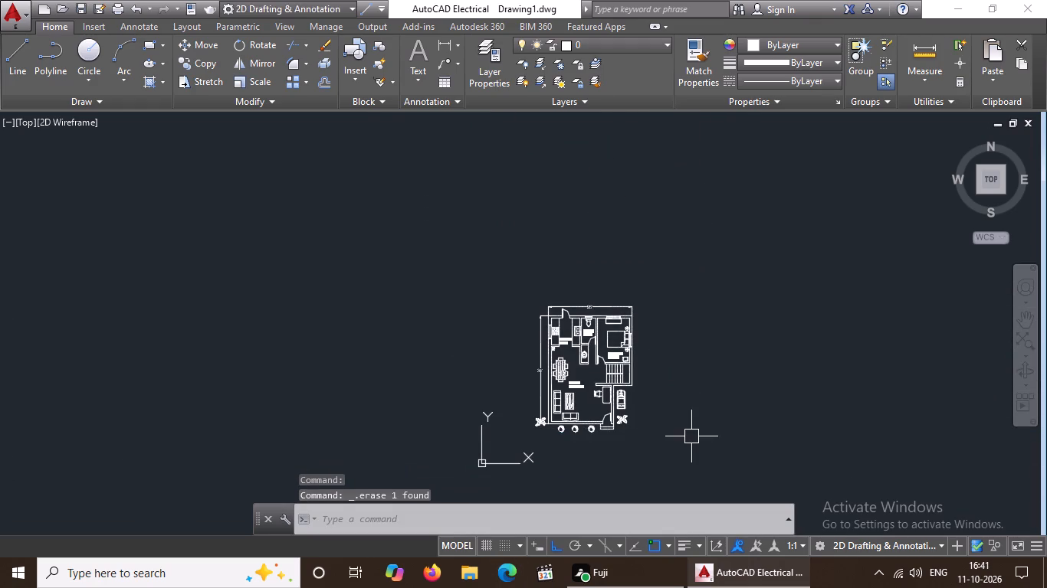
# Reapply the Open 90° setting to the kitchen's north exterior door so its swing displays as a smooth arc.
pyautogui.scroll(2, 584, 420)
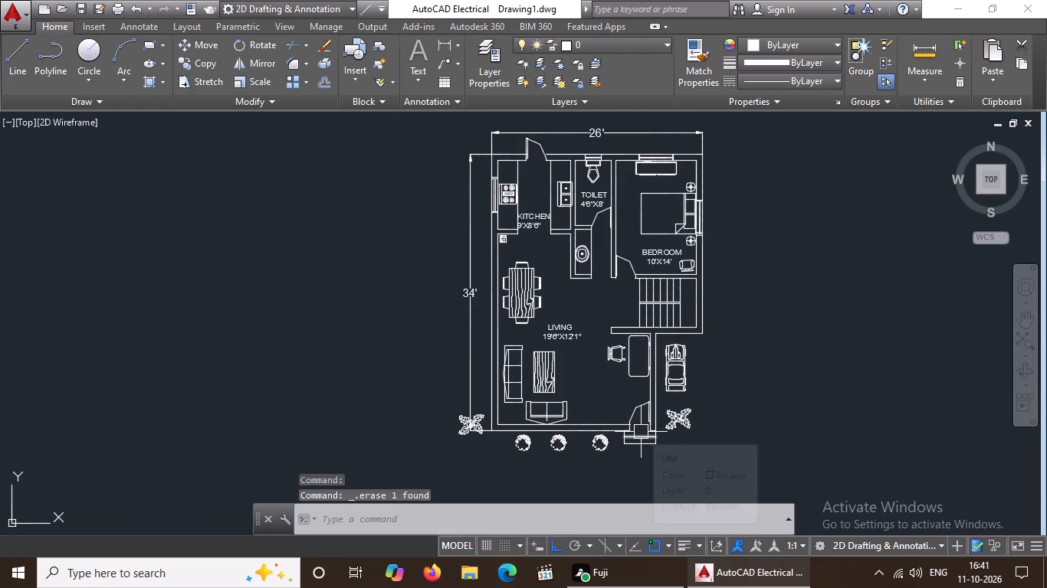
pyautogui.scroll(2, 599, 352)
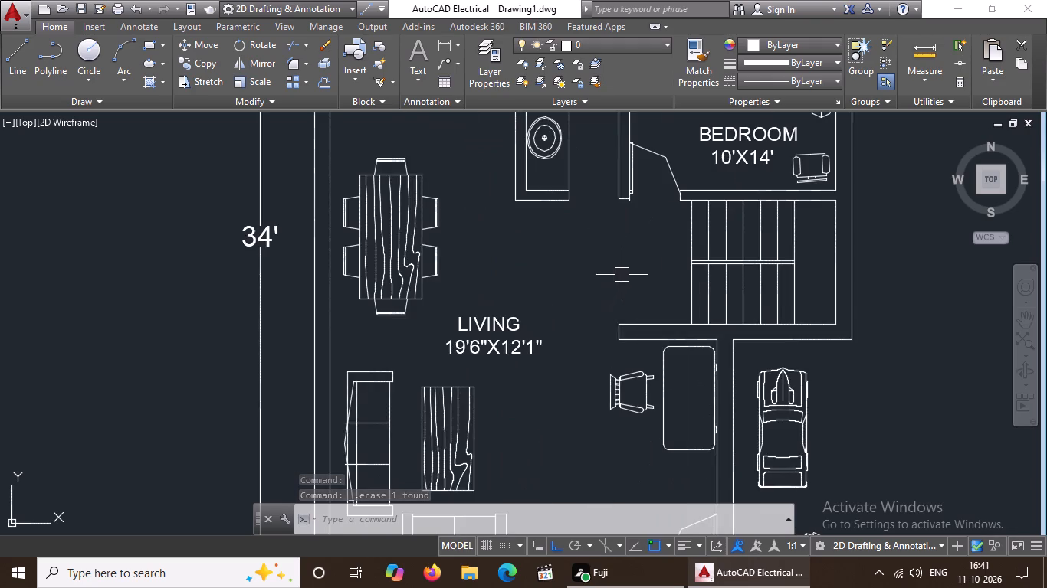
pyautogui.scroll(-2, 622, 275)
pyautogui.scroll(2, 656, 201)
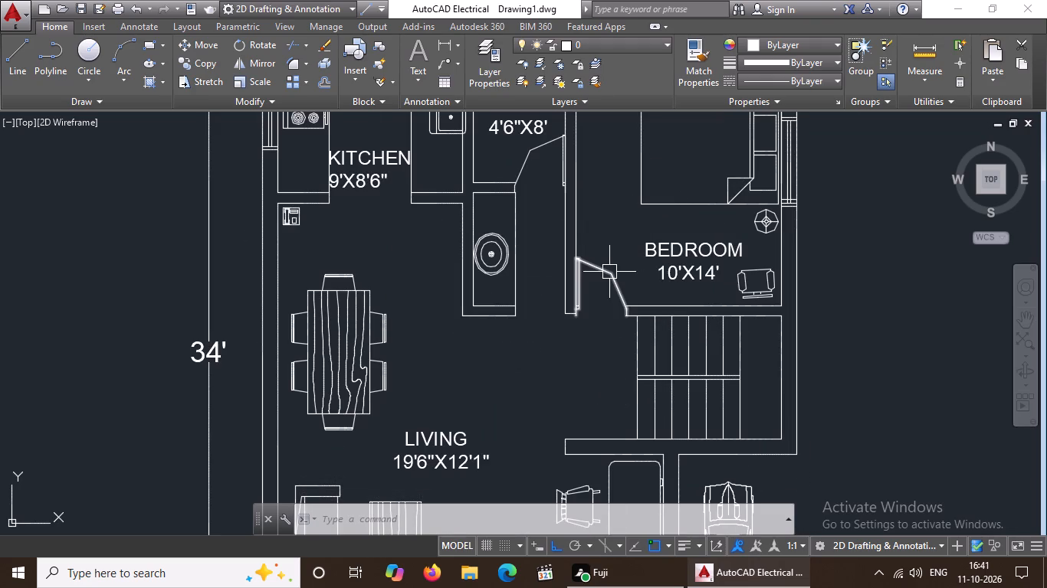
pyautogui.scroll(-2, 609, 269)
pyautogui.moveTo(609, 258); pyautogui.dragTo(609, 302, button='middle')
pyautogui.scroll(2, 510, 195)
pyautogui.click(519, 201)
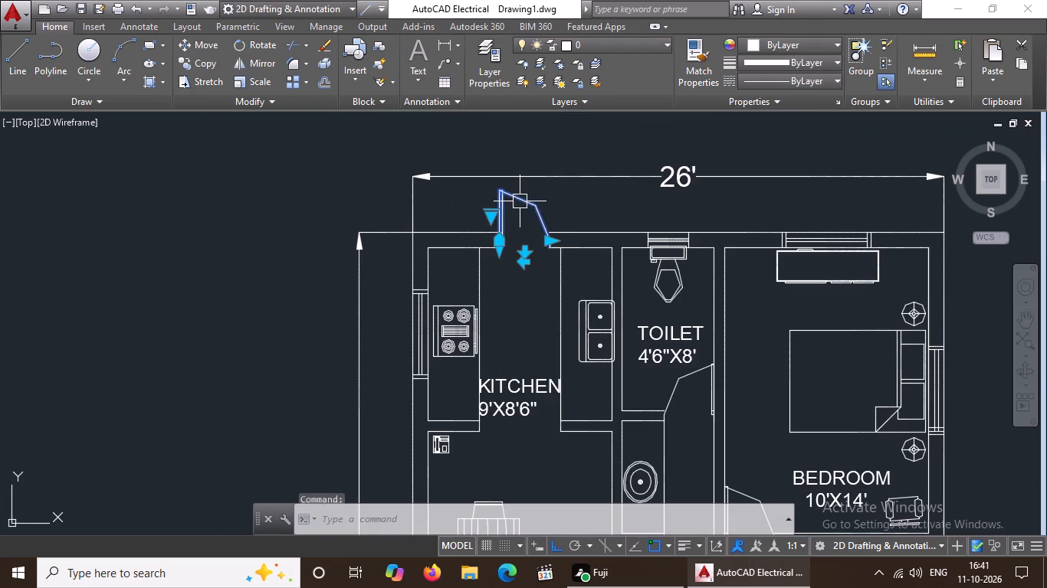
pyautogui.scroll(2, 538, 217)
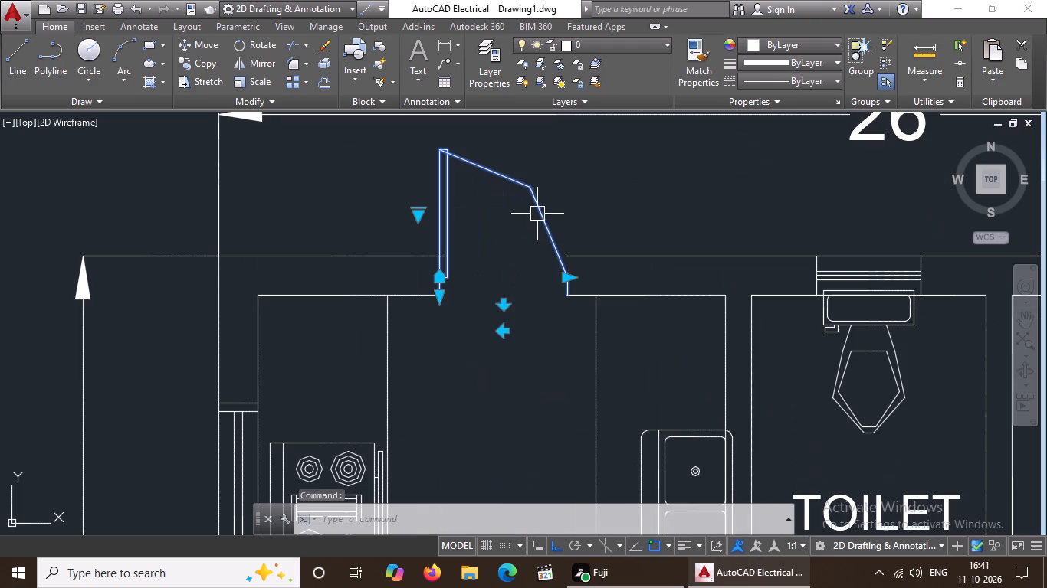
pyautogui.click(420, 213)
pyautogui.click(457, 272)
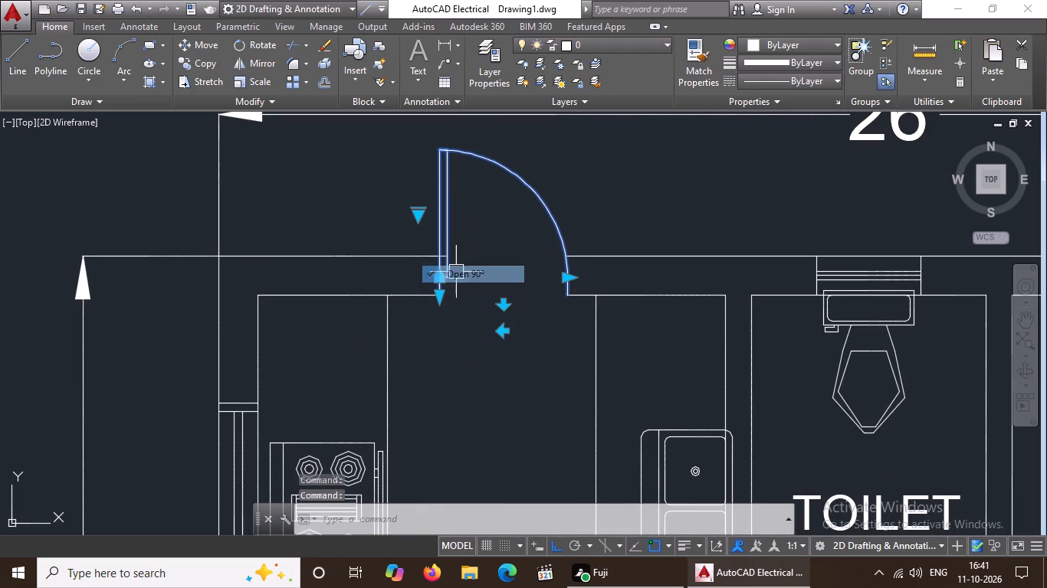
pyautogui.scroll(-5, 522, 253)
pyautogui.press('Escape')
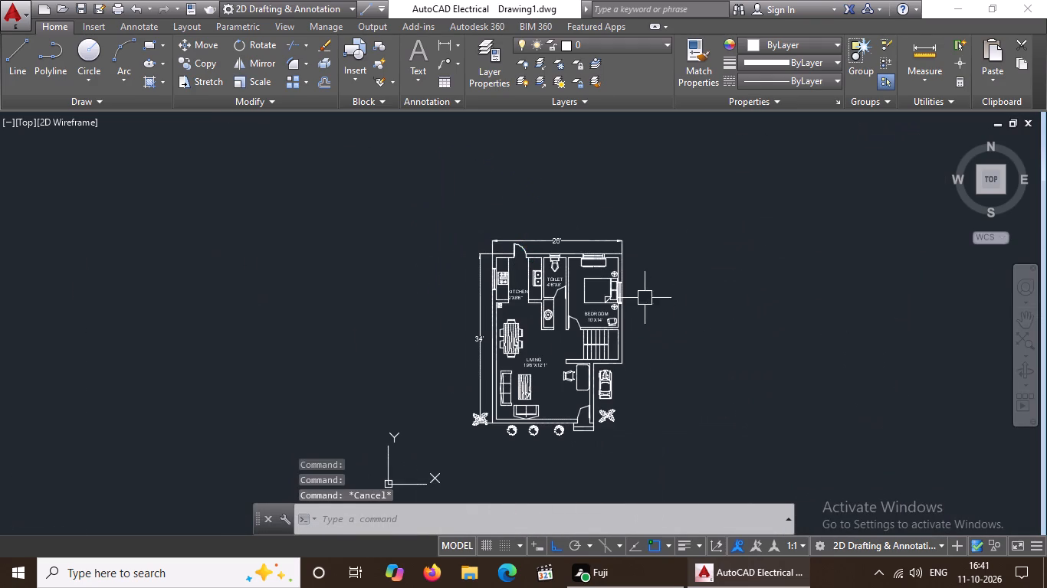
# Reapply the Open 90° setting to the toilet door to smooth its swing arc.
pyautogui.scroll(3, 666, 317)
pyautogui.scroll(-3, 299, 292)
pyautogui.scroll(3, 226, 243)
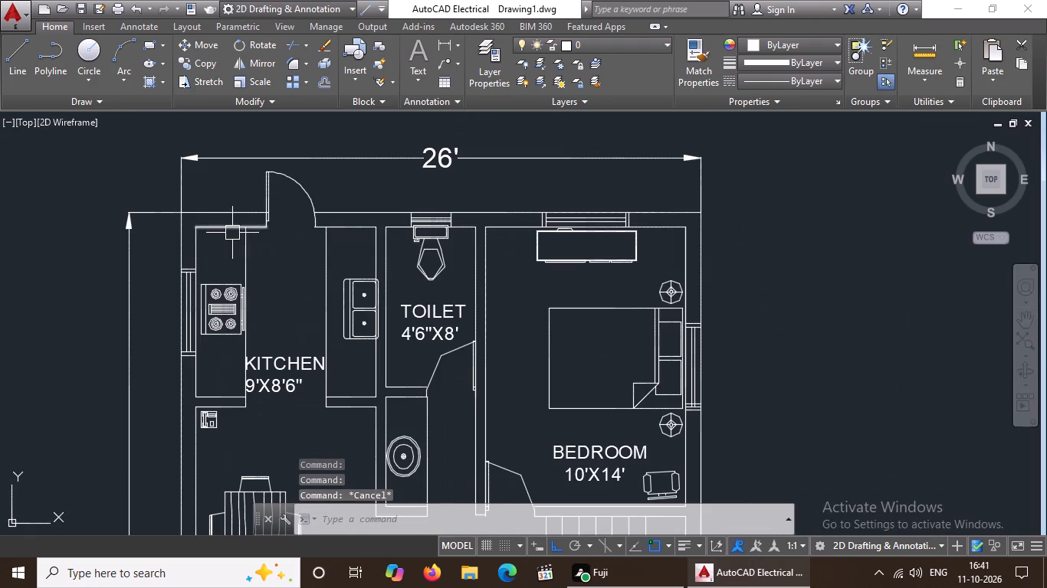
pyautogui.click(445, 359)
pyautogui.scroll(2, 455, 418)
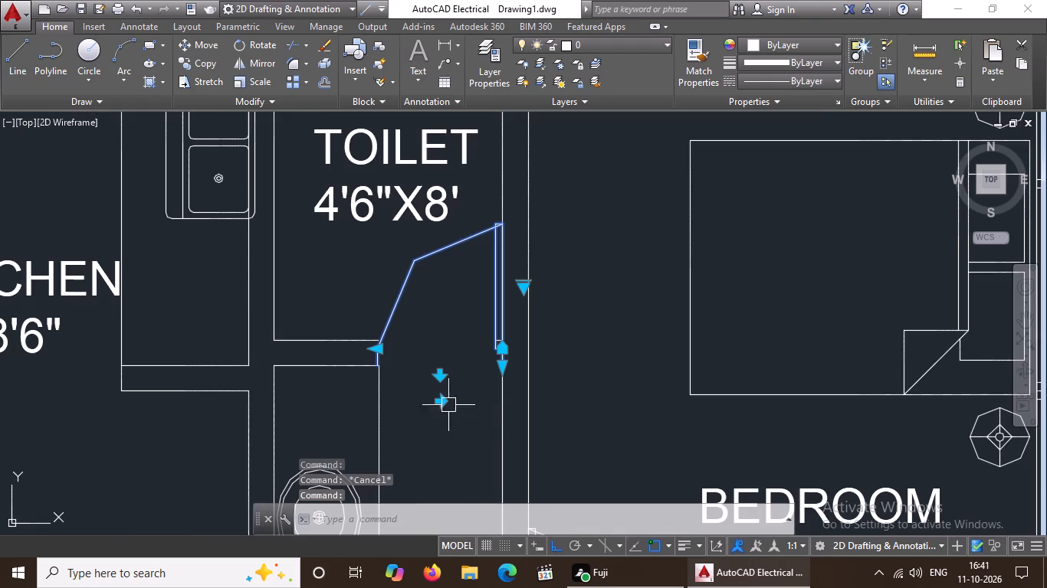
pyautogui.click(524, 288)
pyautogui.click(546, 347)
# Reapply the Open 90° setting to the bedroom door beside the staircase to smooth its swing arc.
pyautogui.scroll(-3, 546, 346)
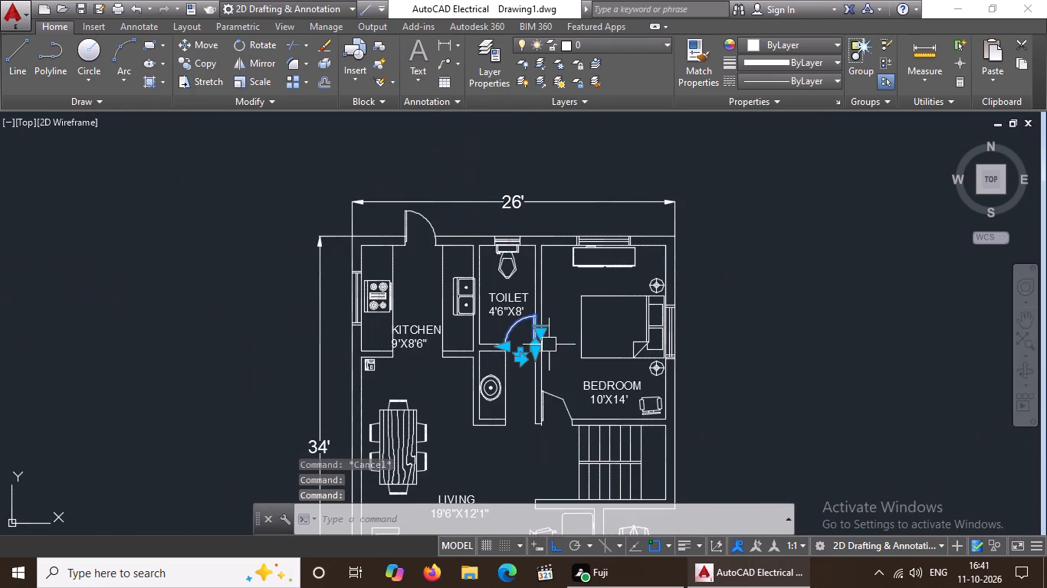
pyautogui.scroll(2, 567, 432)
pyautogui.click(553, 359)
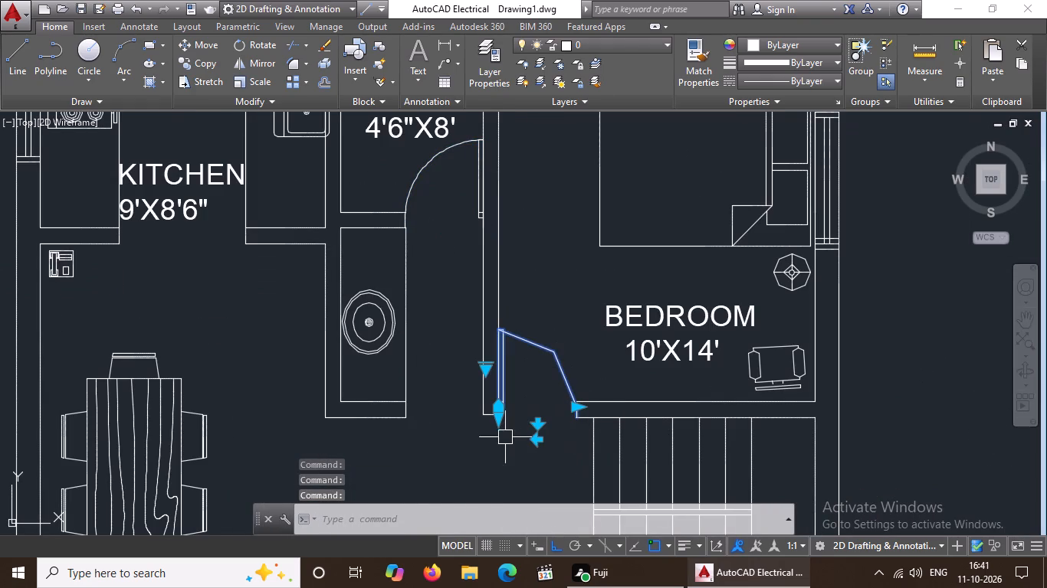
pyautogui.scroll(3, 489, 385)
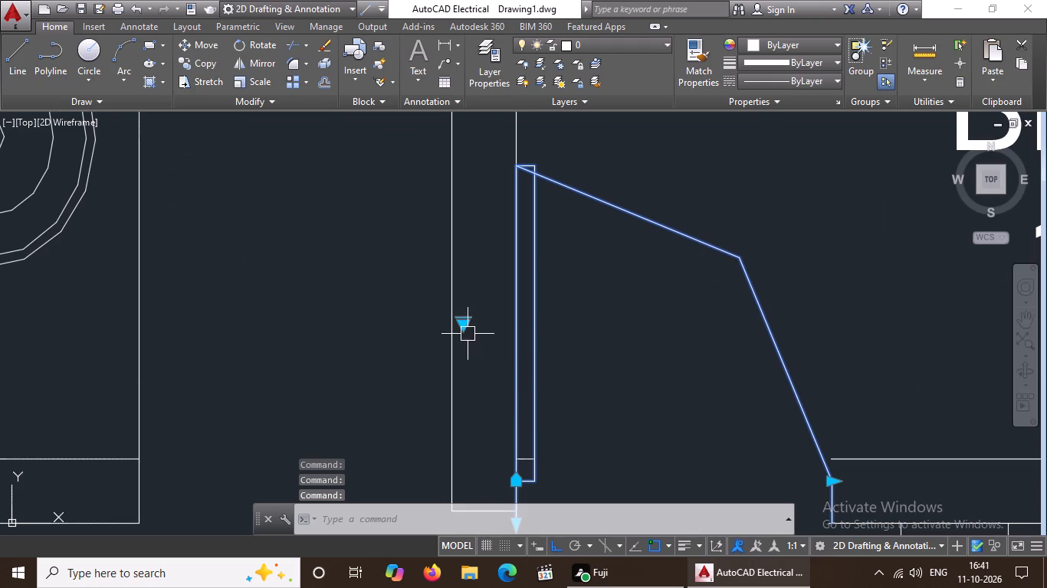
pyautogui.click(468, 325)
pyautogui.click(466, 325)
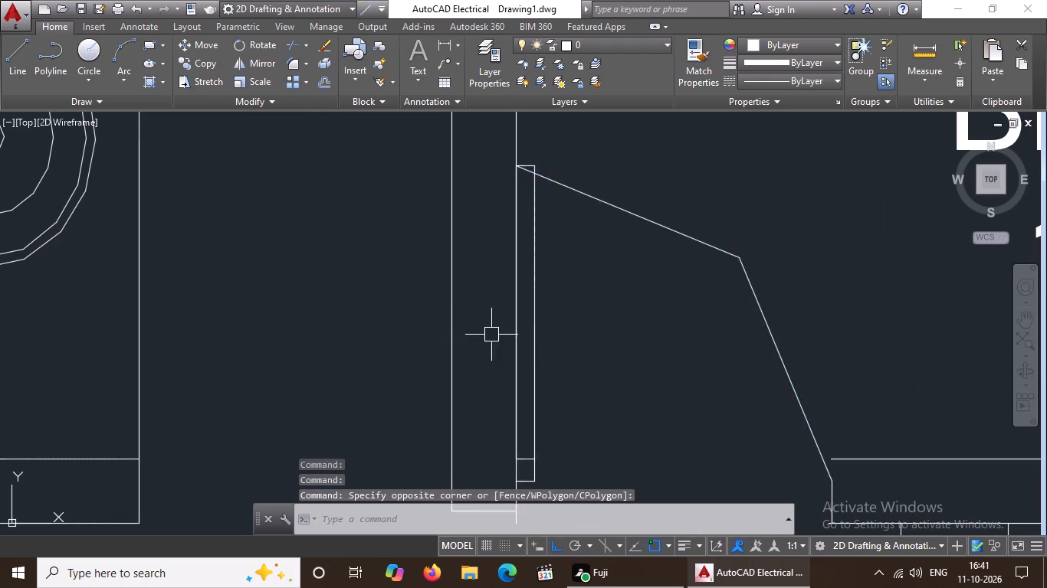
pyautogui.scroll(-3, 585, 359)
pyautogui.click(596, 330)
pyautogui.scroll(2, 569, 364)
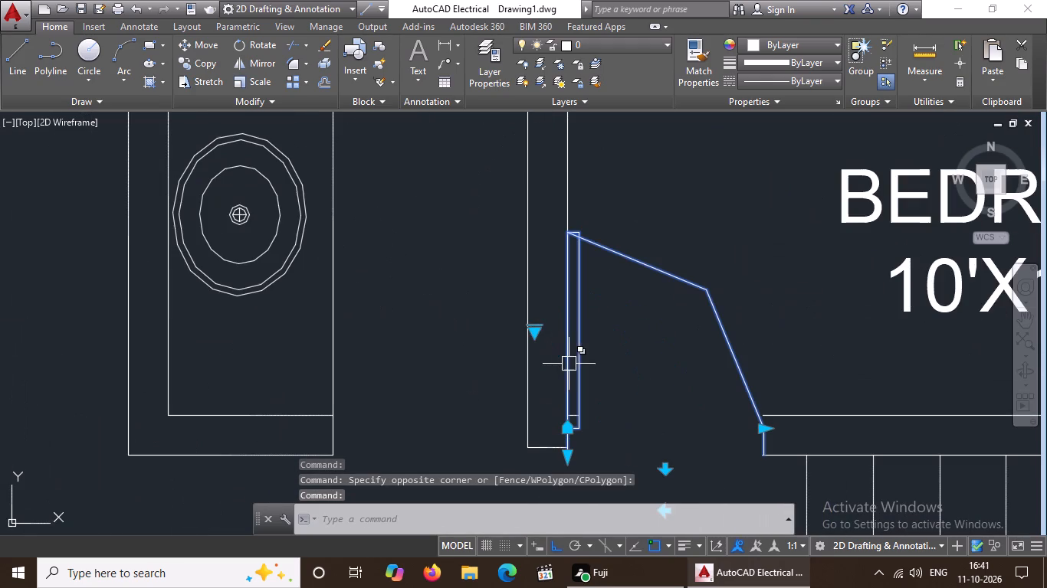
pyautogui.click(540, 332)
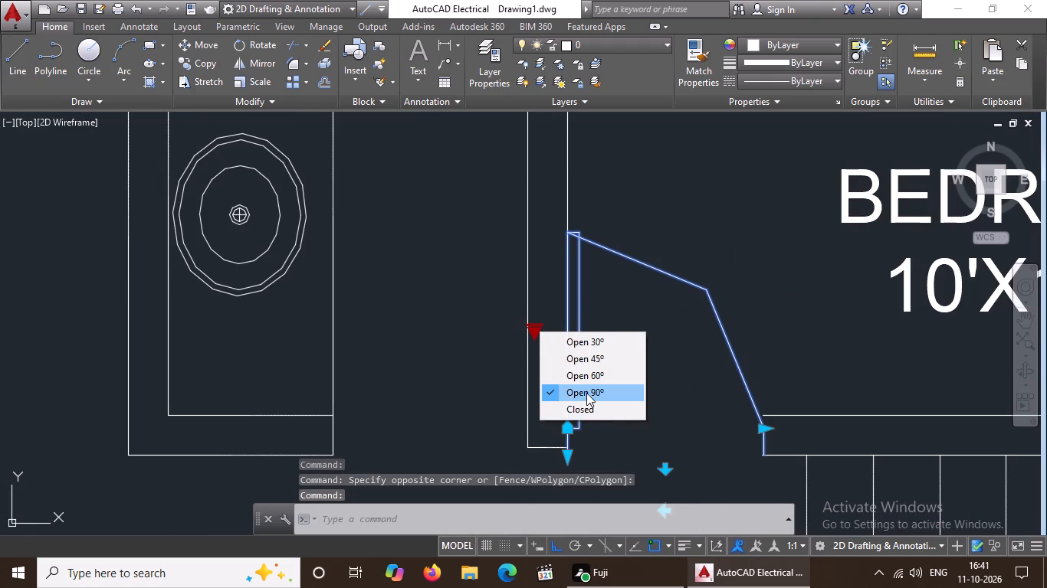
pyautogui.click(586, 392)
# Reapply the Open 90° setting to the main entrance door at the living room's southeast corner.
pyautogui.scroll(-4, 622, 370)
pyautogui.moveTo(632, 463); pyautogui.dragTo(635, 351, button='middle')
pyautogui.scroll(1, 631, 460)
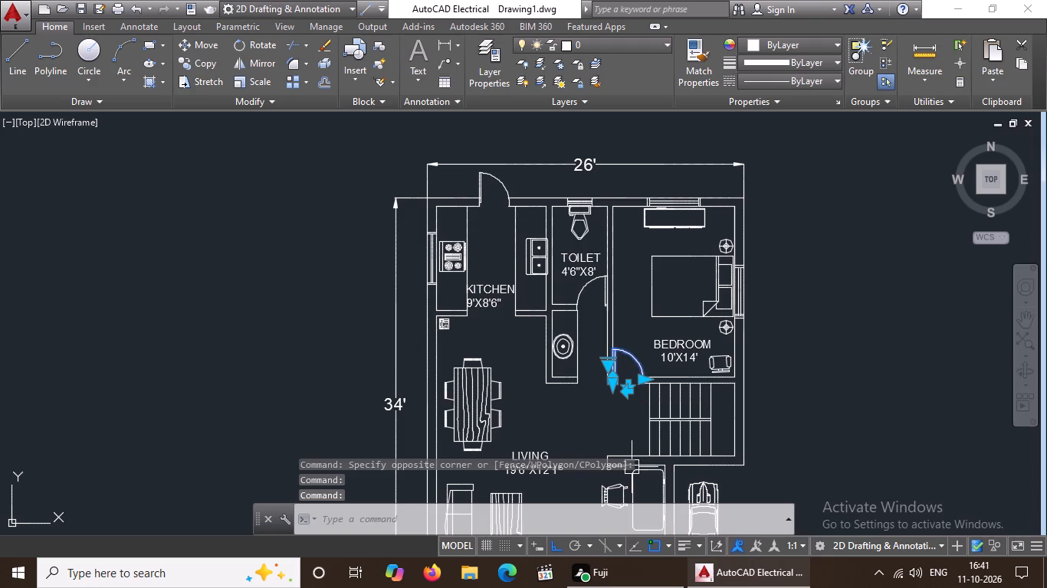
pyautogui.scroll(-2, 640, 392)
pyautogui.moveTo(609, 425); pyautogui.dragTo(683, 272, button='middle')
pyautogui.scroll(1, 609, 425)
pyautogui.scroll(2, 746, 317)
pyautogui.click(724, 364)
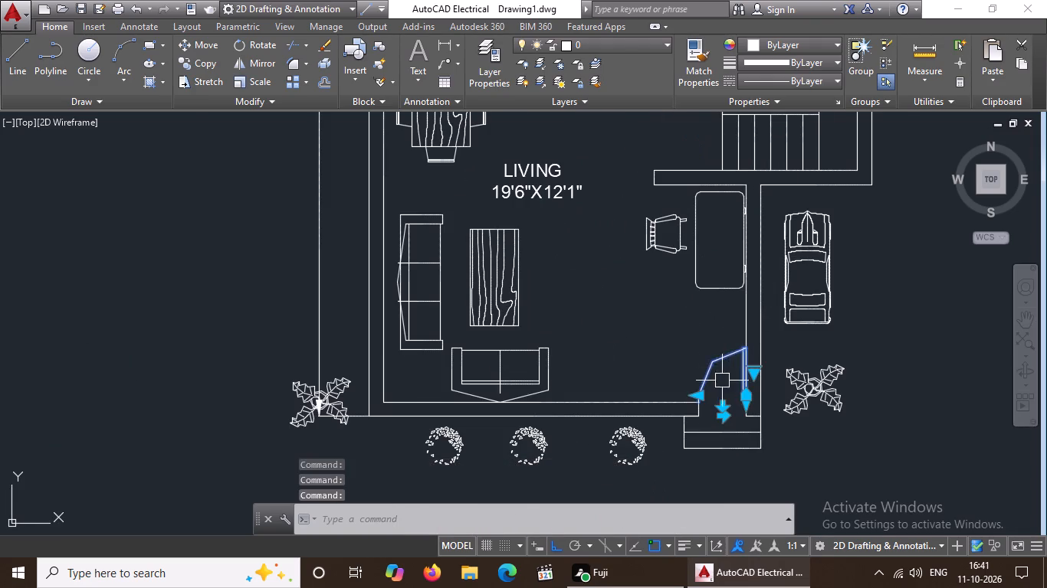
pyautogui.scroll(2, 707, 399)
pyautogui.click(822, 330)
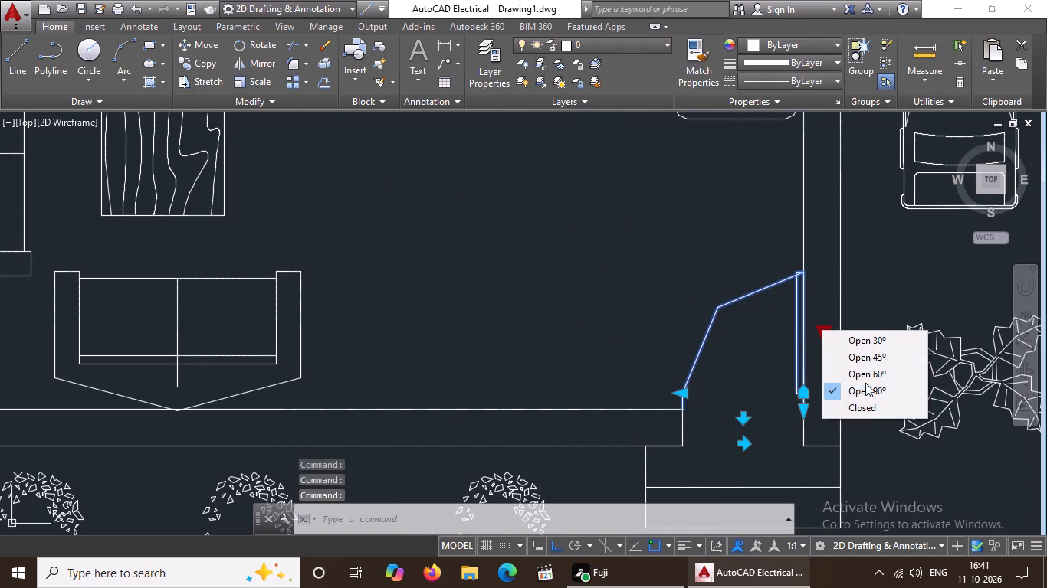
pyautogui.click(891, 388)
# Examine the whole floor plan, including the doors, furniture and room labels.
pyautogui.scroll(-5, 747, 249)
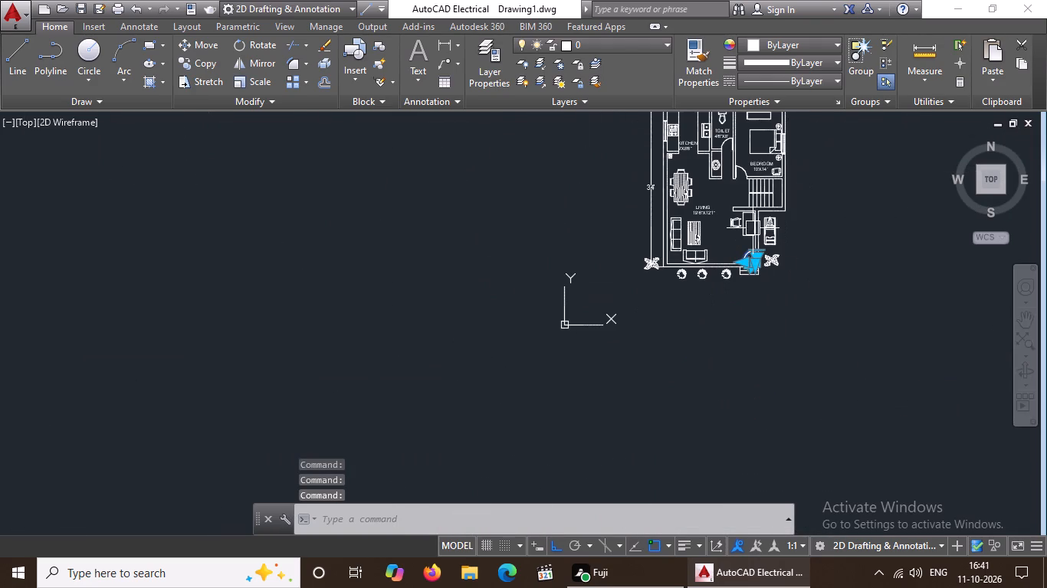
pyautogui.moveTo(771, 220); pyautogui.dragTo(771, 222, button='middle')
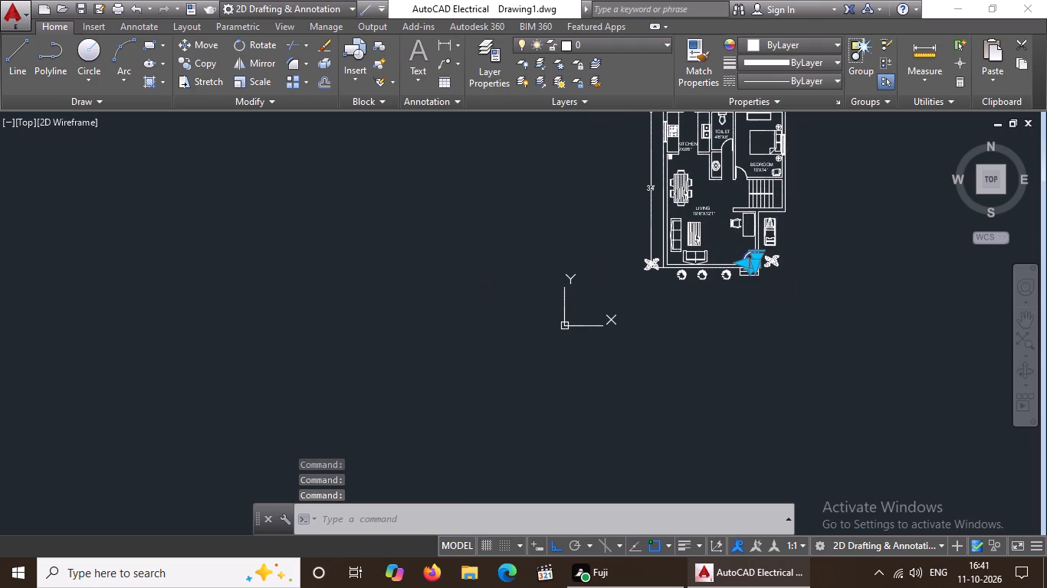
pyautogui.moveTo(771, 222); pyautogui.dragTo(709, 367, button='middle')
pyautogui.scroll(2, 684, 337)
pyautogui.scroll(-1, 684, 333)
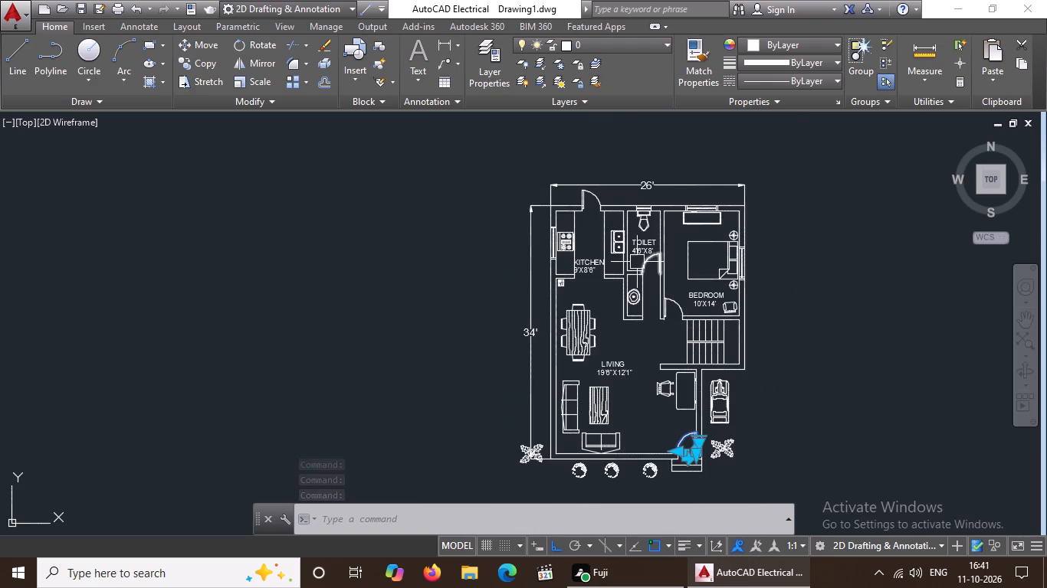
pyautogui.scroll(1, 637, 262)
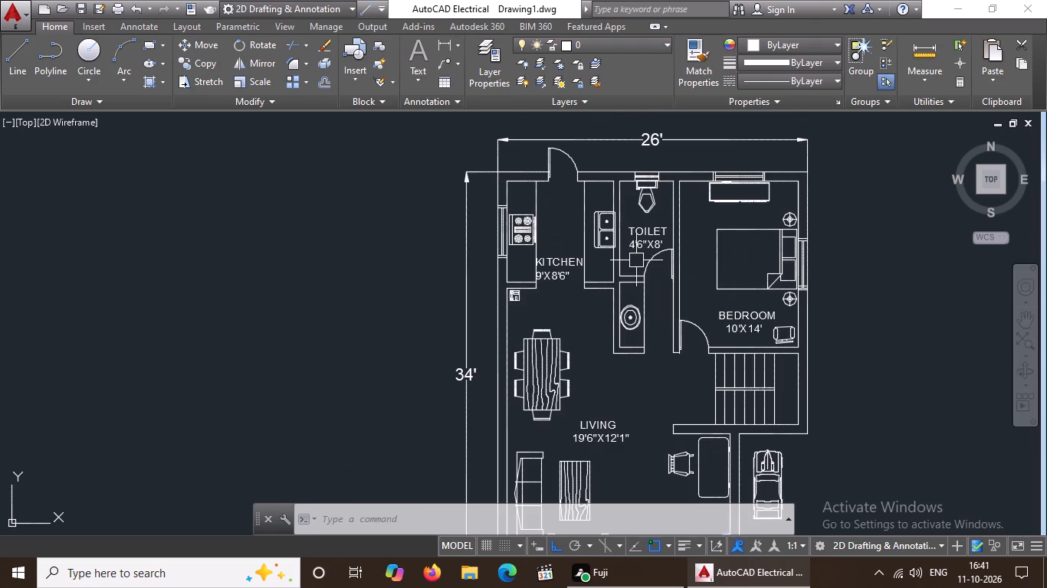
pyautogui.scroll(1, 676, 266)
pyautogui.scroll(-2, 674, 263)
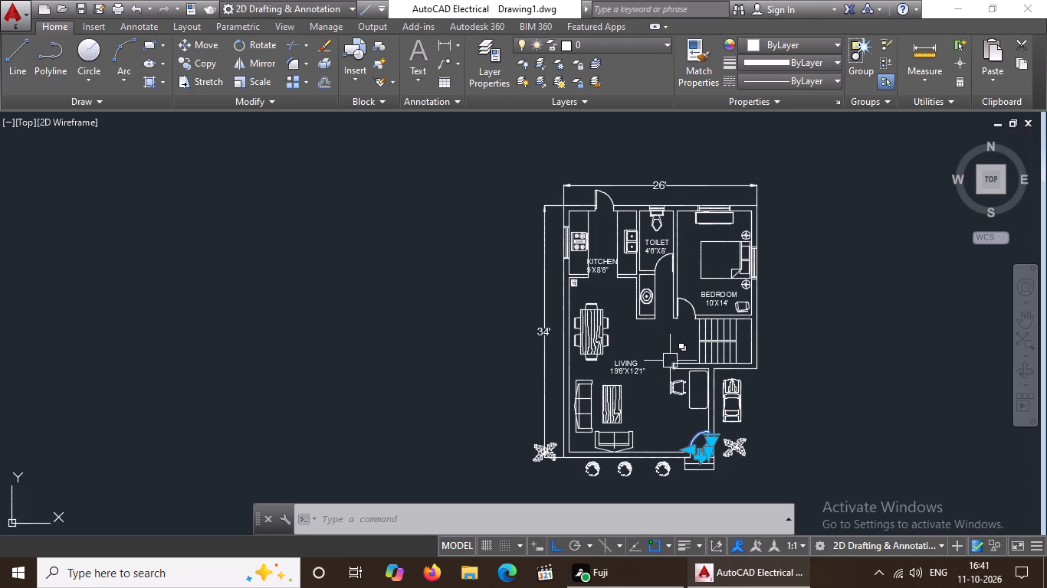
pyautogui.scroll(-2, 676, 392)
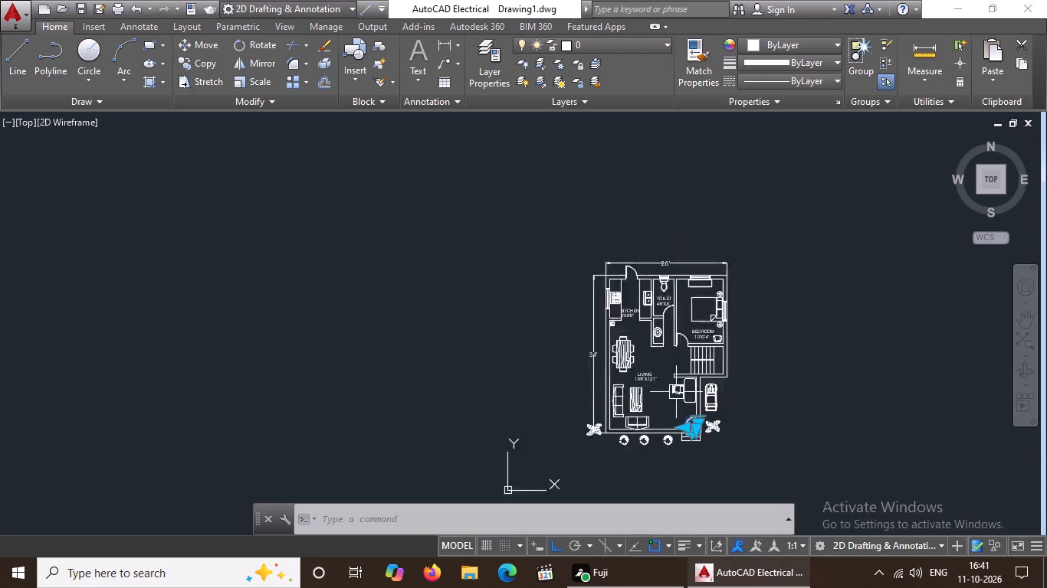
pyautogui.scroll(-1, 676, 392)
pyautogui.scroll(1, 667, 393)
pyautogui.press('Escape')
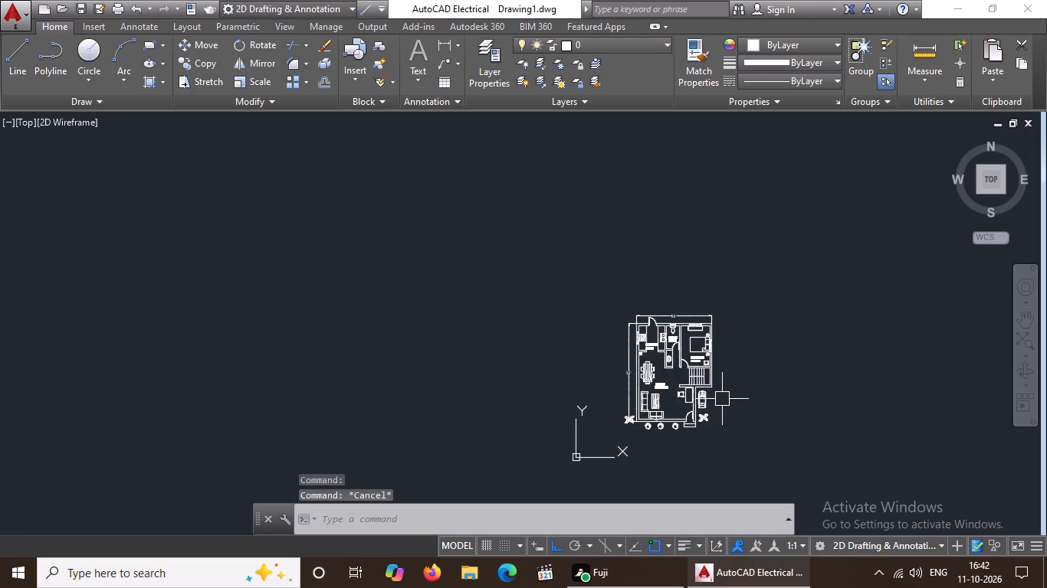
pyautogui.scroll(2, 721, 399)
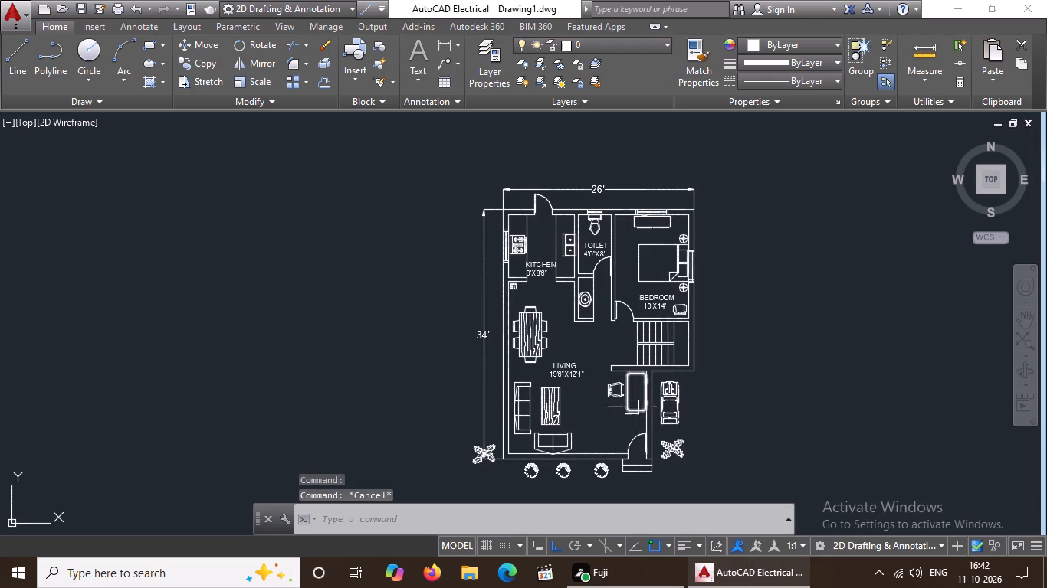
pyautogui.scroll(-1, 645, 390)
pyautogui.scroll(1, 651, 474)
pyautogui.press('Escape')
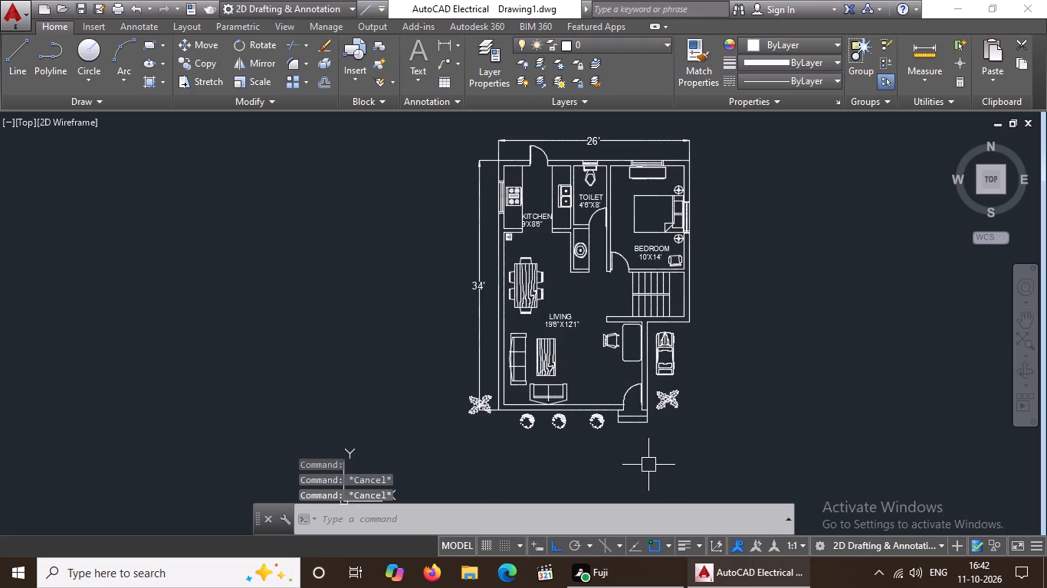
# Insert the Exercise Bike block from the Home - Space Planner library in the open space east of the house, scaling it freehand.
pyautogui.press('d')
pyautogui.write('c')
pyautogui.press('space')
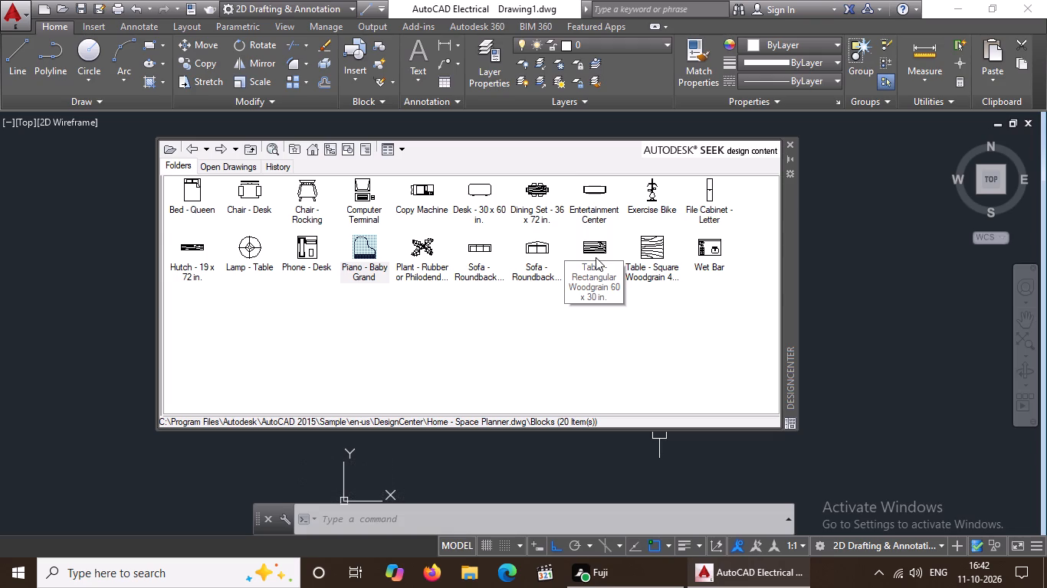
pyautogui.click(658, 204)
pyautogui.click(659, 205)
pyautogui.click(656, 211)
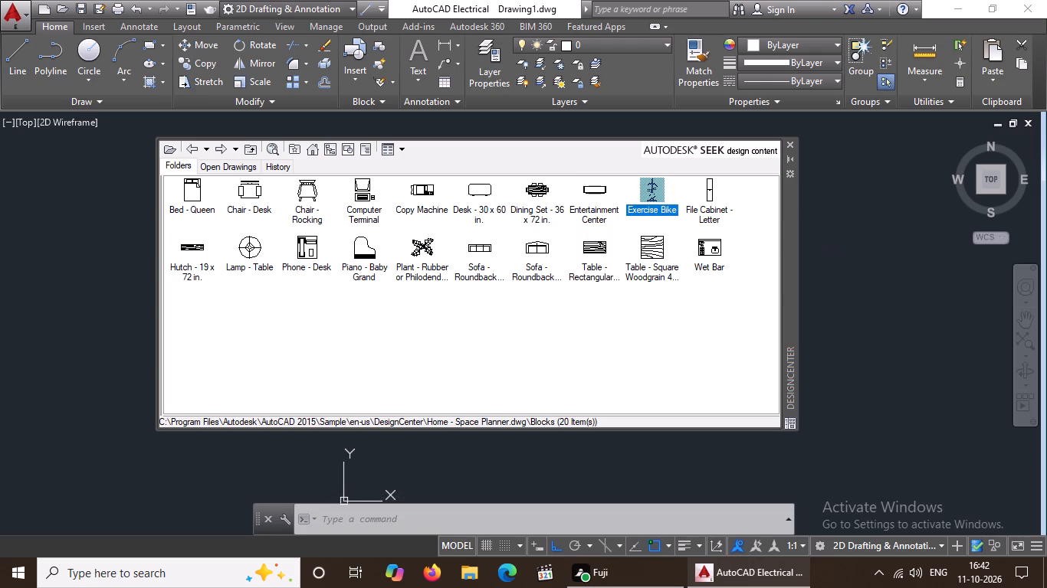
pyautogui.doubleClick(651, 192)
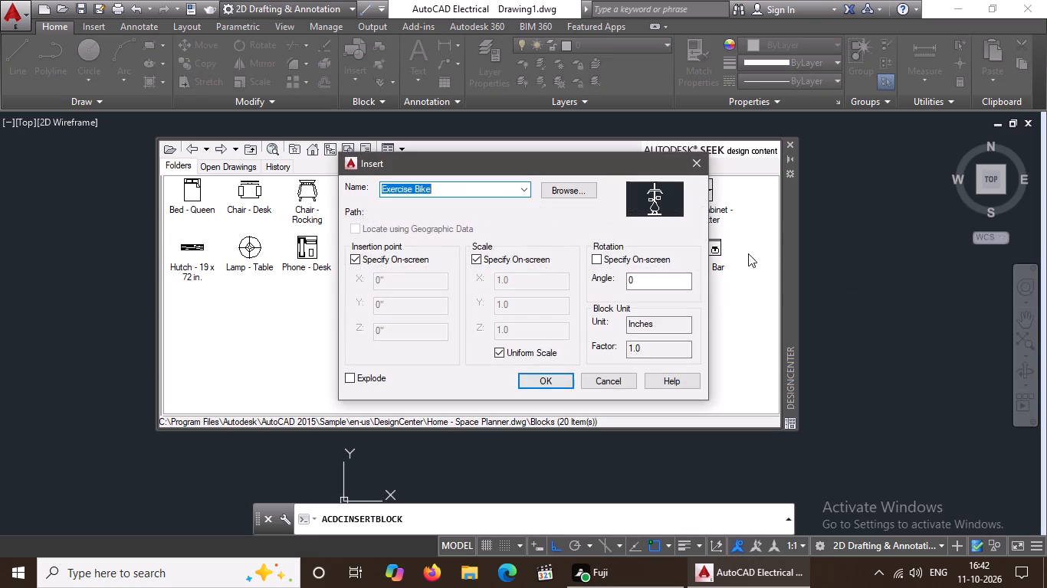
pyautogui.moveTo(537, 377); pyautogui.dragTo(546, 375)
pyautogui.click(871, 343)
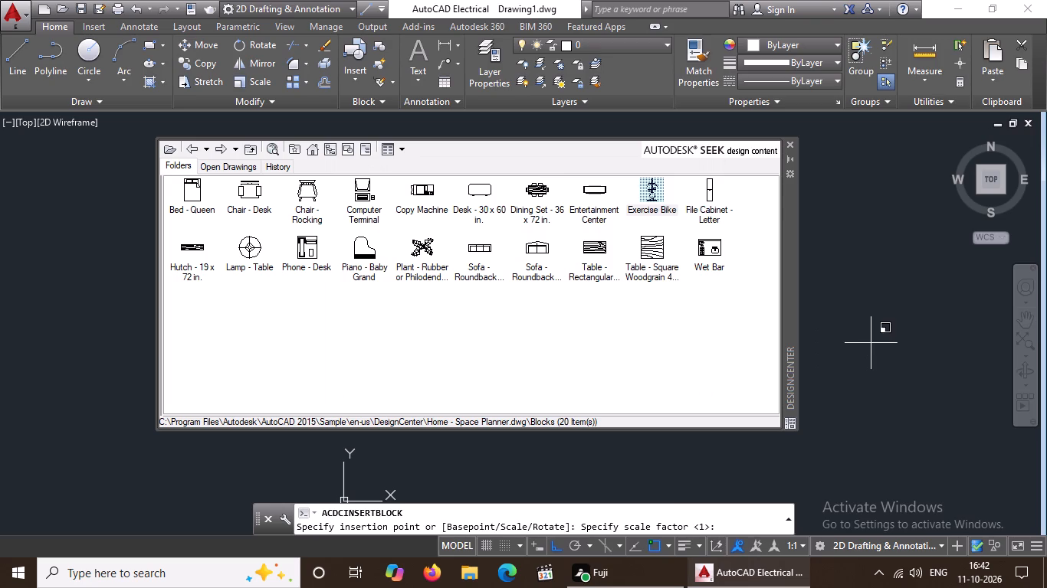
pyautogui.click(794, 139)
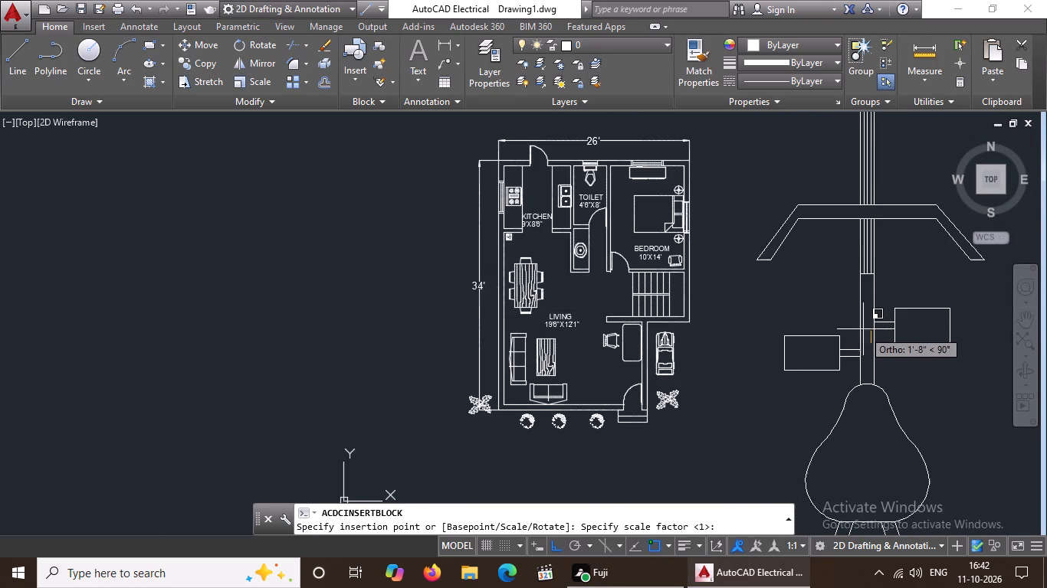
pyautogui.scroll(-3, 863, 328)
pyautogui.scroll(12, 863, 328)
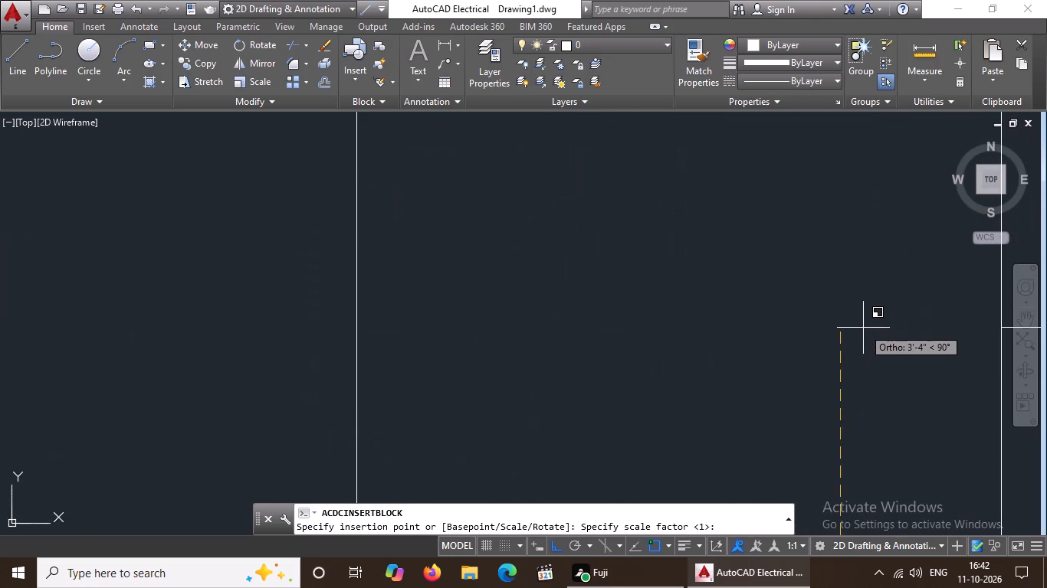
pyautogui.scroll(-3, 863, 328)
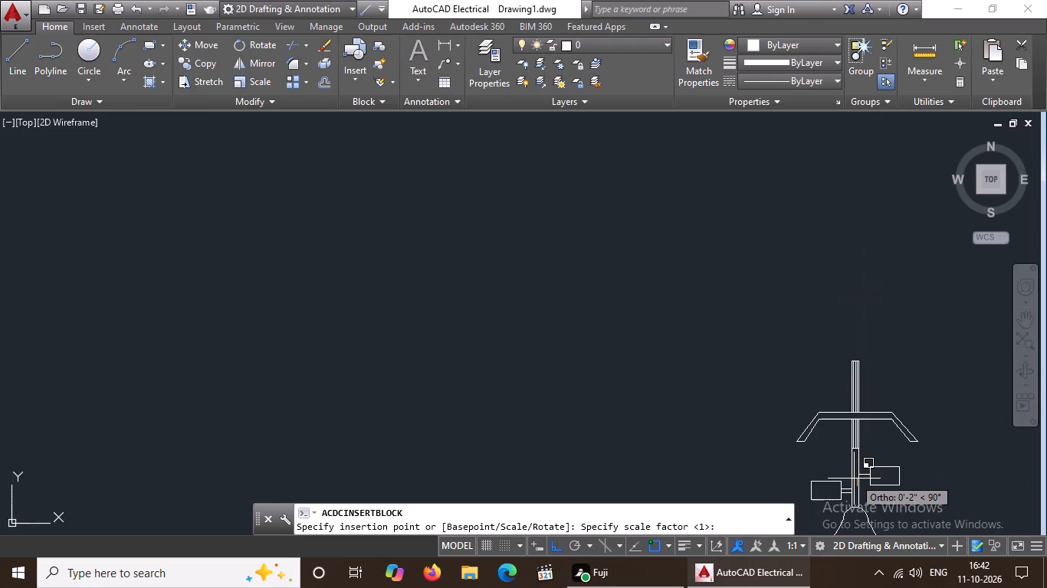
pyautogui.scroll(-3, 854, 479)
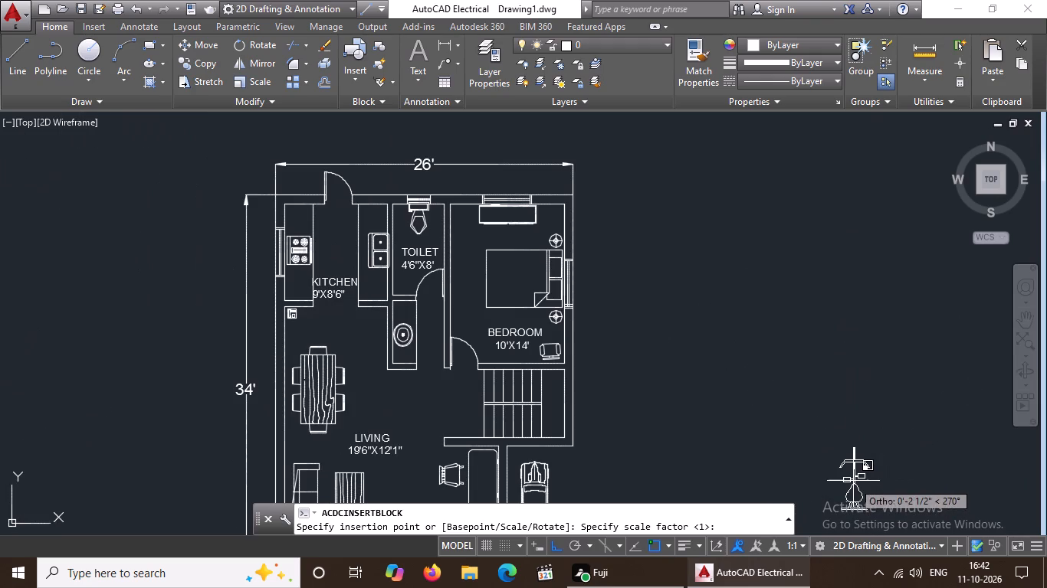
pyautogui.click(853, 480)
pyautogui.scroll(-3, 855, 479)
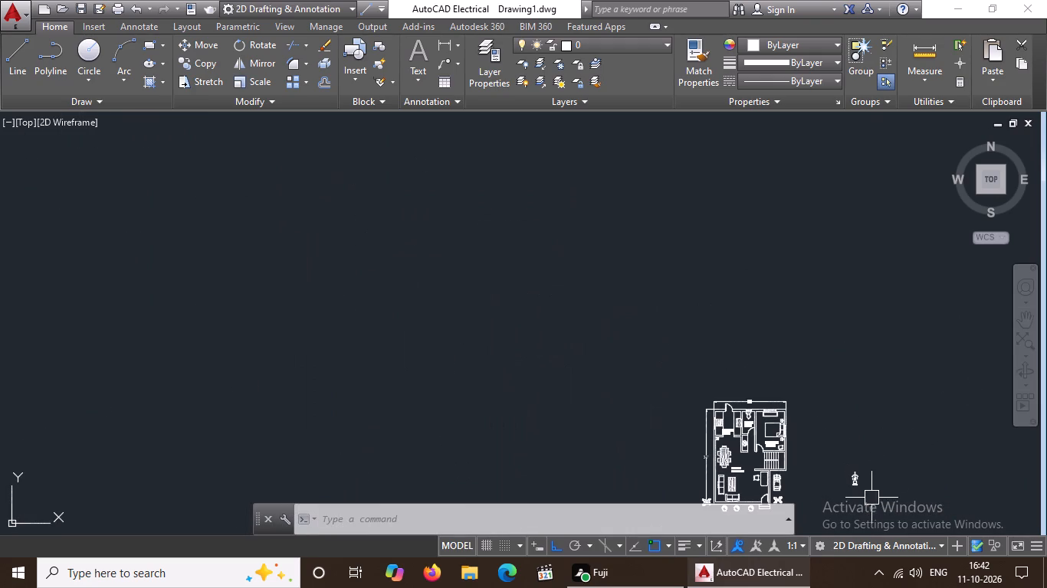
# Move the exercise bike with Ortho off so it stands close beside the car on its east side.
pyautogui.moveTo(871, 493); pyautogui.dragTo(735, 390, button='middle')
pyautogui.moveTo(686, 357); pyautogui.dragTo(730, 377)
pyautogui.click(814, 426)
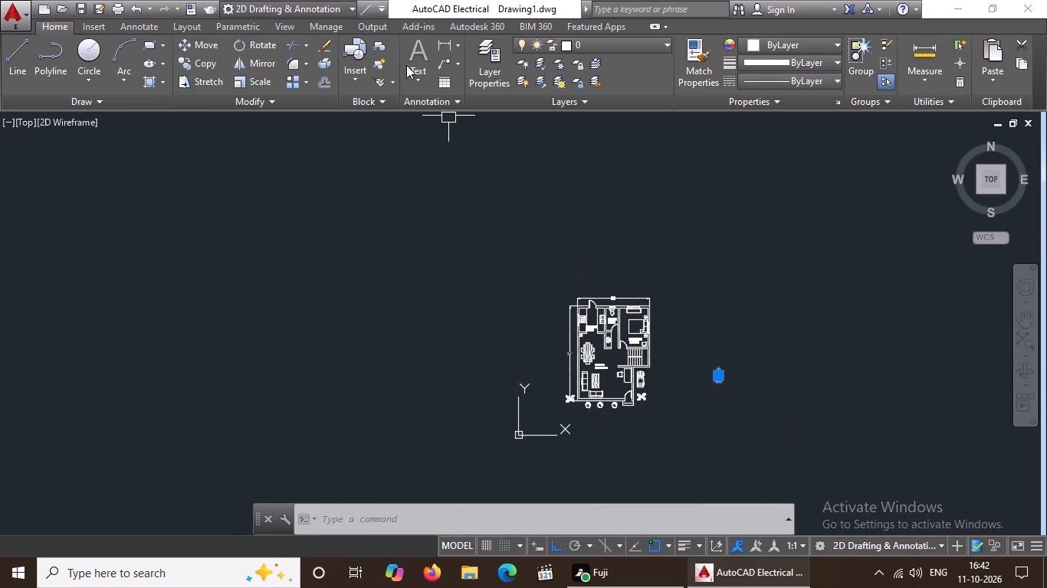
pyautogui.click(204, 41)
pyautogui.scroll(1, 740, 400)
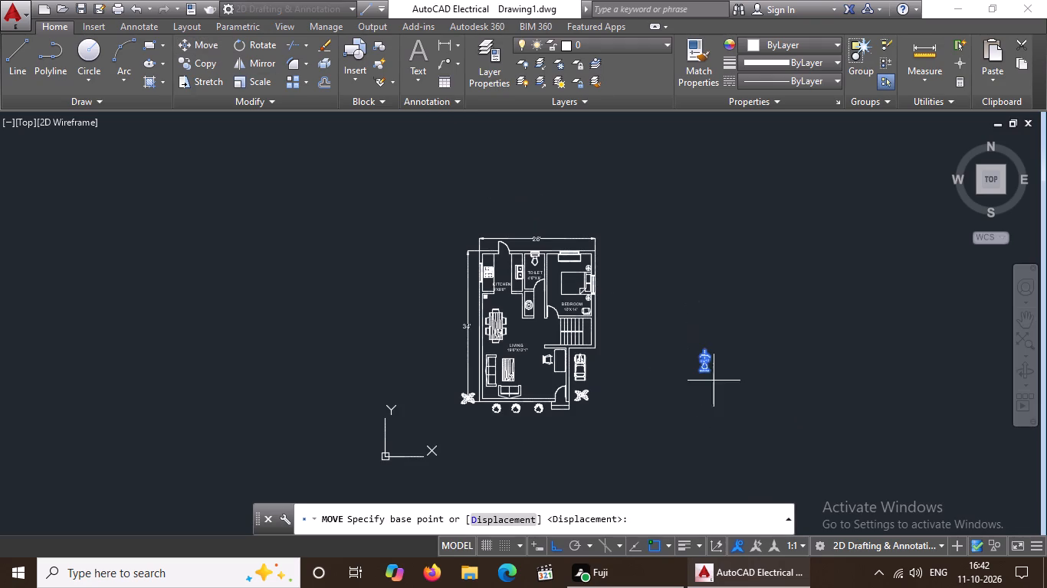
pyautogui.click(703, 364)
pyautogui.scroll(2, 611, 366)
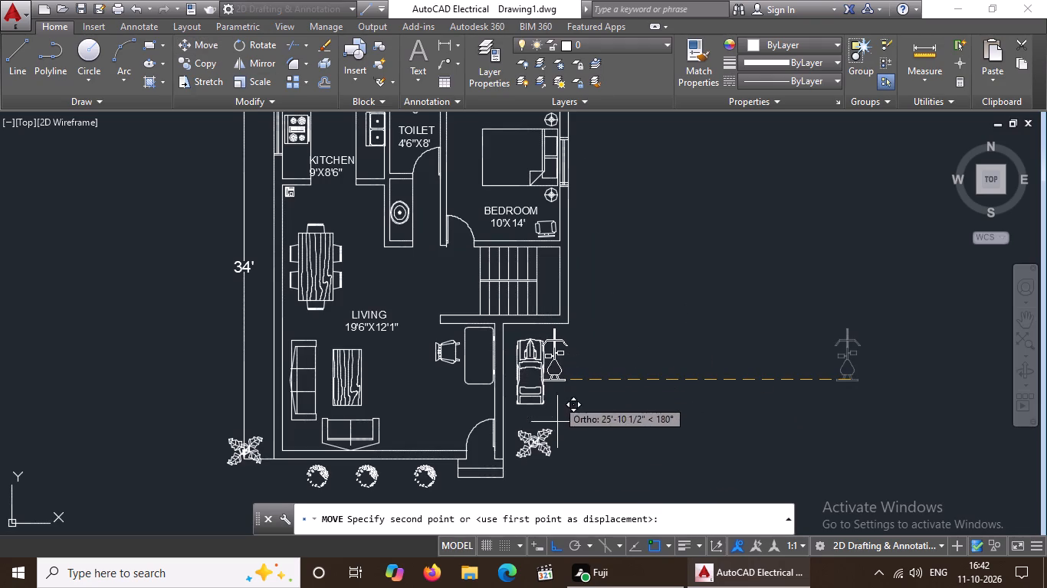
pyautogui.click(553, 545)
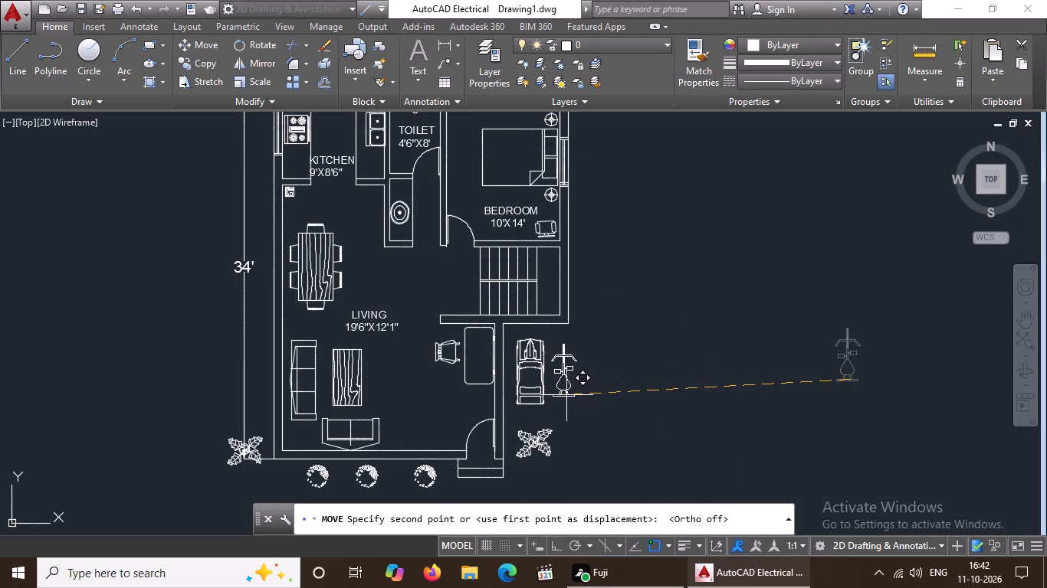
pyautogui.click(566, 395)
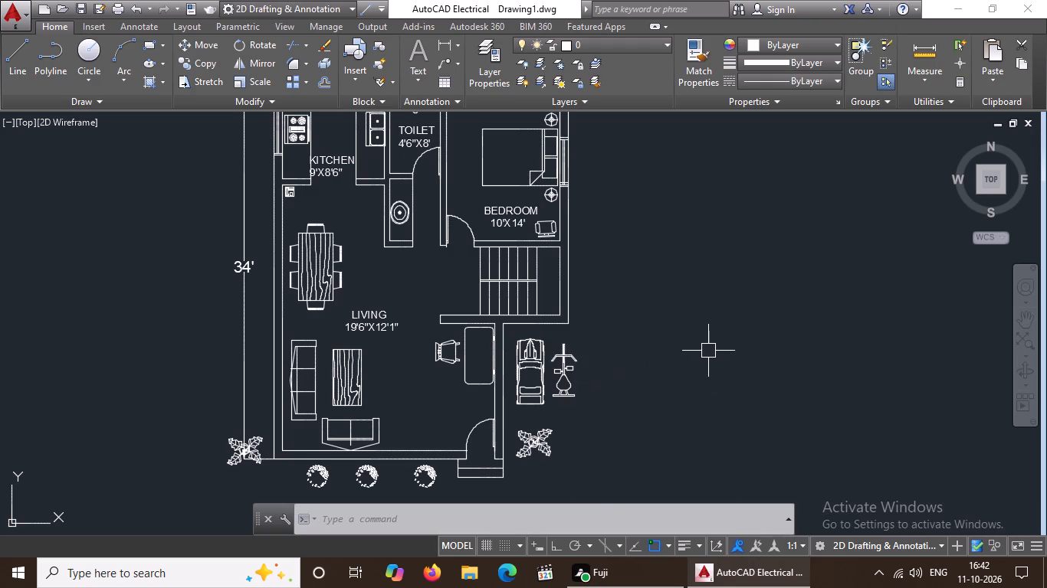
pyautogui.scroll(2, 708, 350)
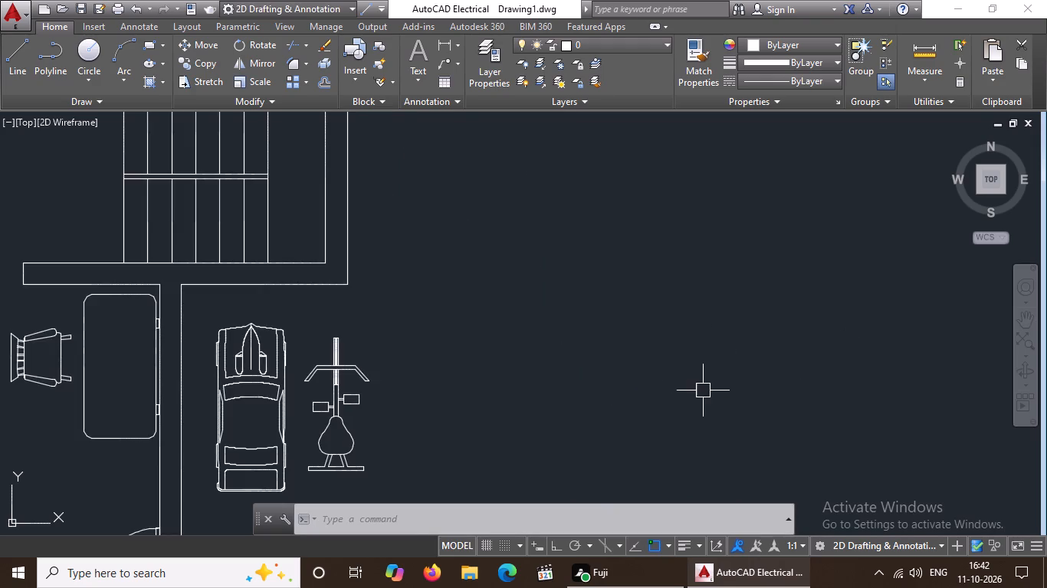
pyautogui.scroll(-3, 703, 390)
pyautogui.press('Escape')
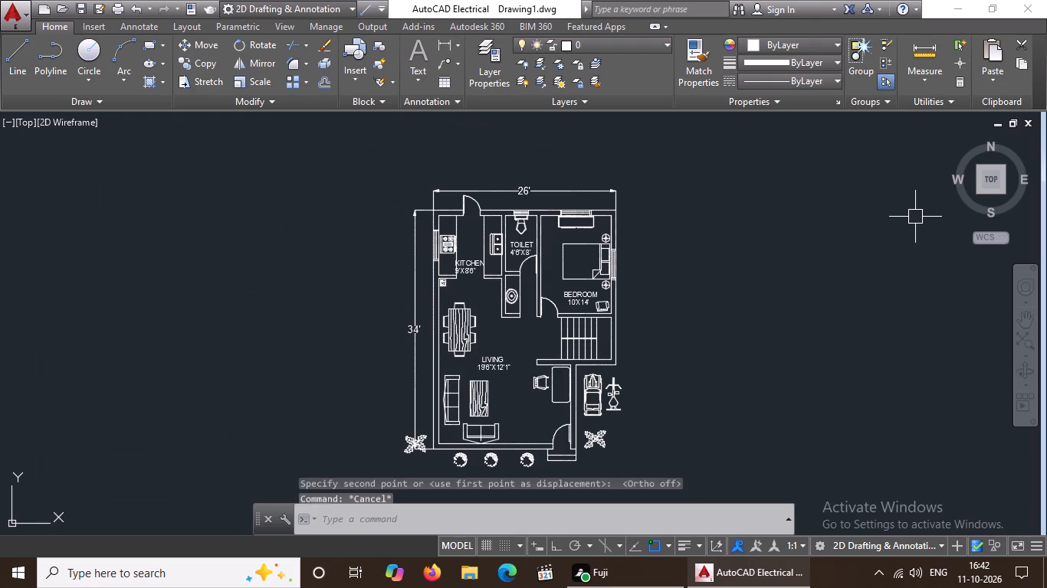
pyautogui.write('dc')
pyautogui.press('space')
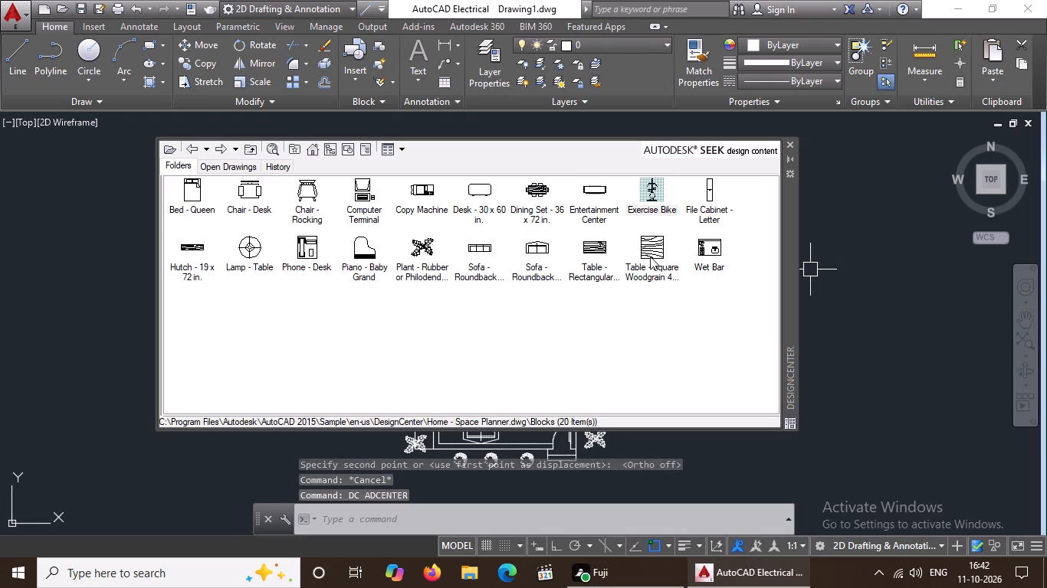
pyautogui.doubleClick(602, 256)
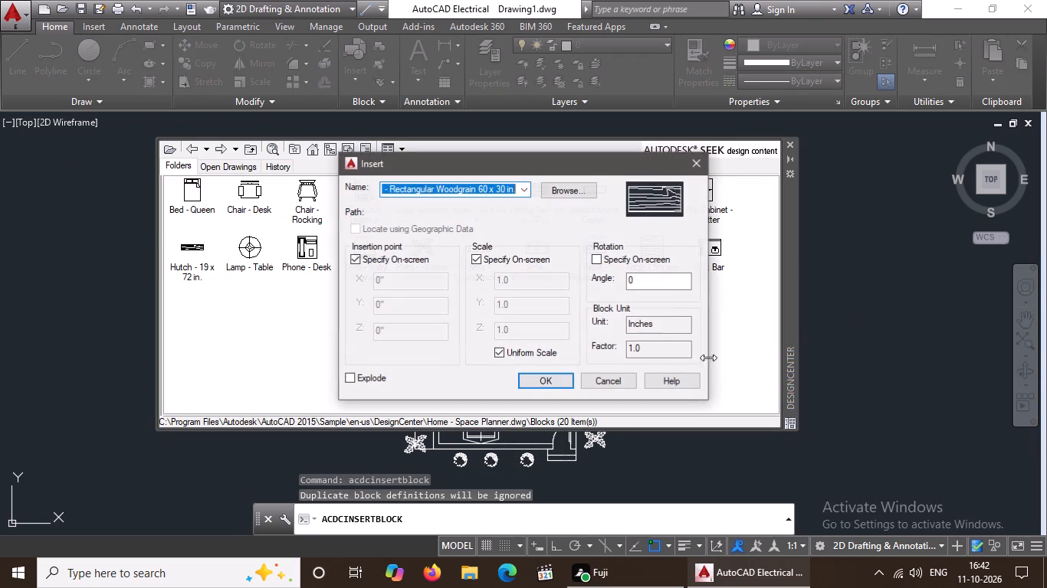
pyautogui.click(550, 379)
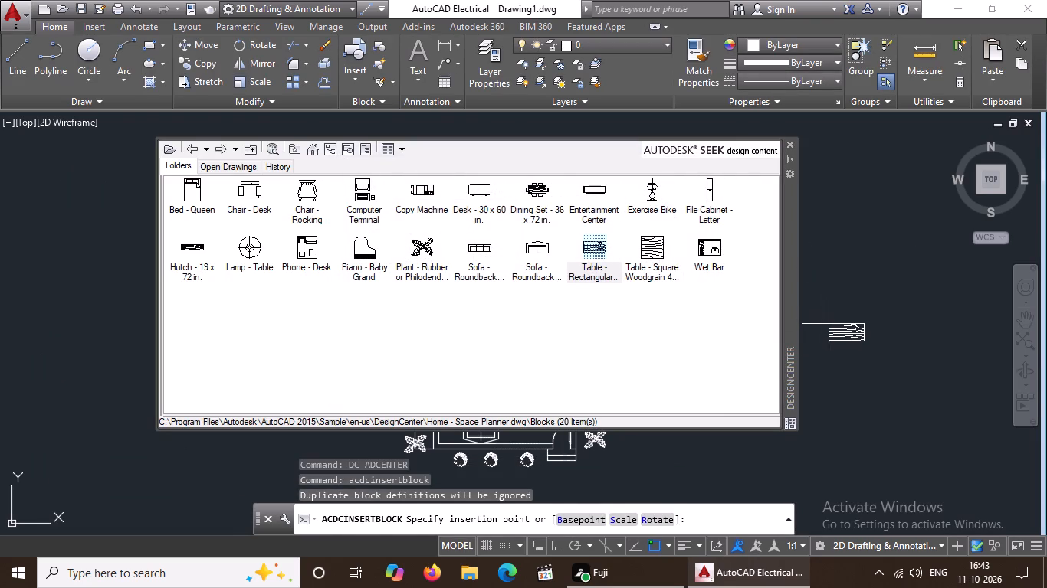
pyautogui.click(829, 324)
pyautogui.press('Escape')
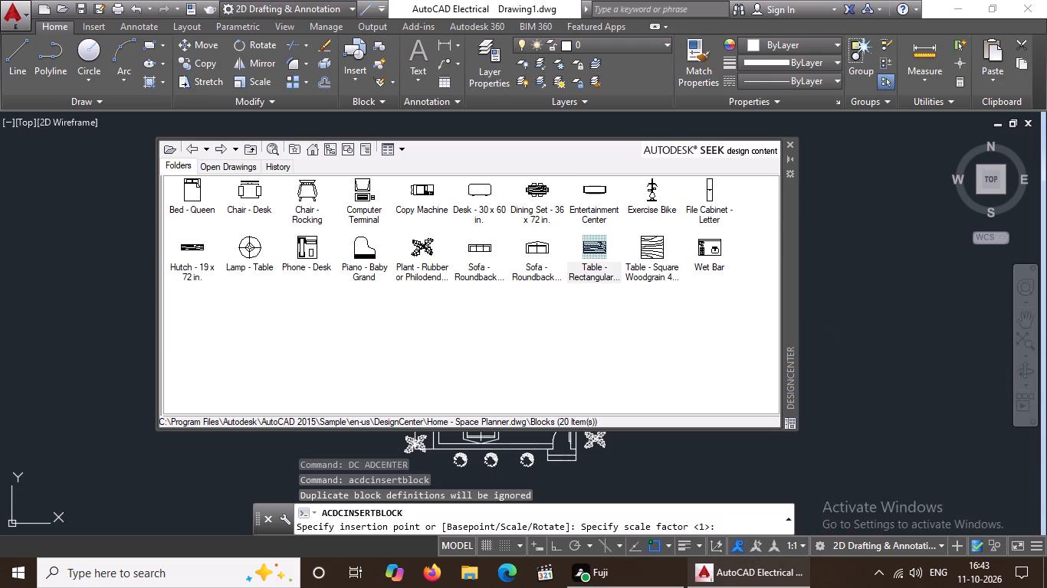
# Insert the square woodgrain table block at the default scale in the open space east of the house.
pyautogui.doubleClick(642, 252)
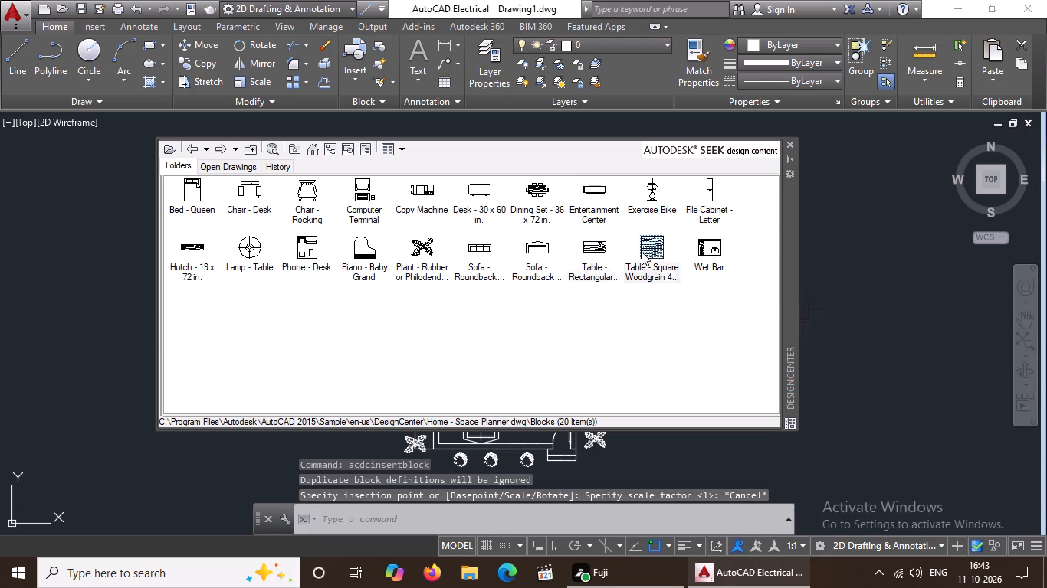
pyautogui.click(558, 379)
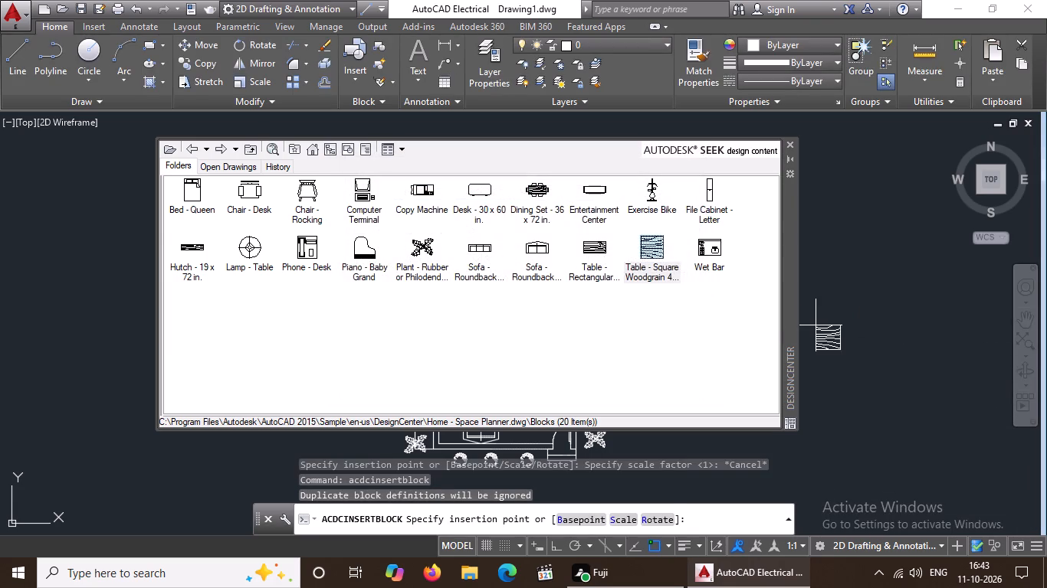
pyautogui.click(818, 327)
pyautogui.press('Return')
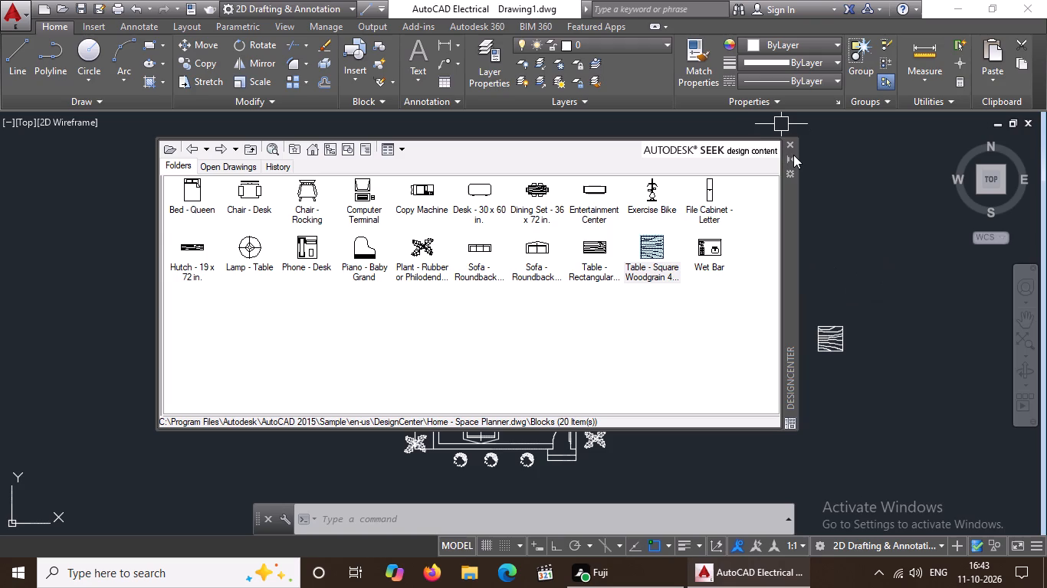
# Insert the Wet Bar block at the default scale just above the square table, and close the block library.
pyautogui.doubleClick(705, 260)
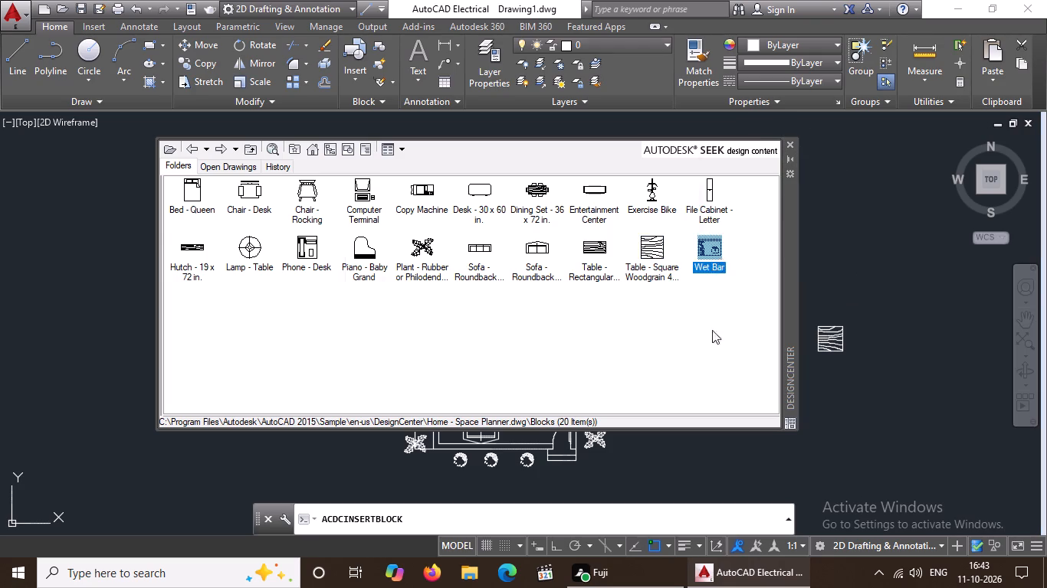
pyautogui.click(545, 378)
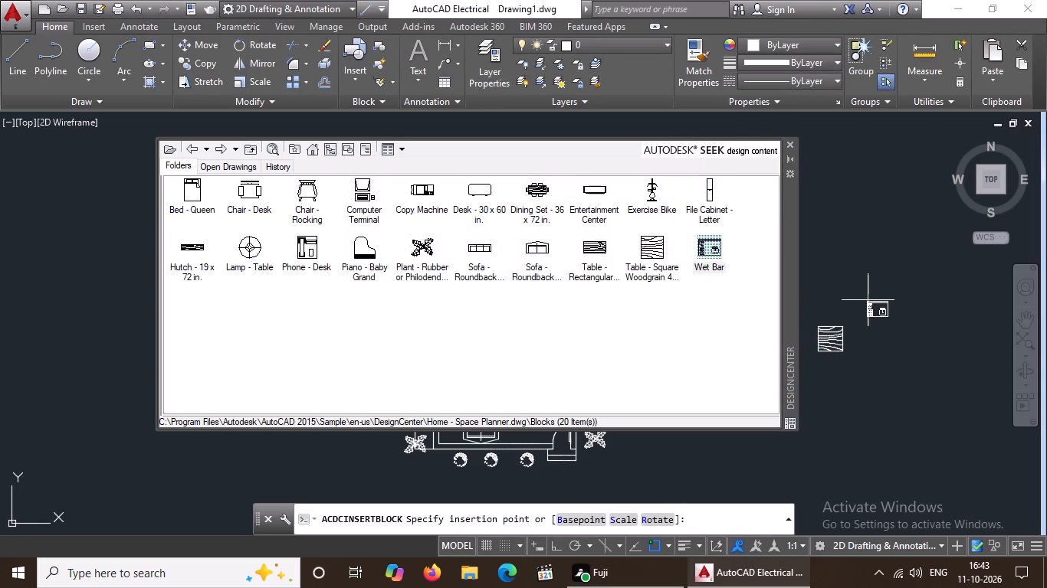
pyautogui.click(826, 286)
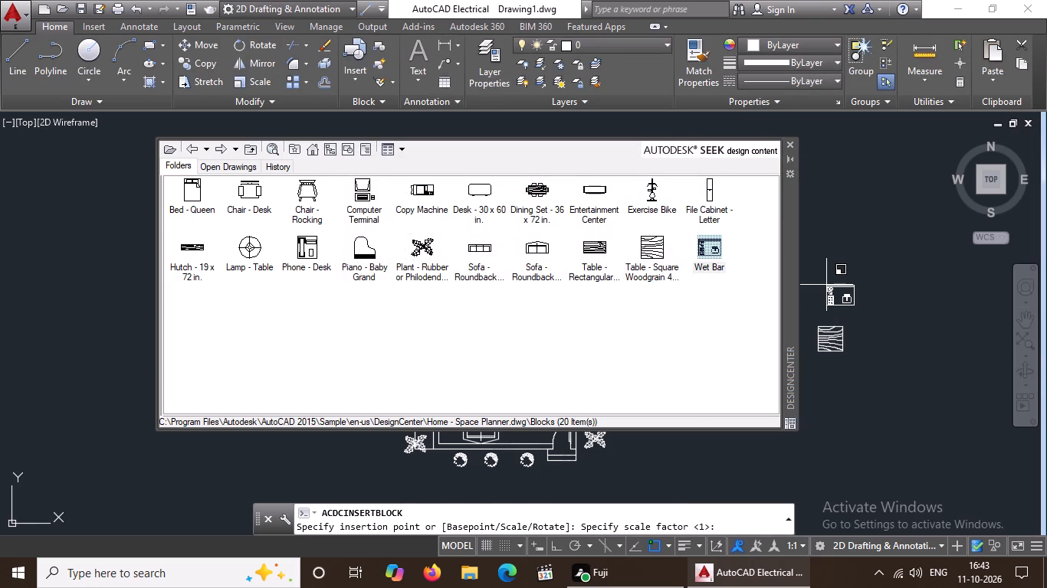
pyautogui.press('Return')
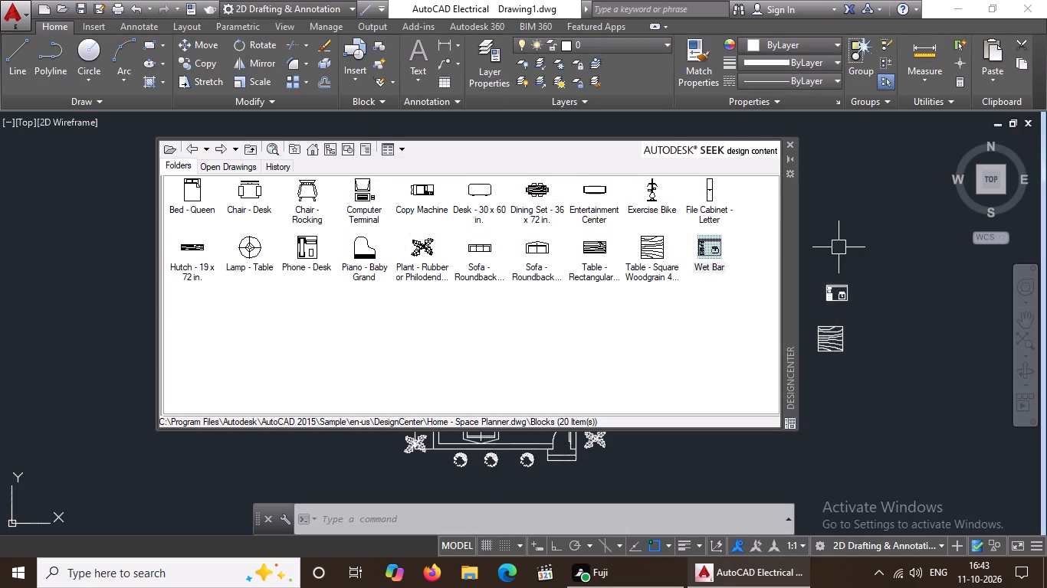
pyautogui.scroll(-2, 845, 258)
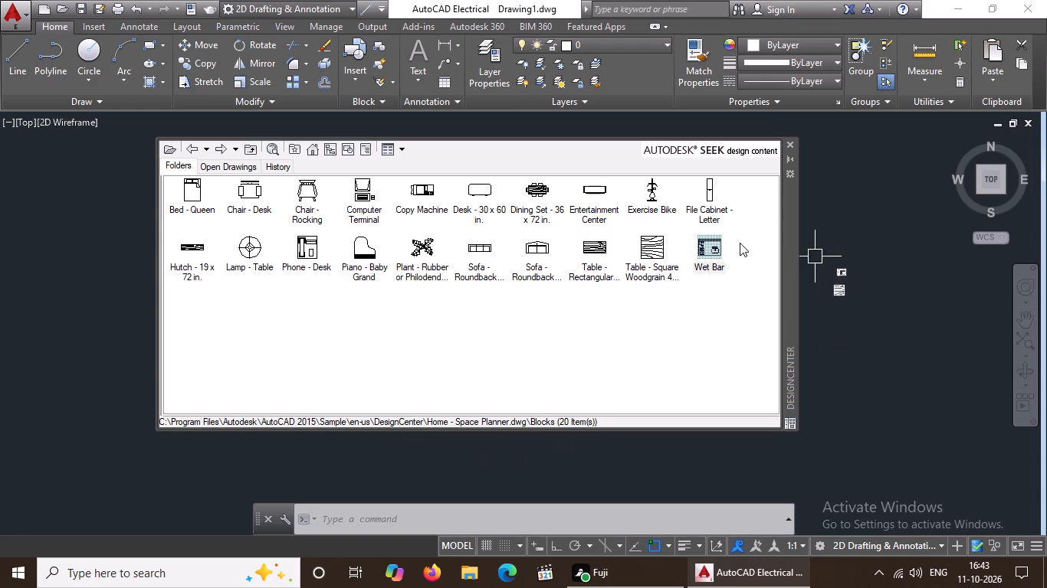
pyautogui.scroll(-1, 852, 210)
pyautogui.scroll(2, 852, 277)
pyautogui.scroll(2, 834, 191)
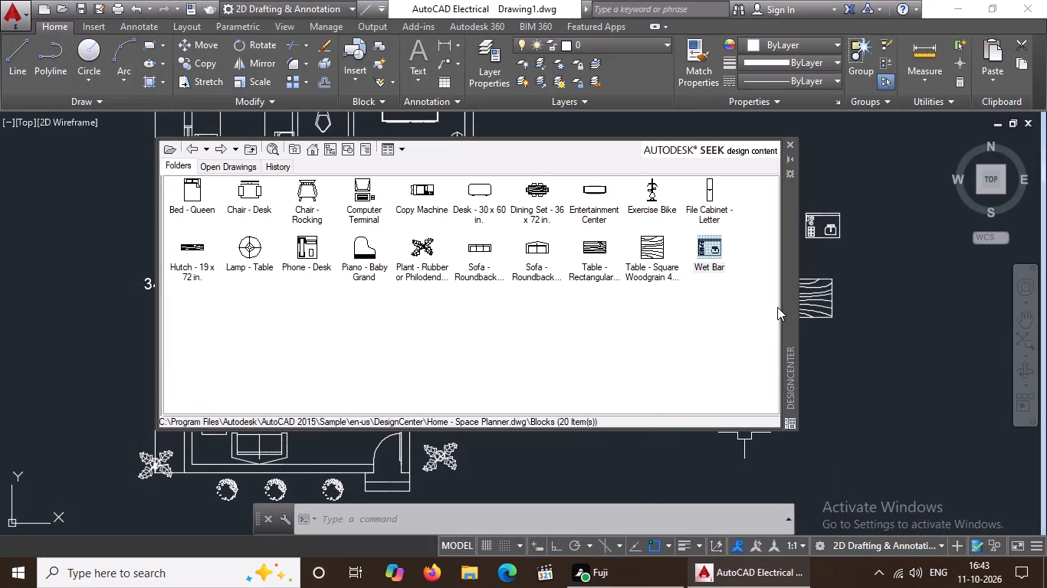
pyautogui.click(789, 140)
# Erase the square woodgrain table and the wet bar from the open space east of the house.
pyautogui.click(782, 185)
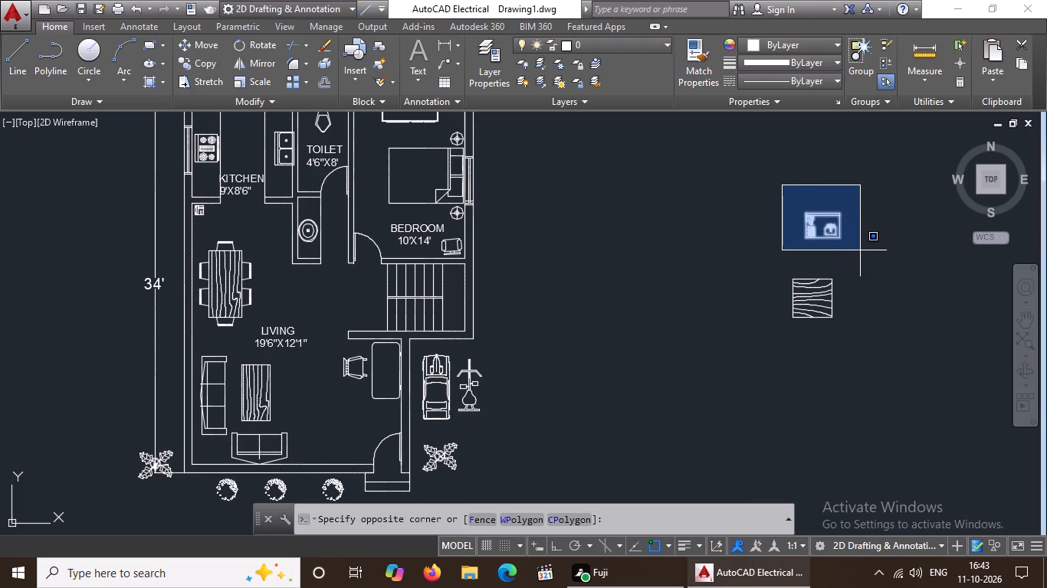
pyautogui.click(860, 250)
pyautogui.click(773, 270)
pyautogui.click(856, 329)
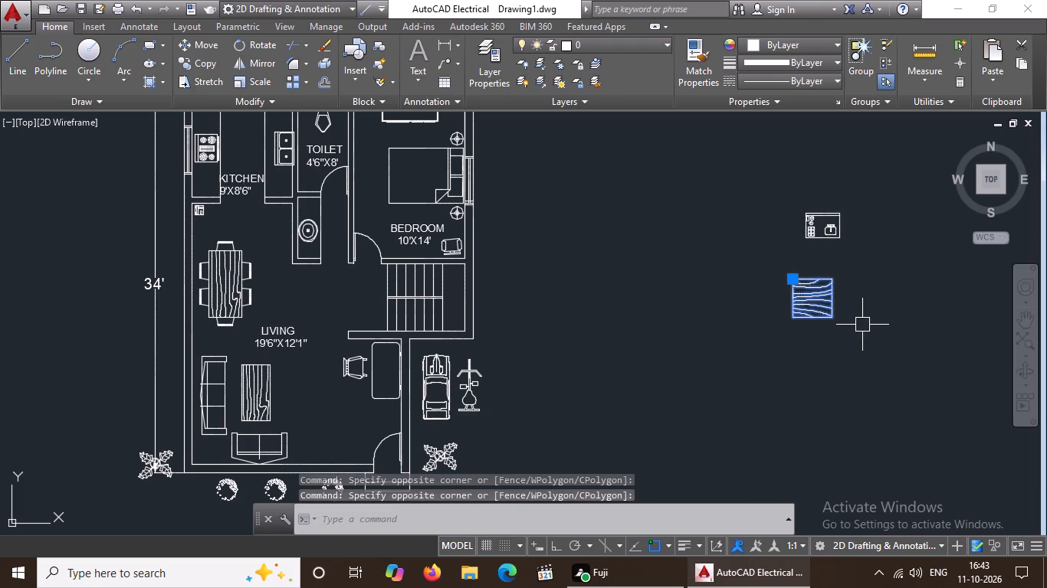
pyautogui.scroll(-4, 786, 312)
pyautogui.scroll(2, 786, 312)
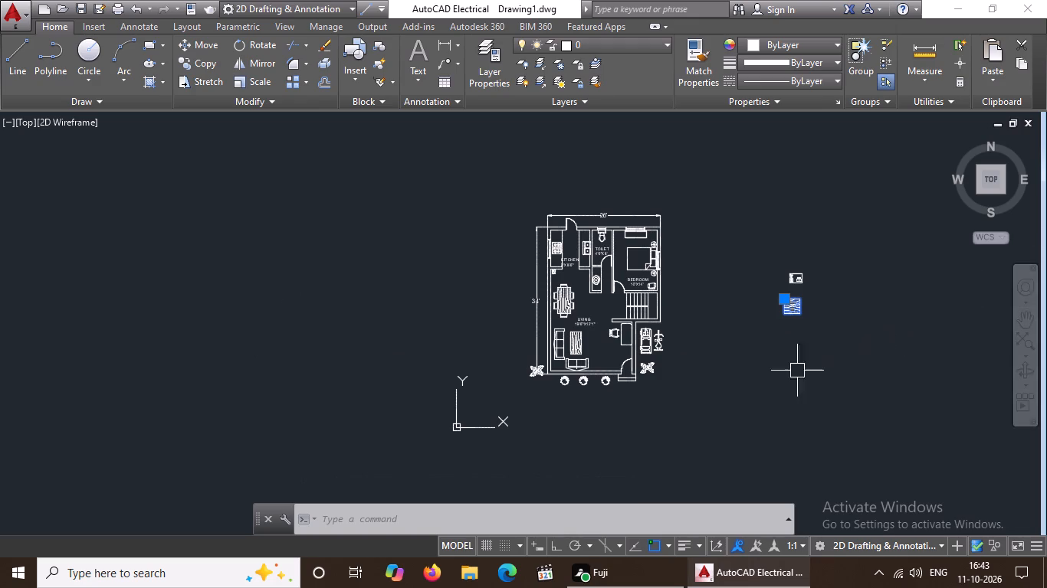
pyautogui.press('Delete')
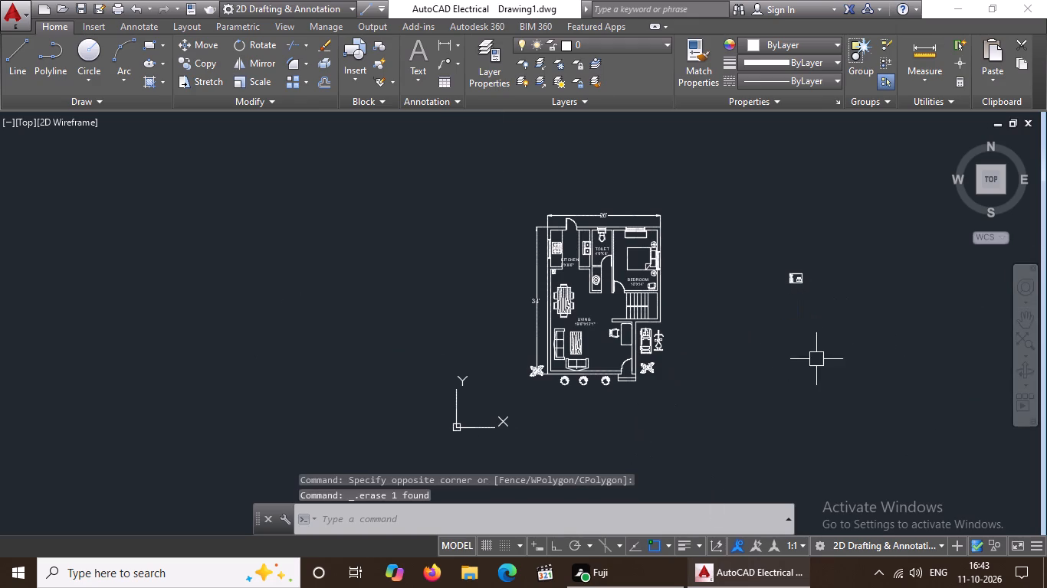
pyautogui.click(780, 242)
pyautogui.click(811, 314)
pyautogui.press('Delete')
# Examine the furnished floor plan overall, including the plant, car and exercise bike outside the entrance.
pyautogui.scroll(2, 654, 374)
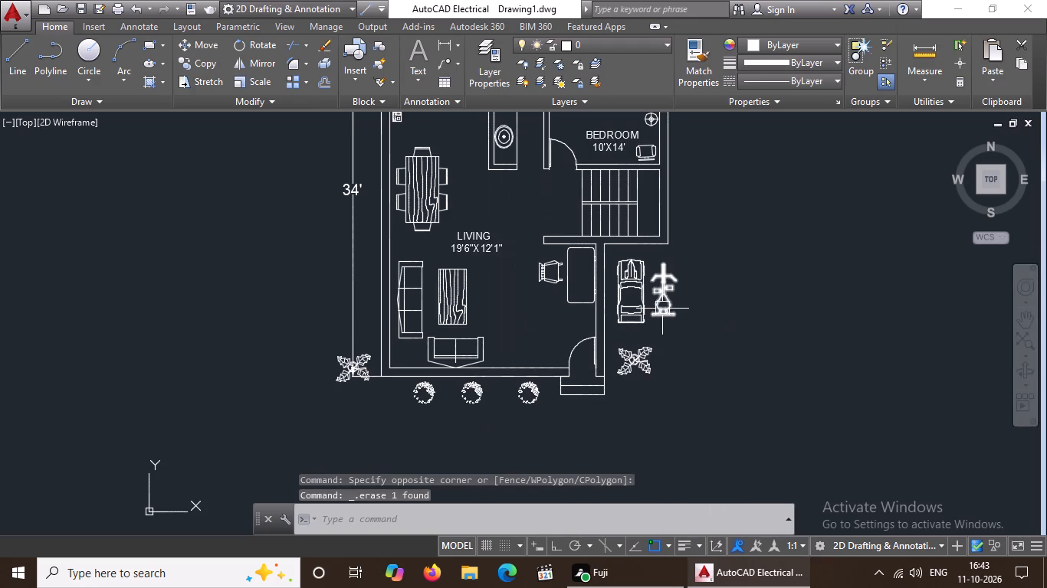
pyautogui.click(647, 370)
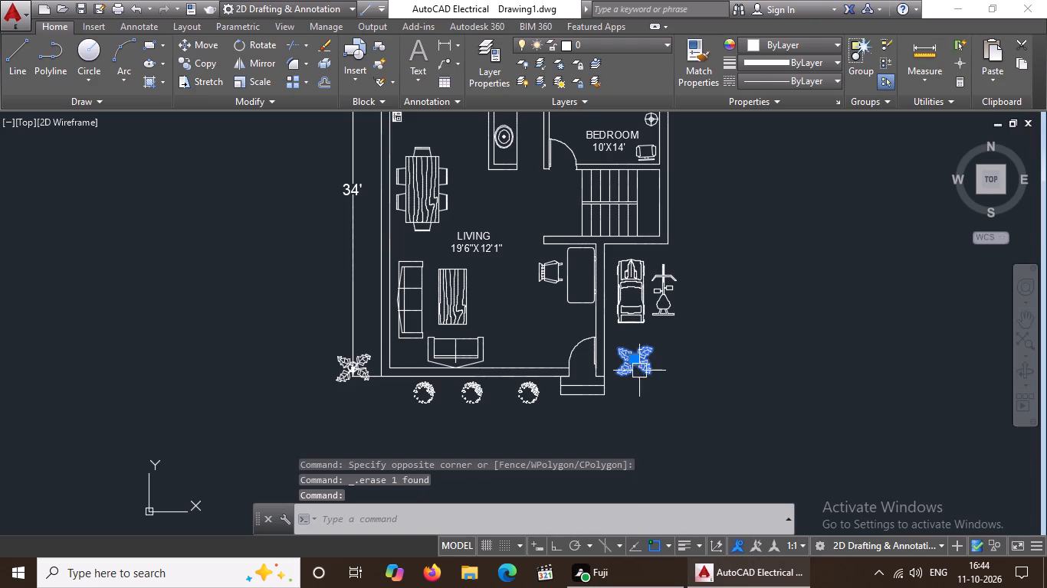
pyautogui.scroll(1, 625, 361)
pyautogui.scroll(-2, 627, 361)
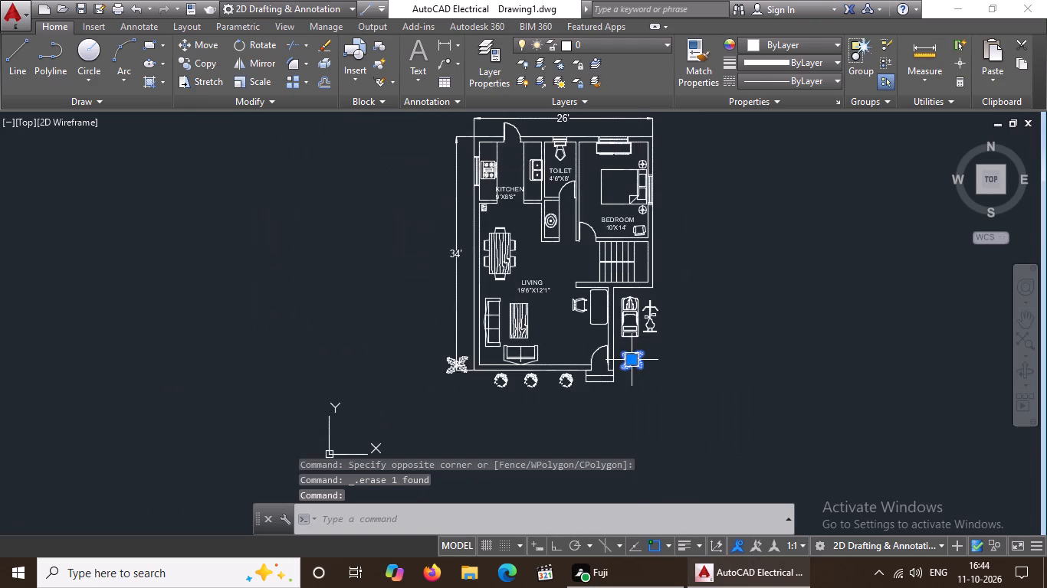
pyautogui.scroll(-2, 630, 363)
pyautogui.press('Escape')
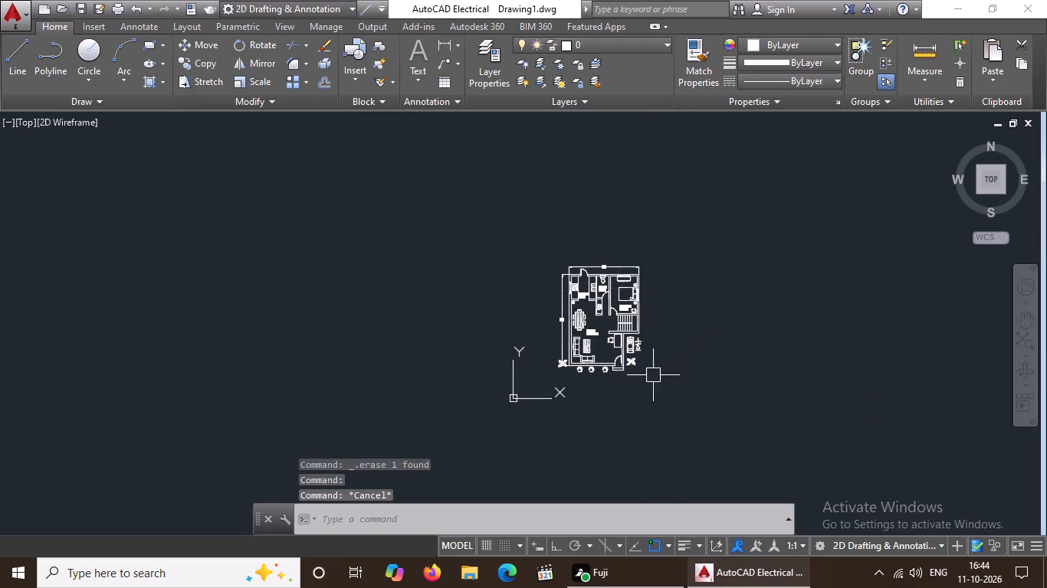
pyautogui.scroll(2, 621, 358)
pyautogui.scroll(-1, 621, 358)
pyautogui.scroll(1, 598, 235)
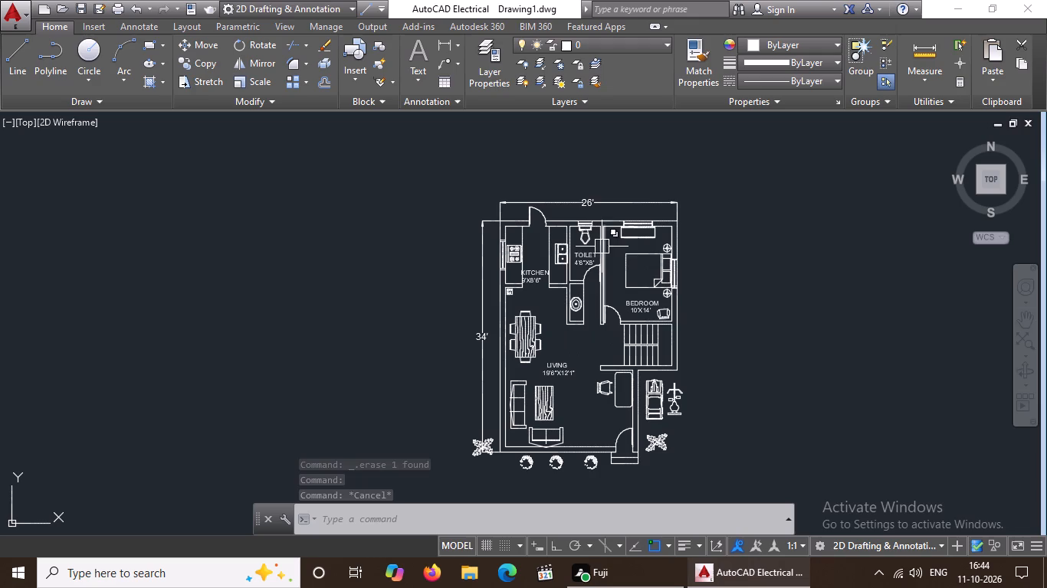
pyautogui.press('Escape')
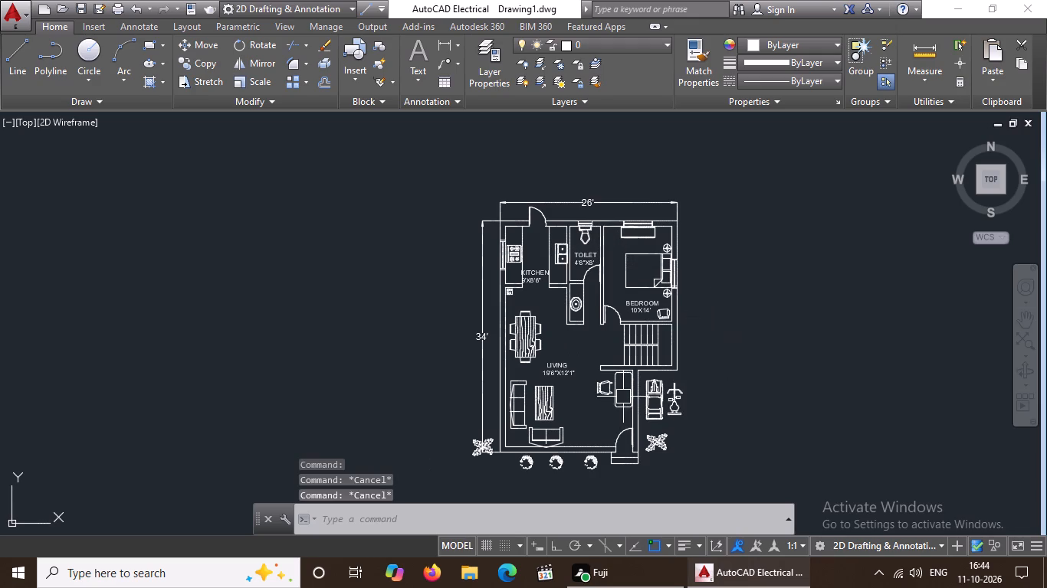
pyautogui.scroll(-1, 625, 394)
pyautogui.scroll(1, 635, 423)
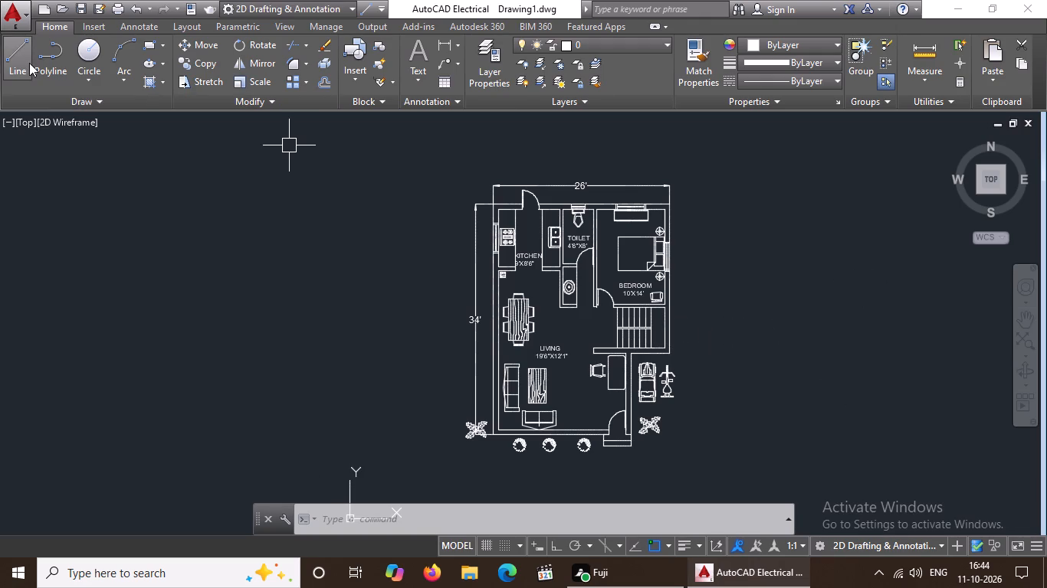
pyautogui.press('Escape')
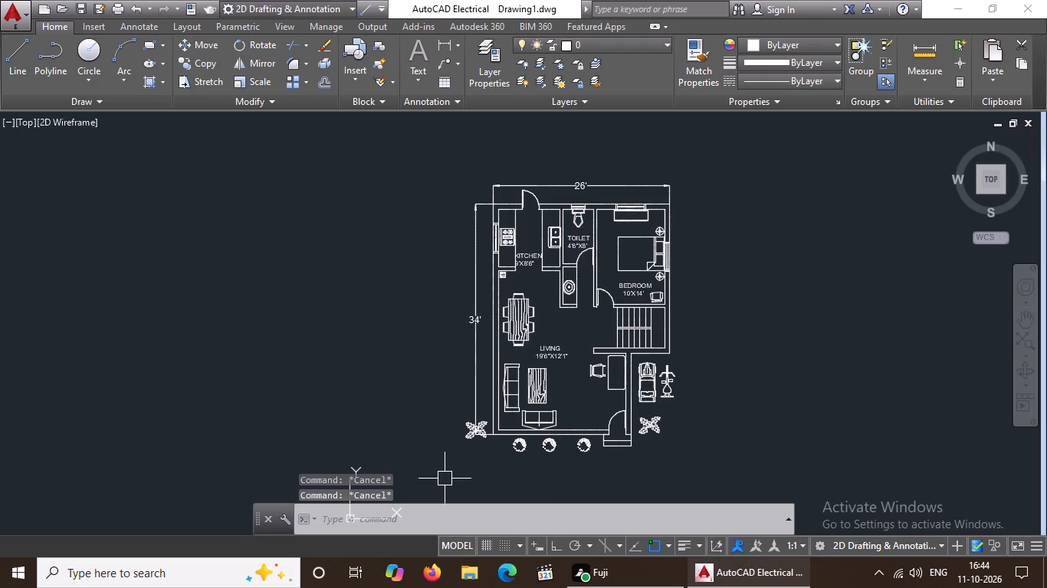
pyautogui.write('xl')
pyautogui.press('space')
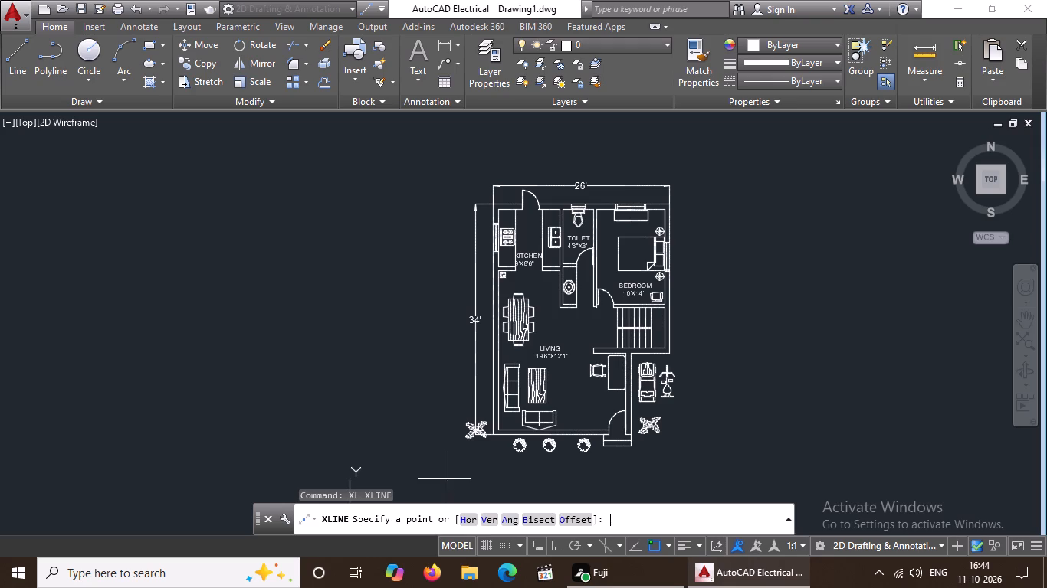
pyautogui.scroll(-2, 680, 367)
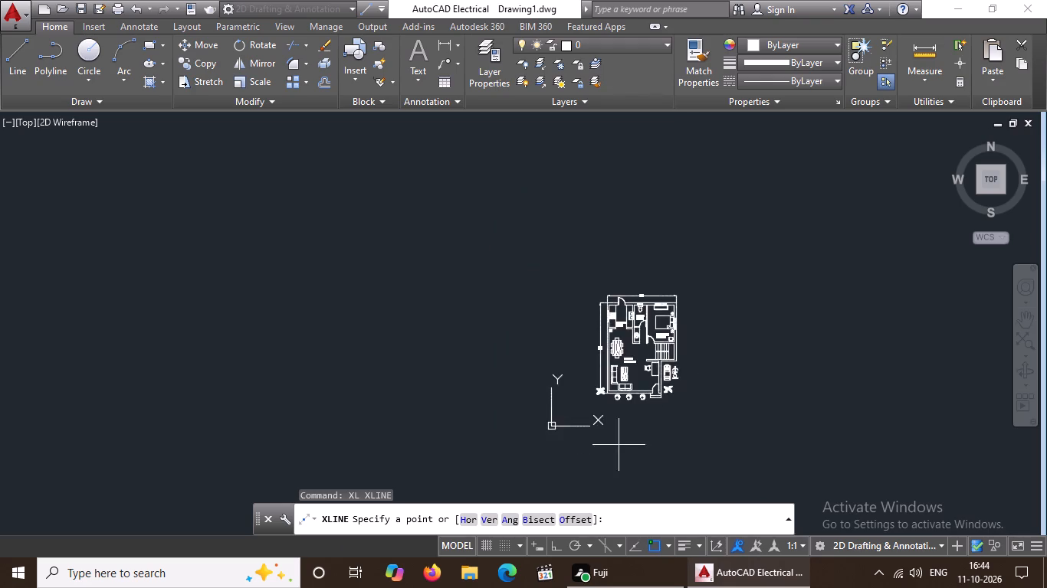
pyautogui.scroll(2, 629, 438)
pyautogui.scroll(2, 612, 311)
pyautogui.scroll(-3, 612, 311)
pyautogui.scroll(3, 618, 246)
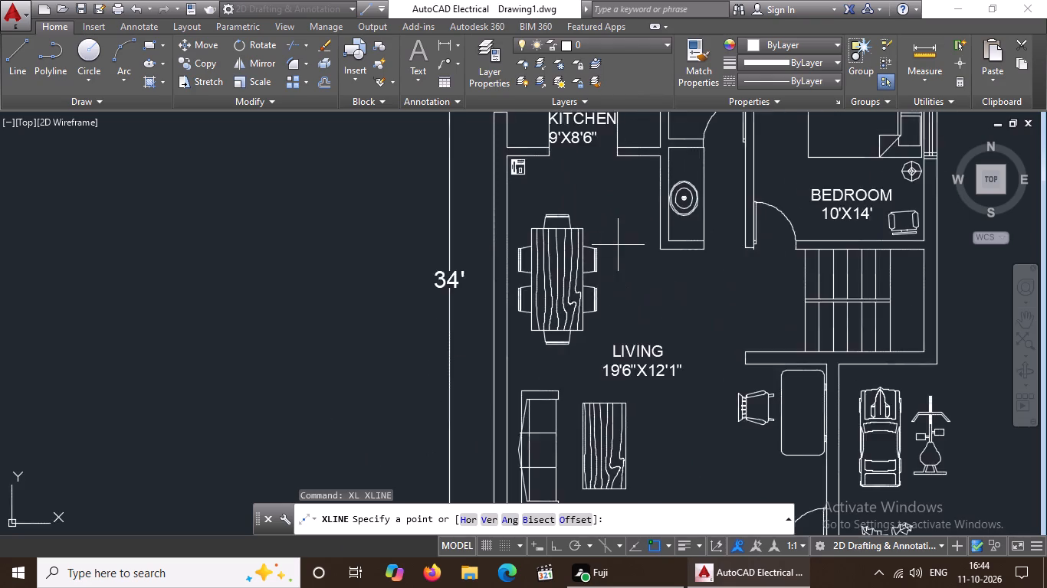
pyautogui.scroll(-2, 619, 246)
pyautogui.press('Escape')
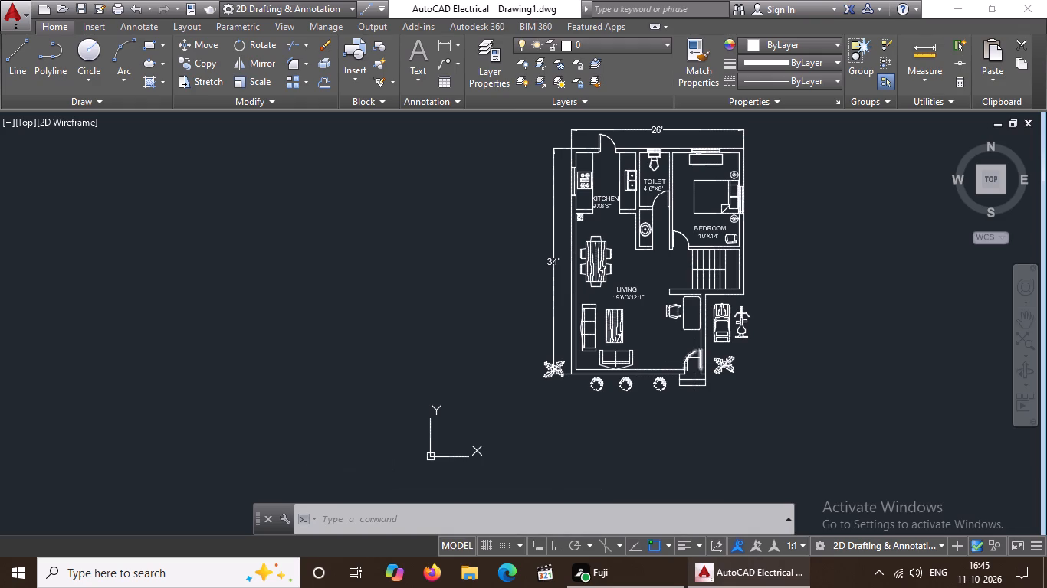
# Draw a horizontal chain of eleven line segments, each 1 unit long, running east below the house with Ortho on.
pyautogui.click(21, 66)
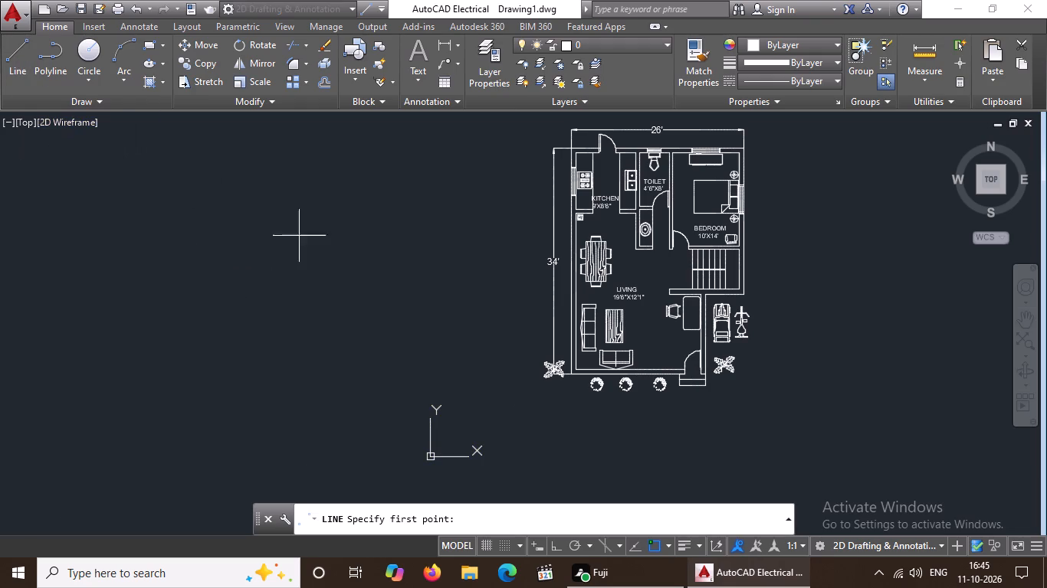
pyautogui.click(553, 433)
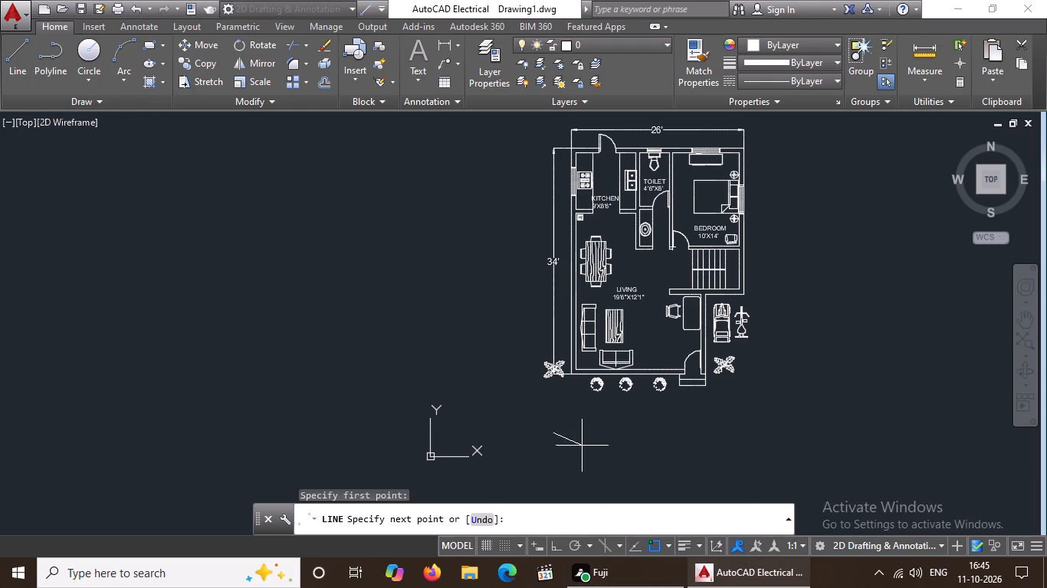
pyautogui.click(554, 547)
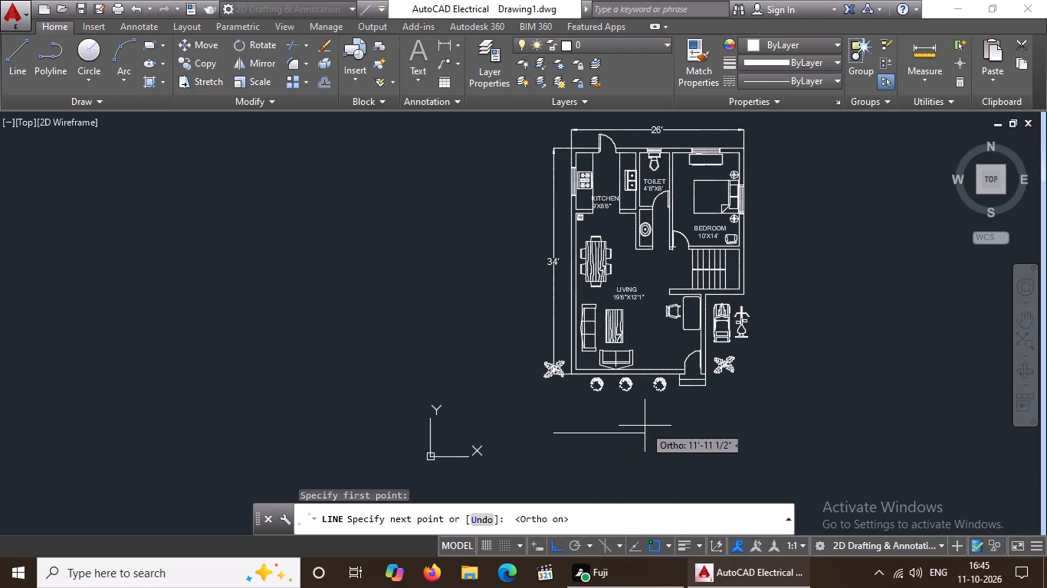
pyautogui.press('1')
pyautogui.press('Return')
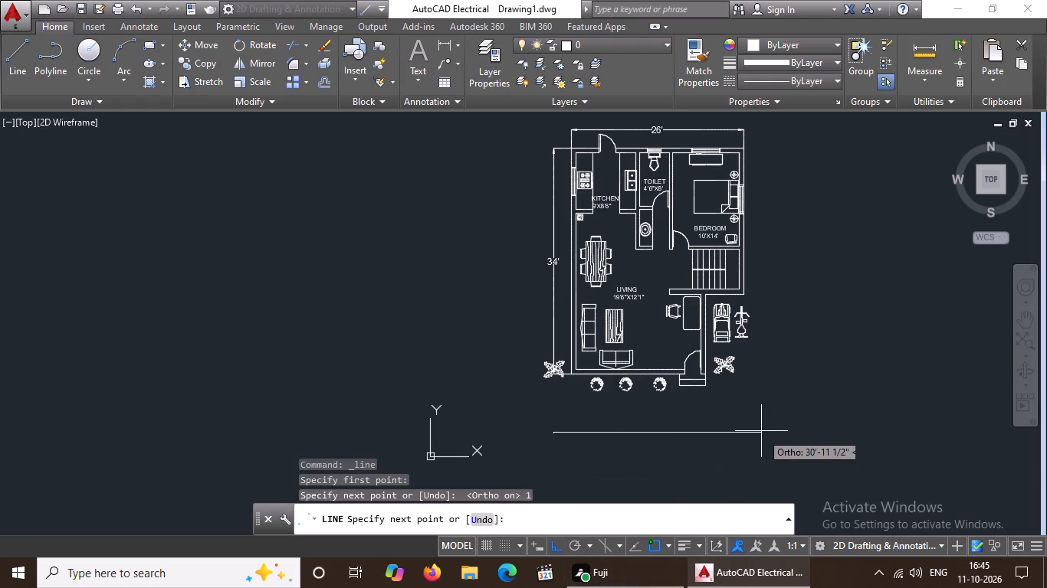
pyautogui.press('1')
pyautogui.press('Return')
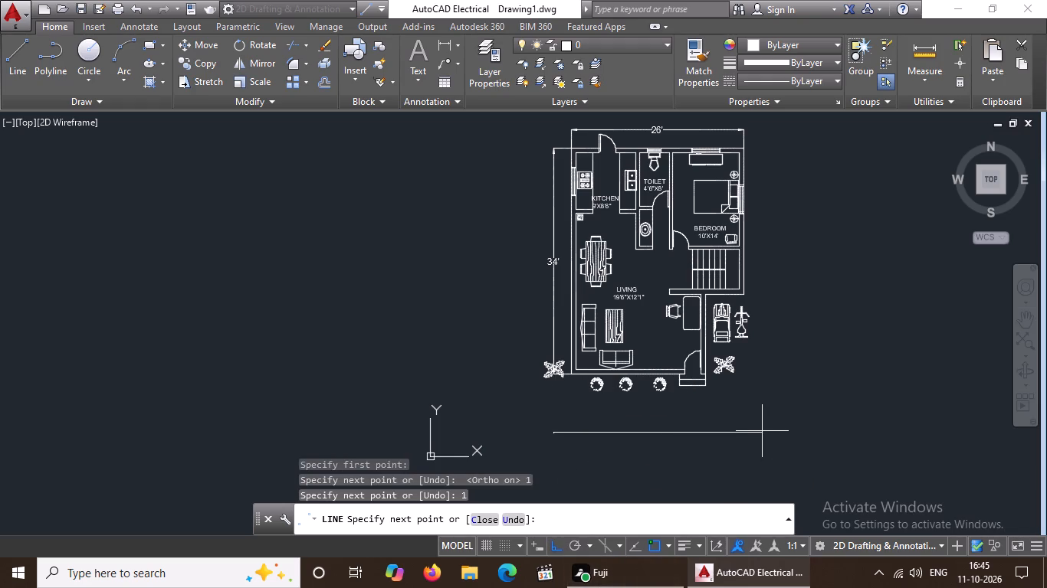
pyautogui.press('1')
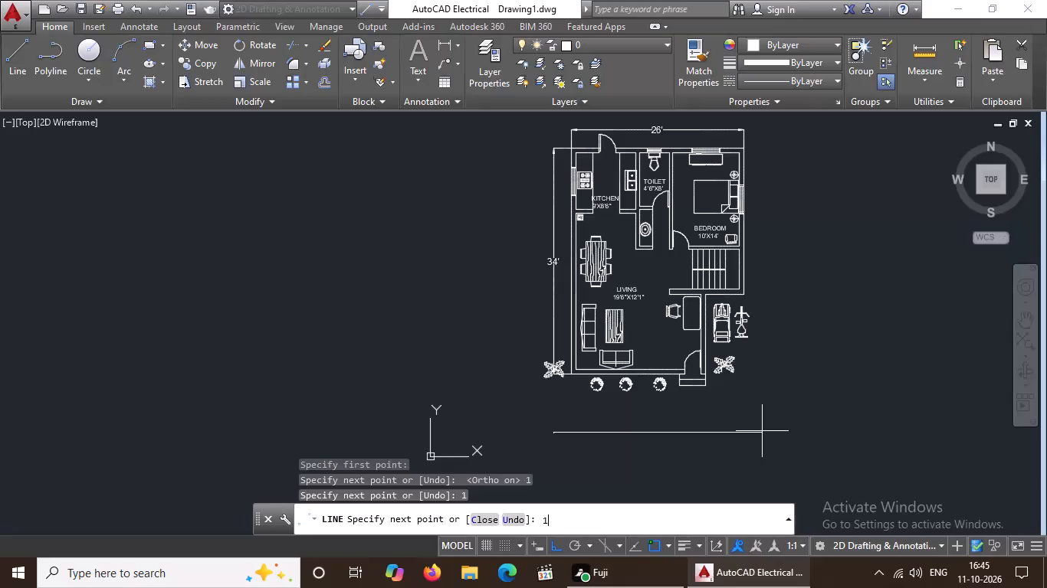
pyautogui.press('Return')
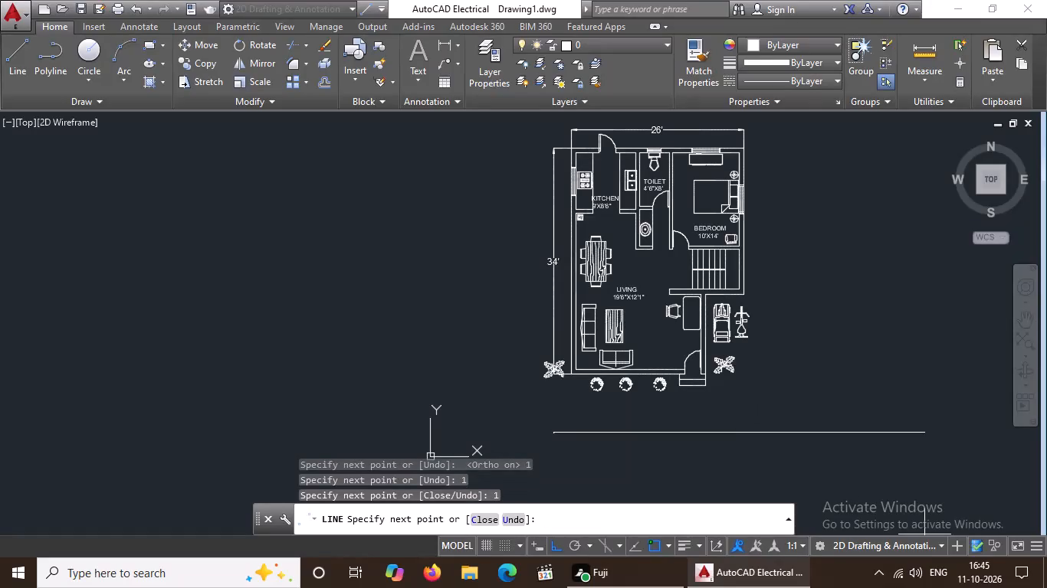
pyautogui.press('1')
pyautogui.press('Return')
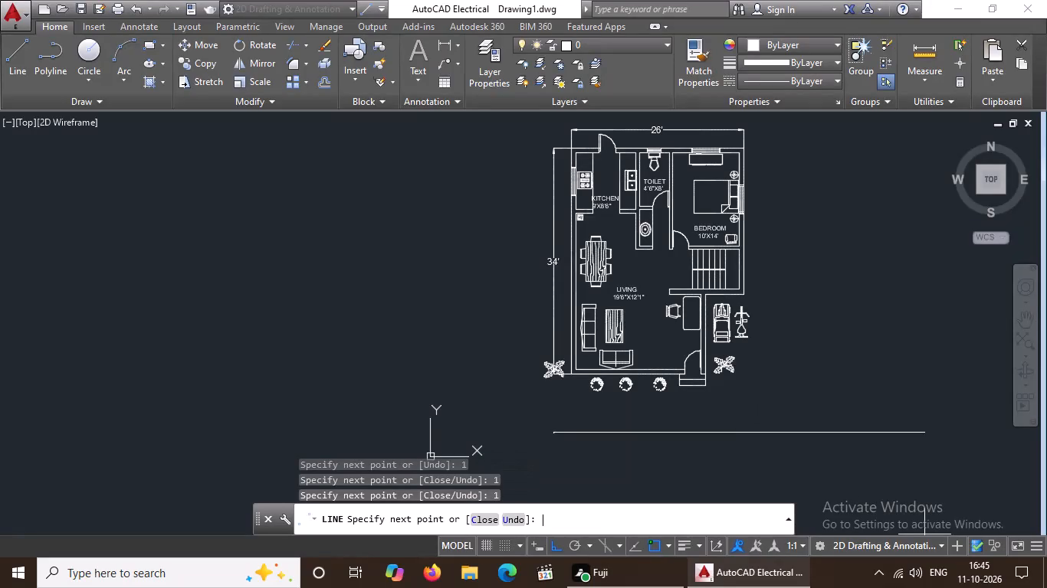
pyautogui.press('1')
pyautogui.press('Return')
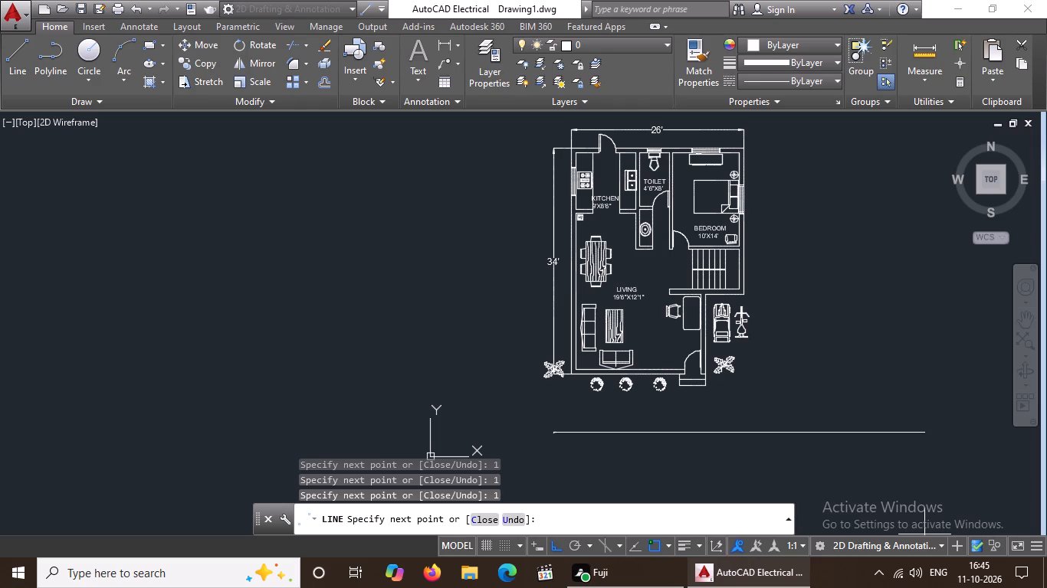
pyautogui.press('1')
pyautogui.press('Return')
pyautogui.press('1')
pyautogui.press('Return')
pyautogui.press('1')
pyautogui.press('Return')
pyautogui.press('1')
pyautogui.press('Return')
pyautogui.press('1')
pyautogui.press('Return')
pyautogui.press('1')
pyautogui.press('Return')
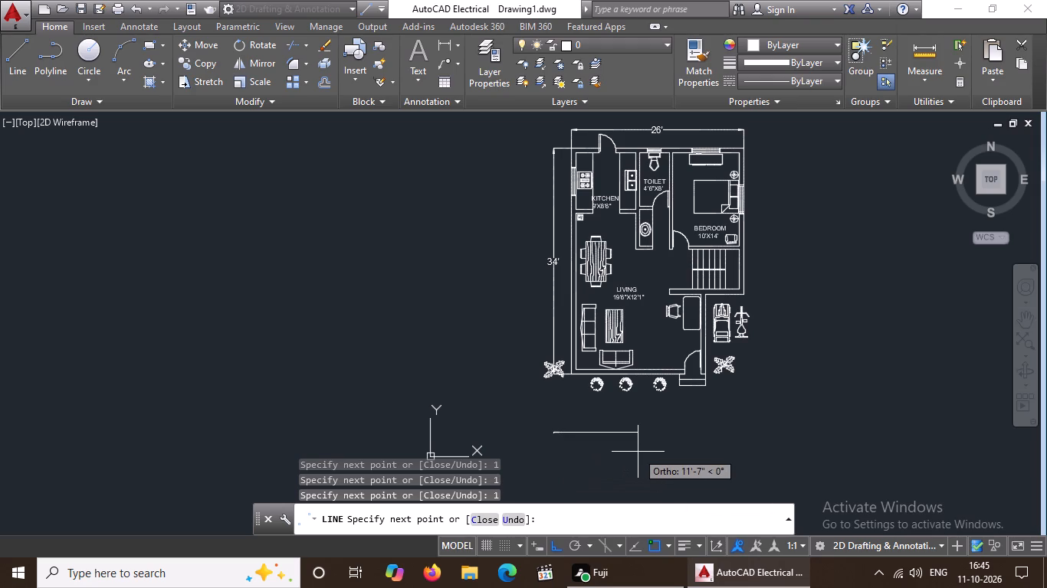
# Continue the line chain east below the house with segments of 22, 2 and 23 units, followed by four 2-unit segments.
pyautogui.press('2')
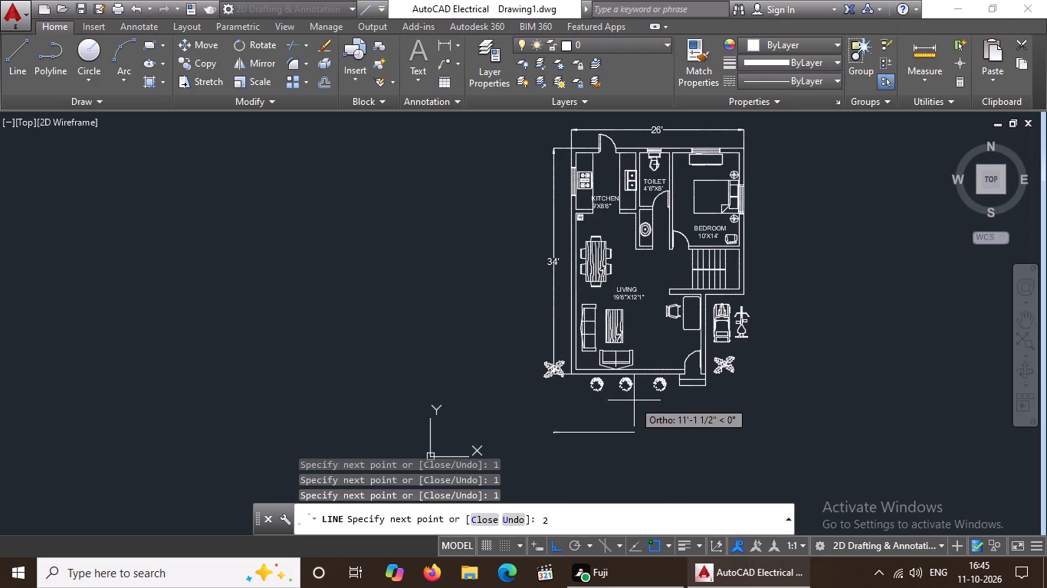
pyautogui.press('2')
pyautogui.press('Return')
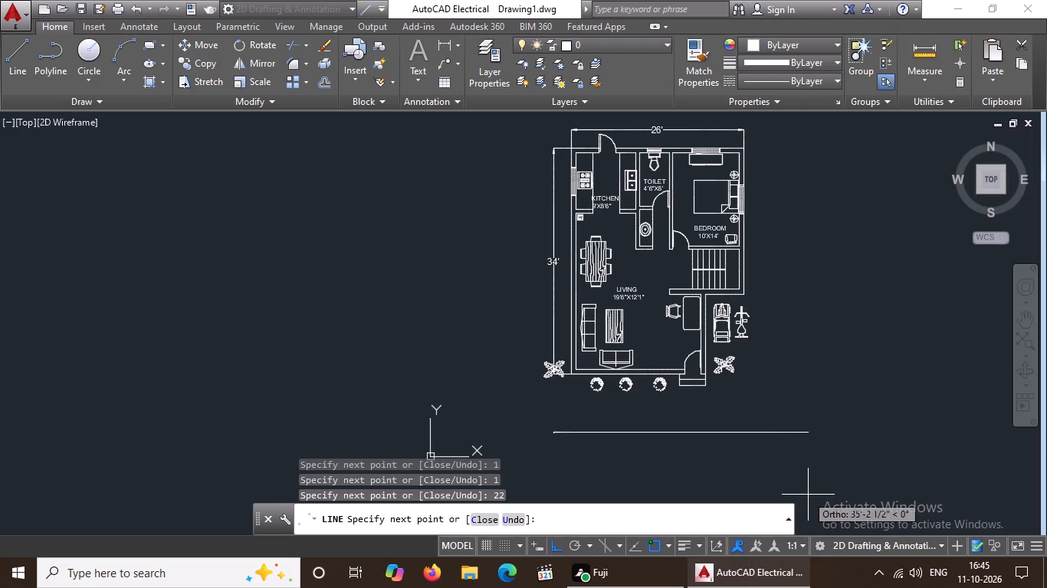
pyautogui.press('2')
pyautogui.press('Return')
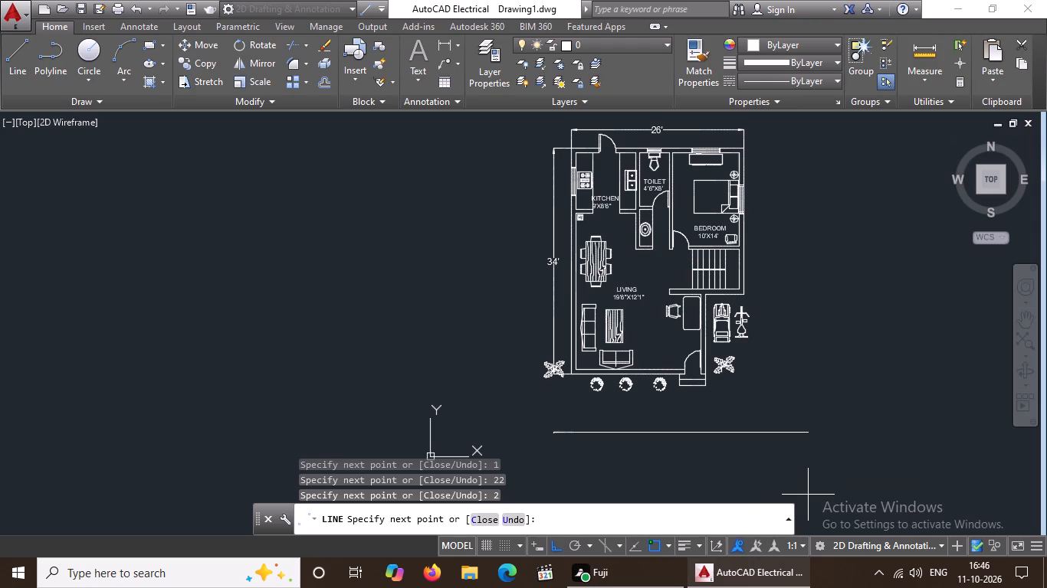
pyautogui.press('2')
pyautogui.press('Return')
pyautogui.press('3')
pyautogui.press('2')
pyautogui.press('Return')
pyautogui.press('2')
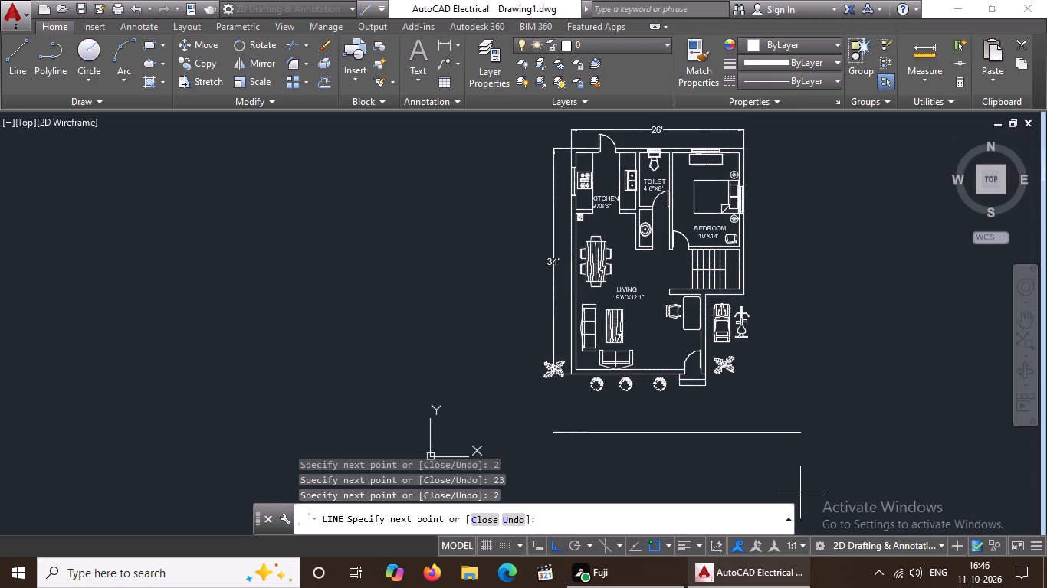
pyautogui.press('Return')
pyautogui.press('2')
pyautogui.press('Return')
pyautogui.press('2')
pyautogui.press('Return')
# Extend the chain below the house east with a 32-unit segment followed by five 2-unit segments.
pyautogui.write('32')
pyautogui.press('BackSpace')
pyautogui.press('2')
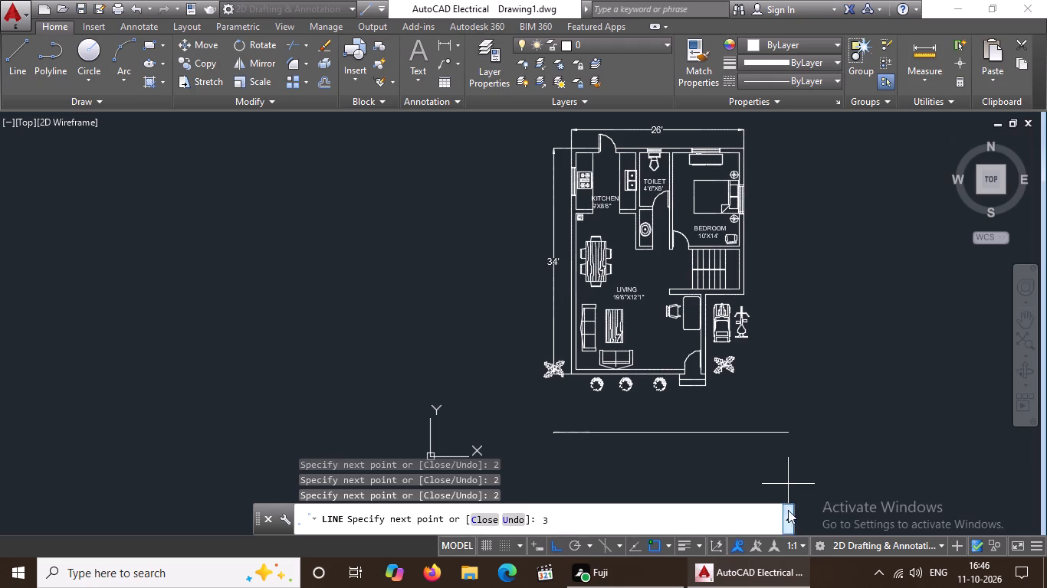
pyautogui.press('Return')
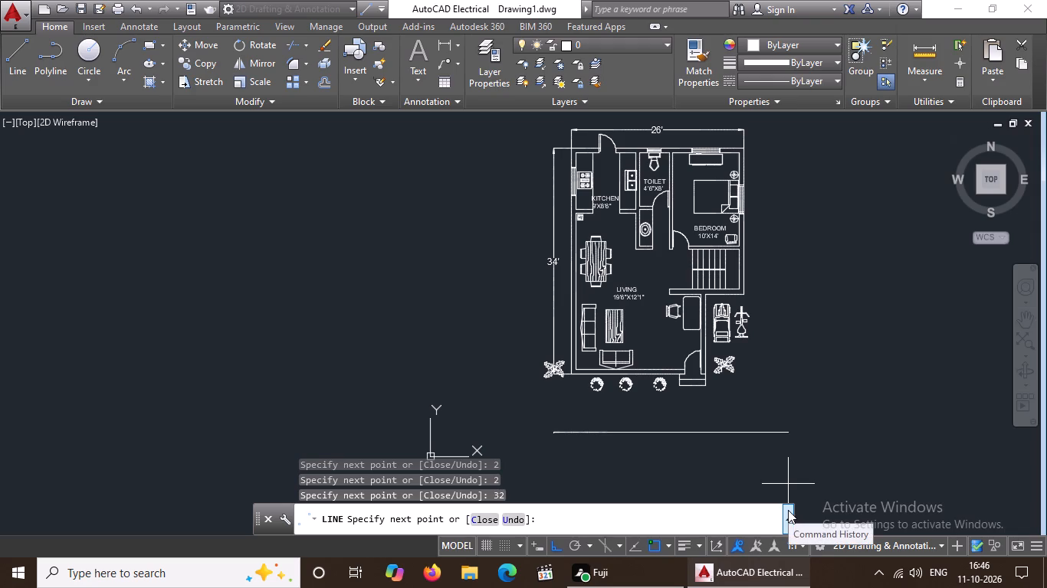
pyautogui.press('2')
pyautogui.press('Return')
pyautogui.press('2')
pyautogui.press('Return')
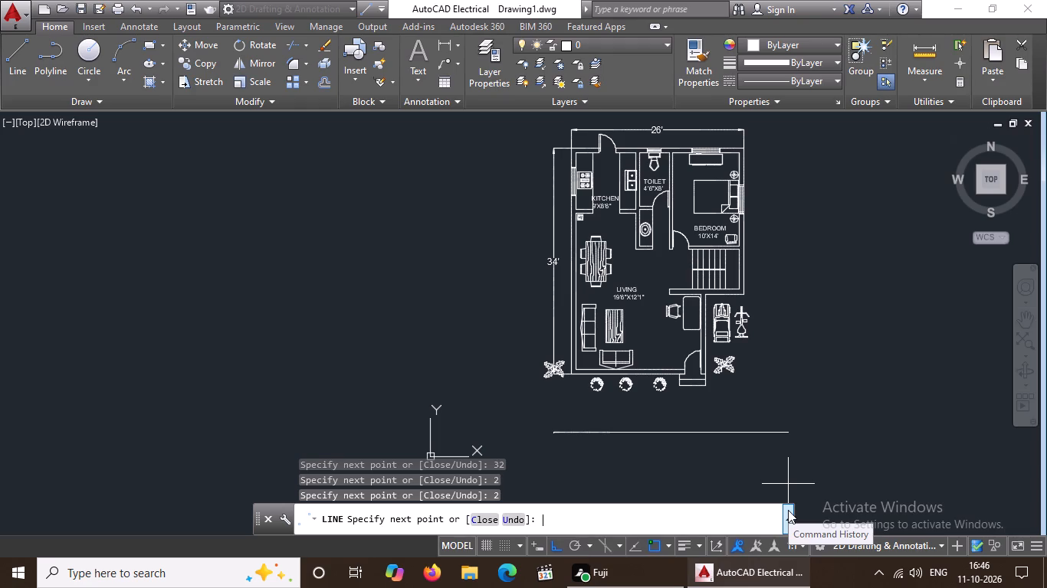
pyautogui.press('2')
pyautogui.press('Return')
pyautogui.press('2')
pyautogui.press('Return')
pyautogui.press('2')
pyautogui.press('Return')
# Add seven more 2-unit segments eastward to the chain below the house and end the line.
pyautogui.press('2')
pyautogui.press('Return')
pyautogui.press('2')
pyautogui.press('Return')
pyautogui.press('2')
pyautogui.press('Return')
pyautogui.press('2')
pyautogui.press('Return')
pyautogui.press('2')
pyautogui.press('Return')
pyautogui.press('2')
pyautogui.press('Return')
pyautogui.press('2')
pyautogui.press('Return')
pyautogui.press('Return')
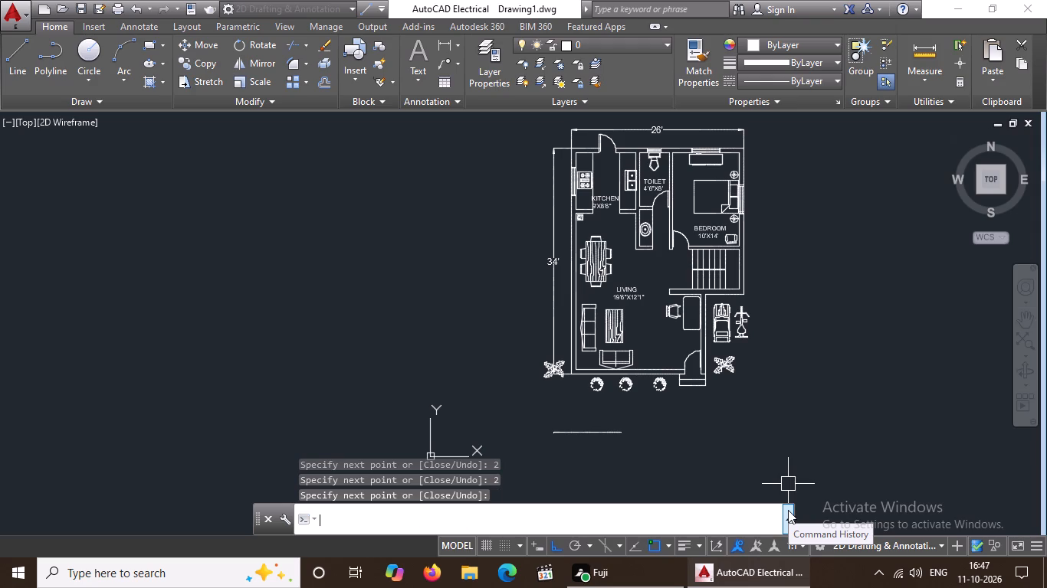
pyautogui.press('2')
pyautogui.press('Return')
pyautogui.press('2')
pyautogui.press('Return')
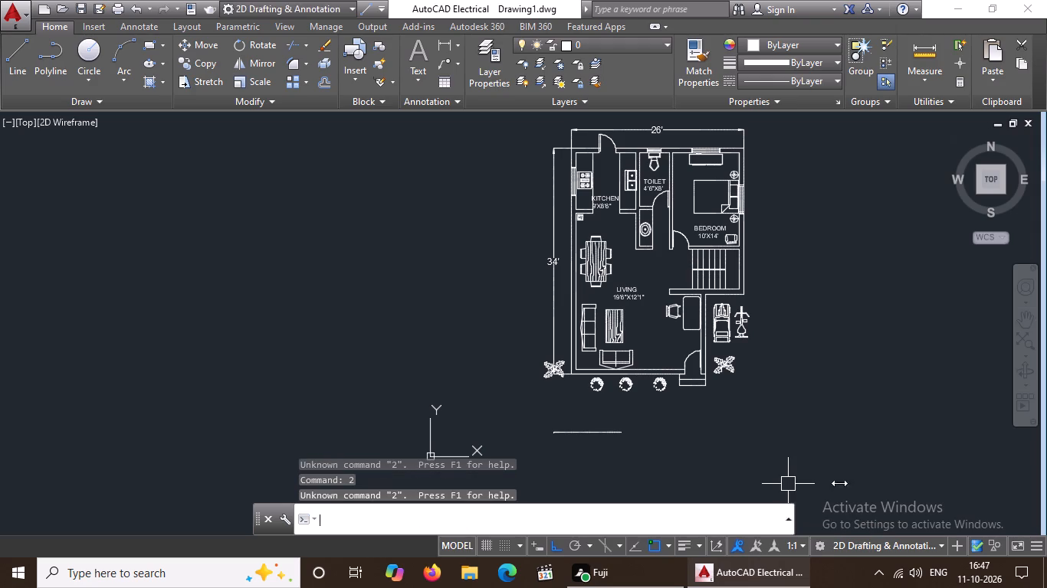
# Start a new line at the east end of the chain below the house and draw three 1-unit segments eastward.
pyautogui.scroll(1, 608, 460)
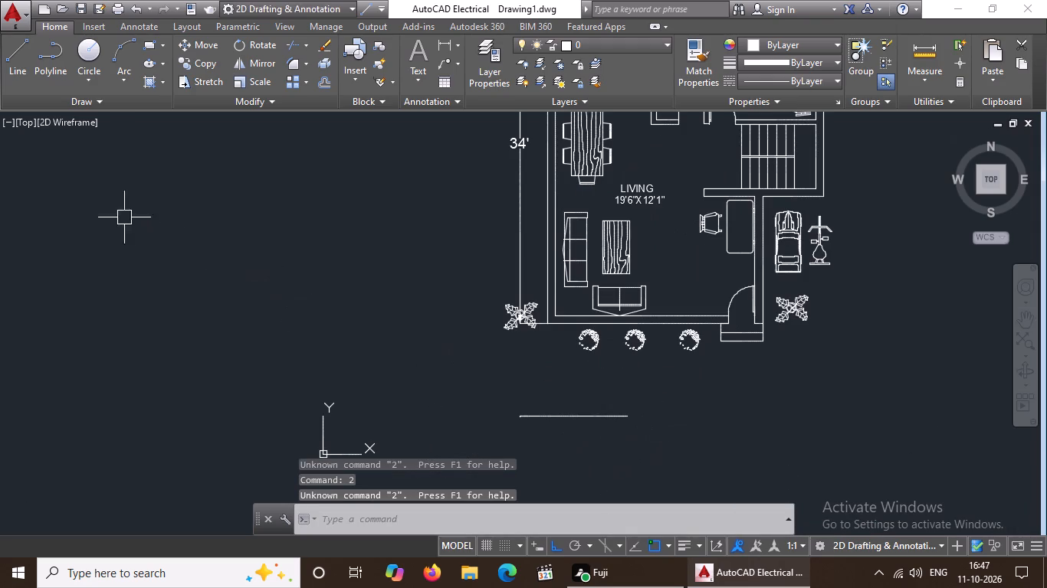
pyautogui.click(5, 78)
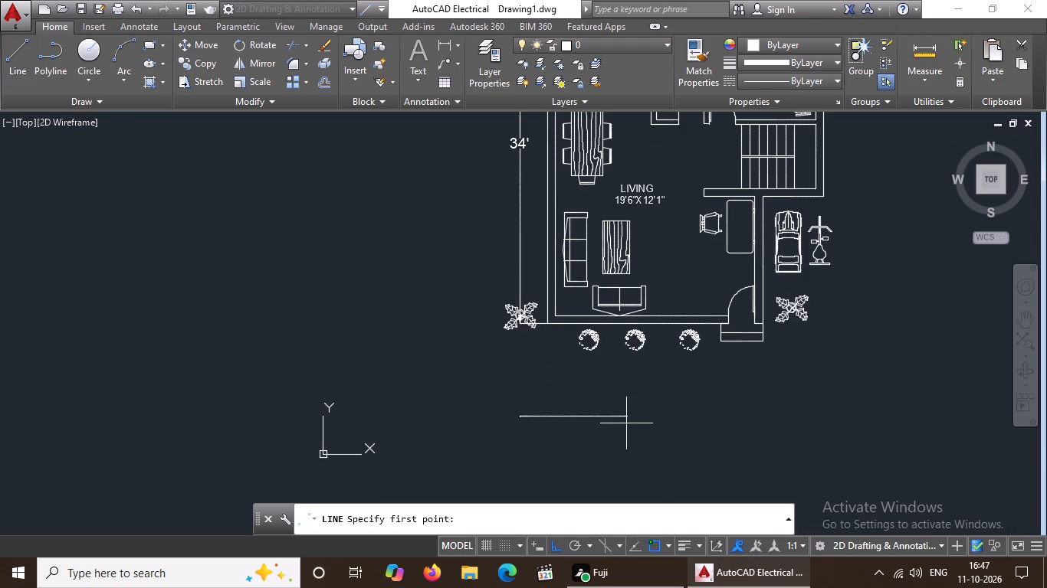
pyautogui.moveTo(626, 416); pyautogui.dragTo(633, 416)
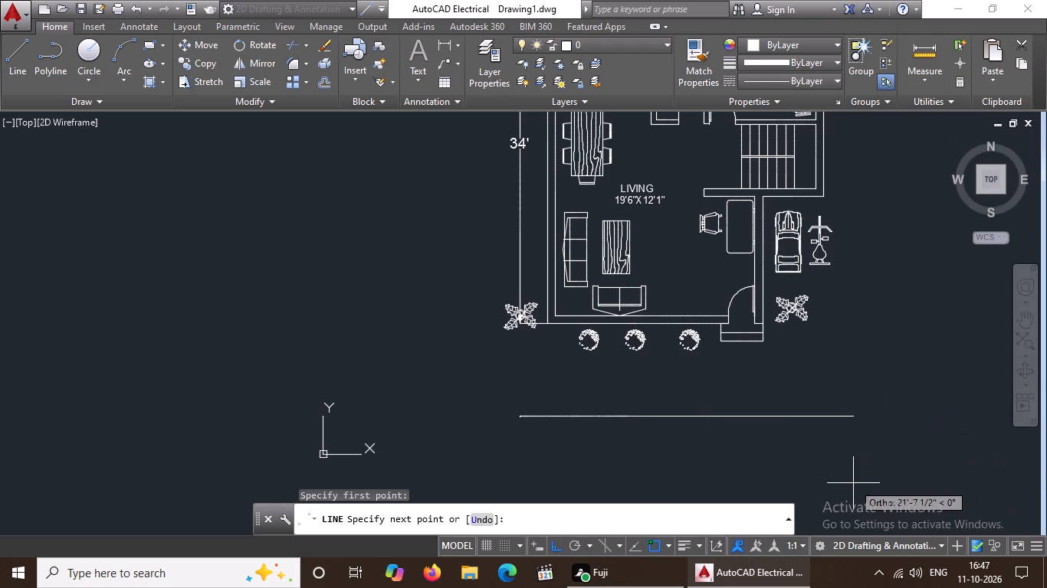
pyautogui.press('1')
pyautogui.press('Return')
pyautogui.press('1')
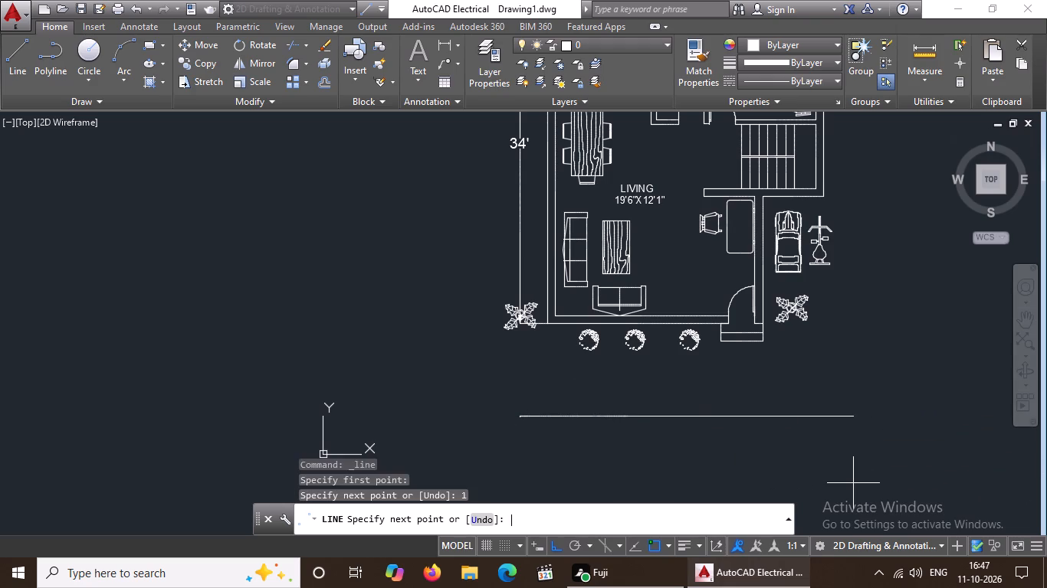
pyautogui.press('Return')
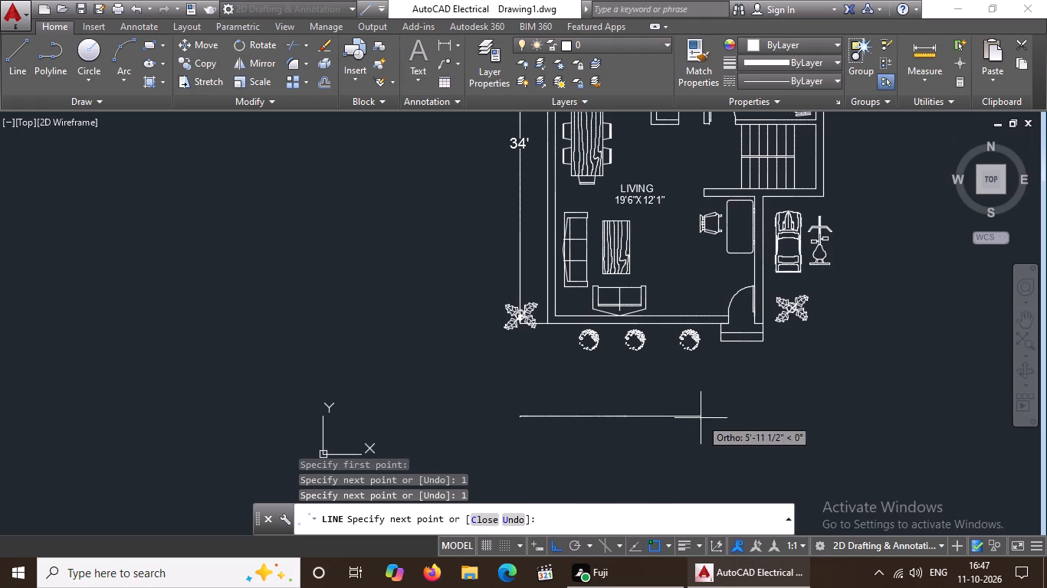
pyautogui.press('1')
pyautogui.press('Return')
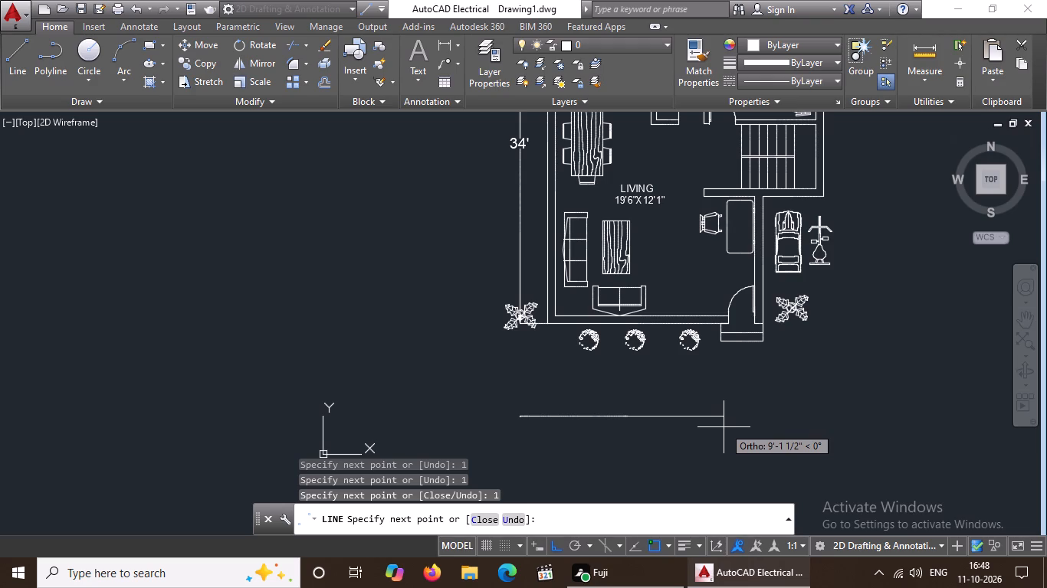
# Continue the new line eastward with four 2-unit segments and end it.
pyautogui.press('2')
pyautogui.press('Return')
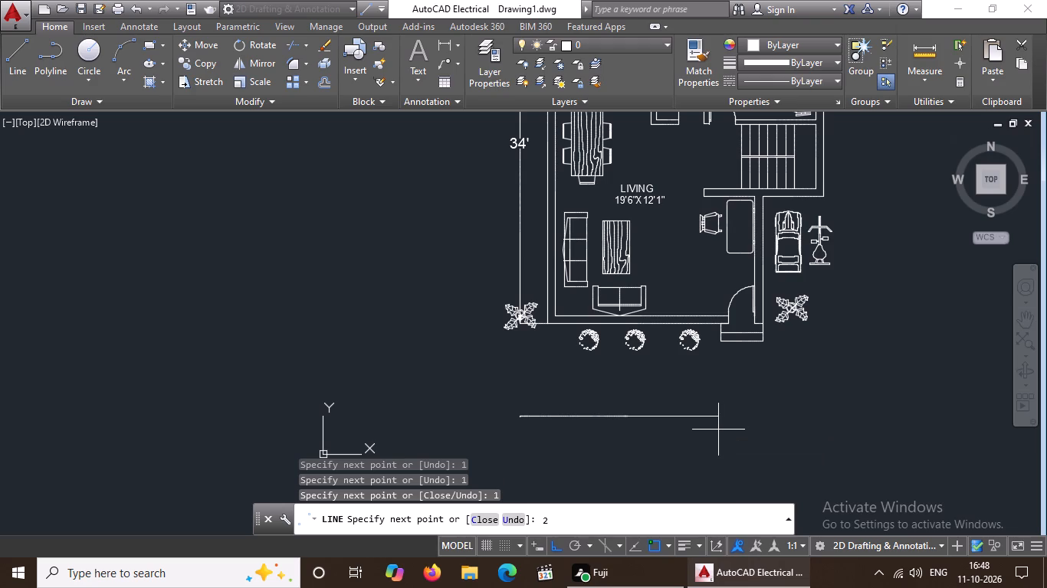
pyautogui.press('2')
pyautogui.press('Return')
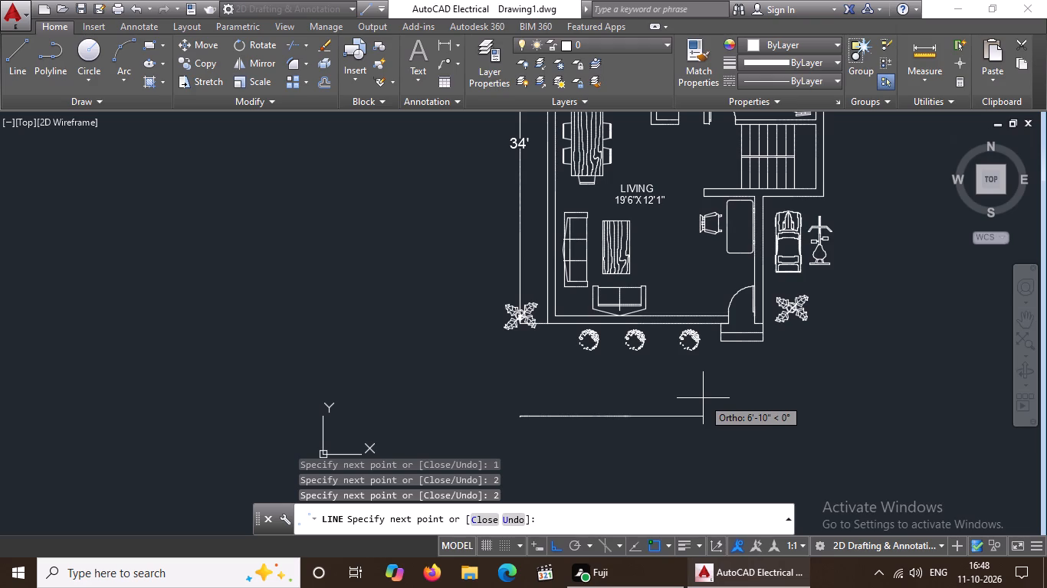
pyautogui.press('2')
pyautogui.press('Return')
pyautogui.press('2')
pyautogui.press('Return')
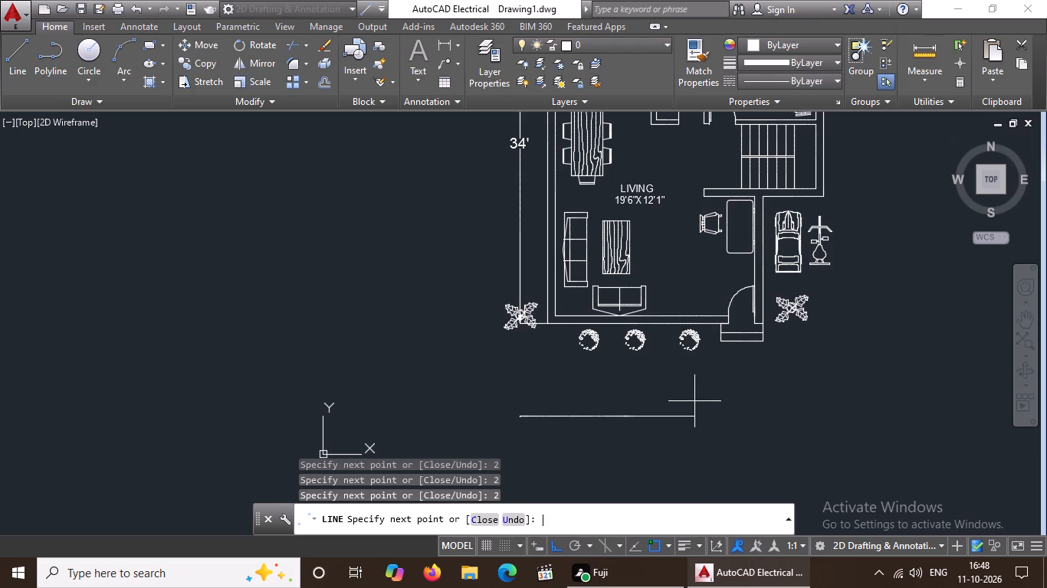
pyautogui.press('Escape')
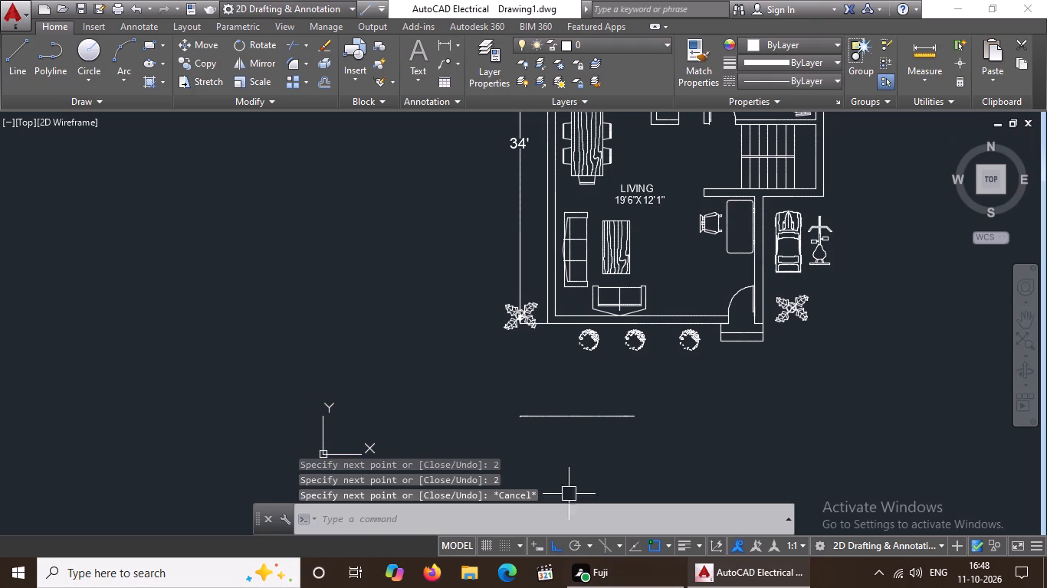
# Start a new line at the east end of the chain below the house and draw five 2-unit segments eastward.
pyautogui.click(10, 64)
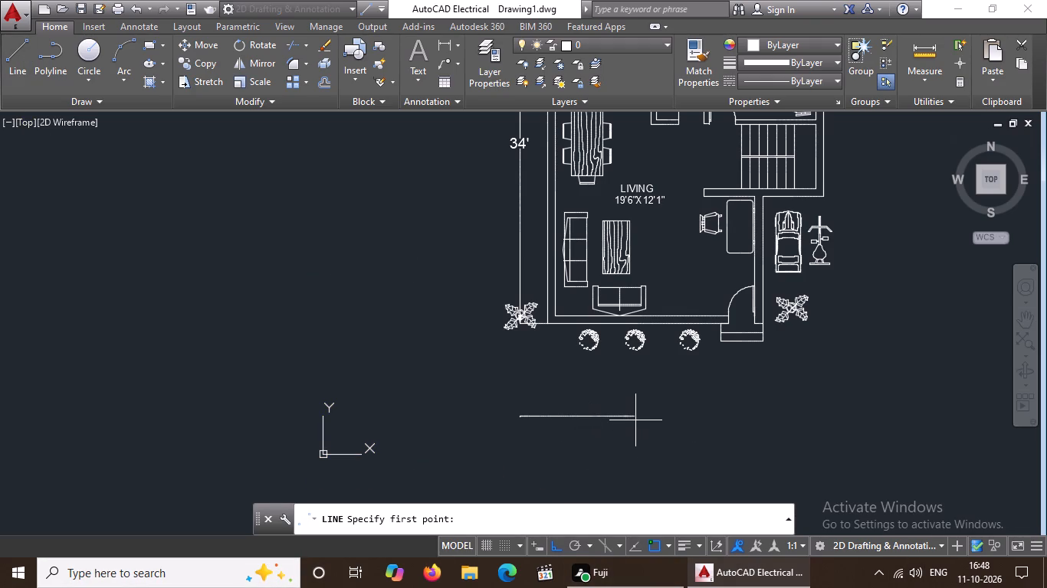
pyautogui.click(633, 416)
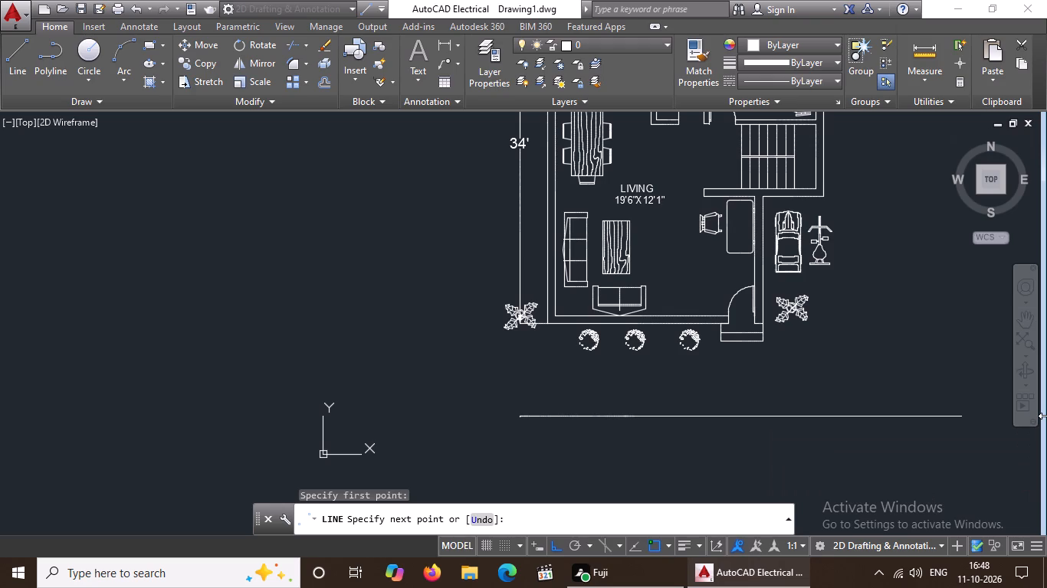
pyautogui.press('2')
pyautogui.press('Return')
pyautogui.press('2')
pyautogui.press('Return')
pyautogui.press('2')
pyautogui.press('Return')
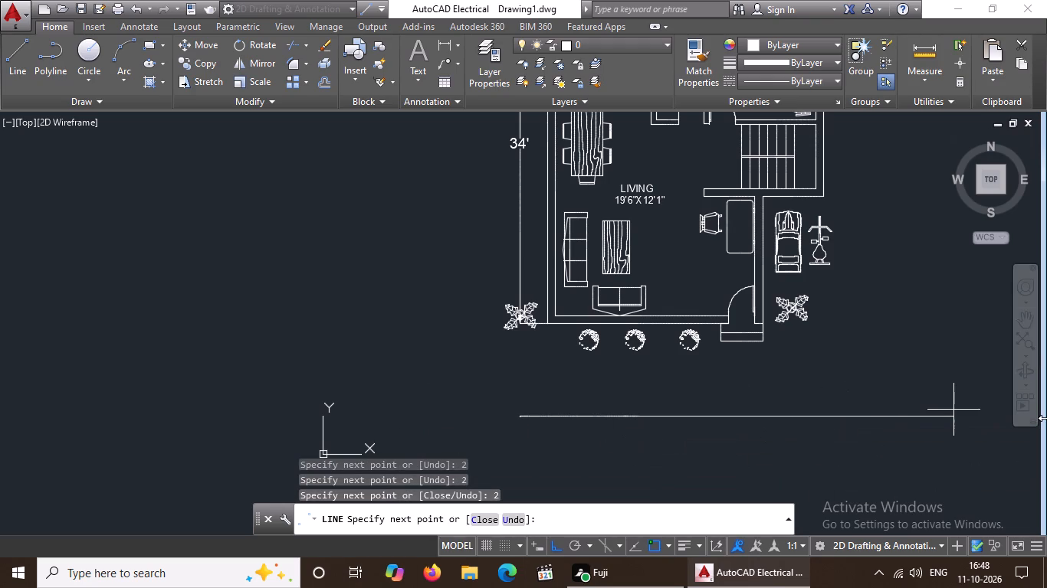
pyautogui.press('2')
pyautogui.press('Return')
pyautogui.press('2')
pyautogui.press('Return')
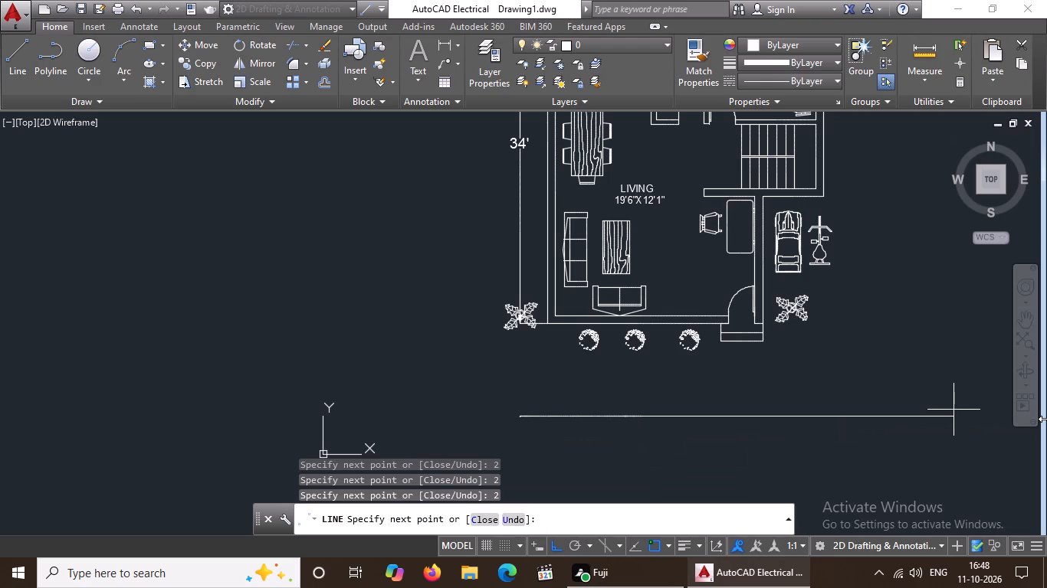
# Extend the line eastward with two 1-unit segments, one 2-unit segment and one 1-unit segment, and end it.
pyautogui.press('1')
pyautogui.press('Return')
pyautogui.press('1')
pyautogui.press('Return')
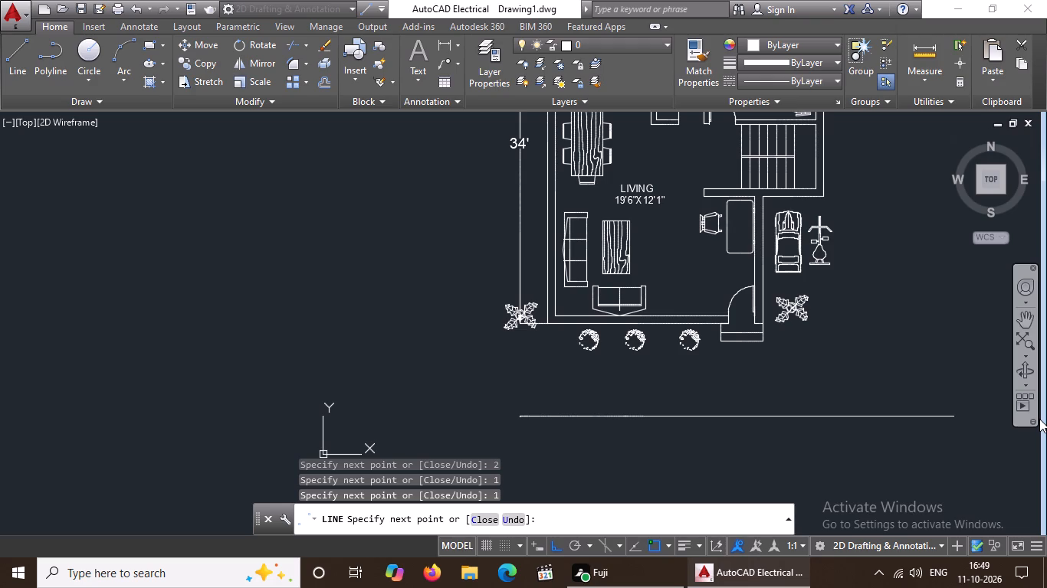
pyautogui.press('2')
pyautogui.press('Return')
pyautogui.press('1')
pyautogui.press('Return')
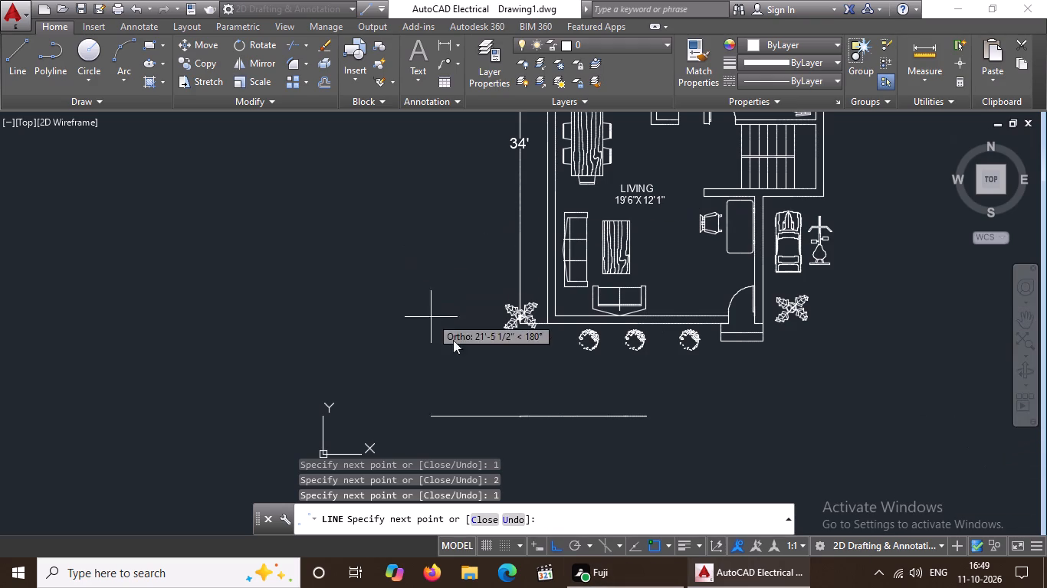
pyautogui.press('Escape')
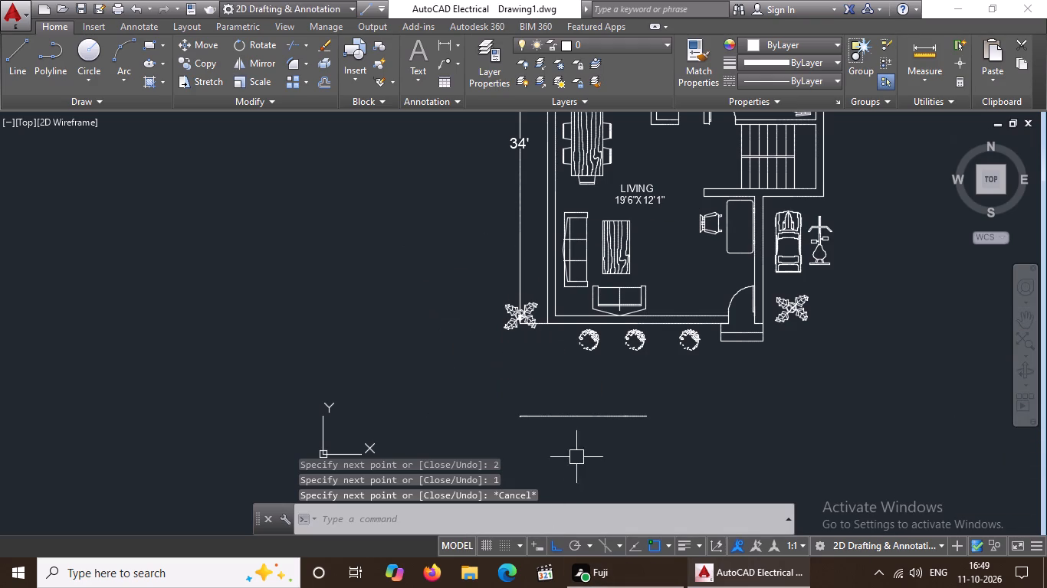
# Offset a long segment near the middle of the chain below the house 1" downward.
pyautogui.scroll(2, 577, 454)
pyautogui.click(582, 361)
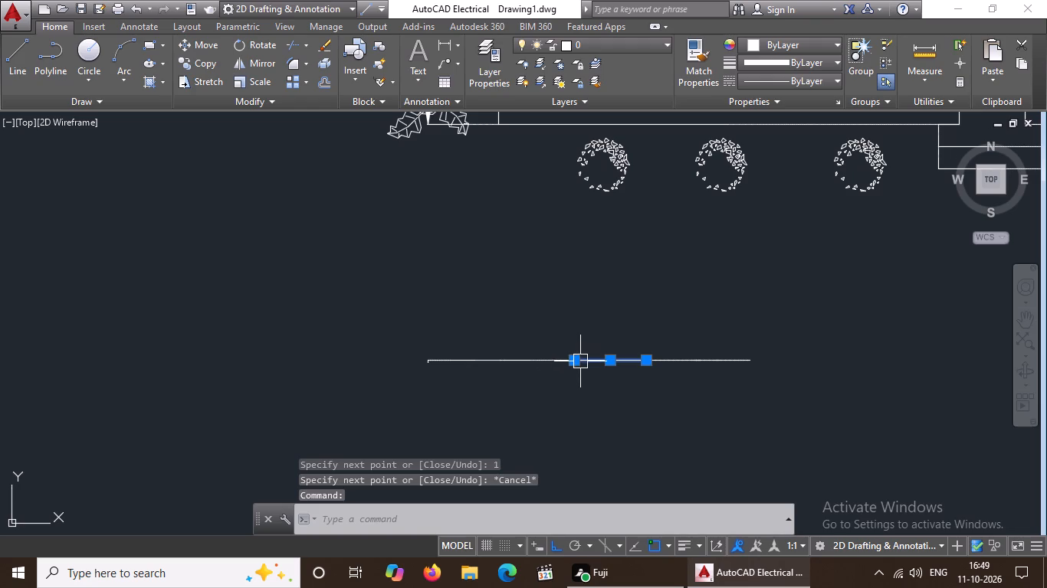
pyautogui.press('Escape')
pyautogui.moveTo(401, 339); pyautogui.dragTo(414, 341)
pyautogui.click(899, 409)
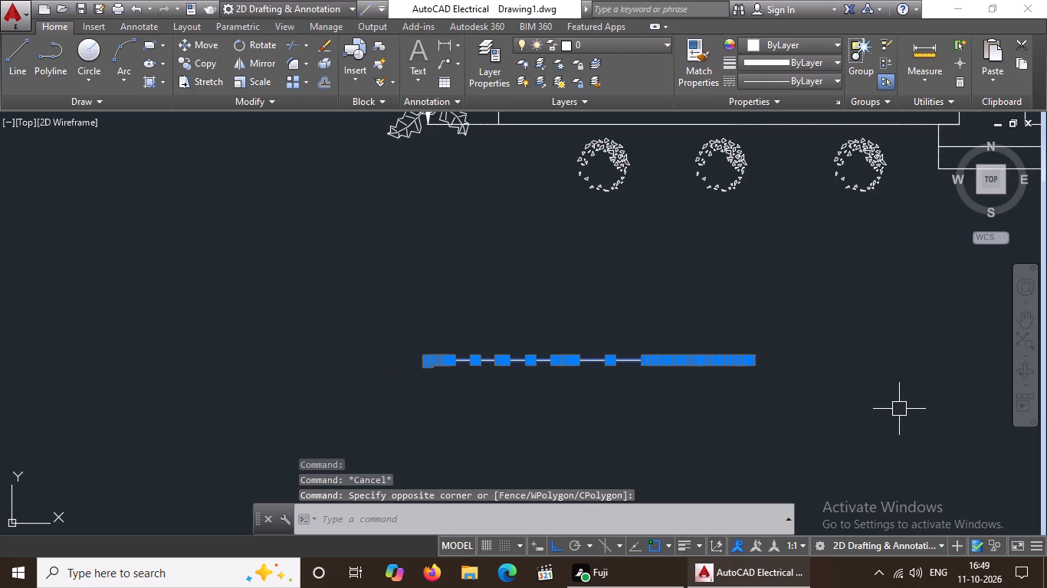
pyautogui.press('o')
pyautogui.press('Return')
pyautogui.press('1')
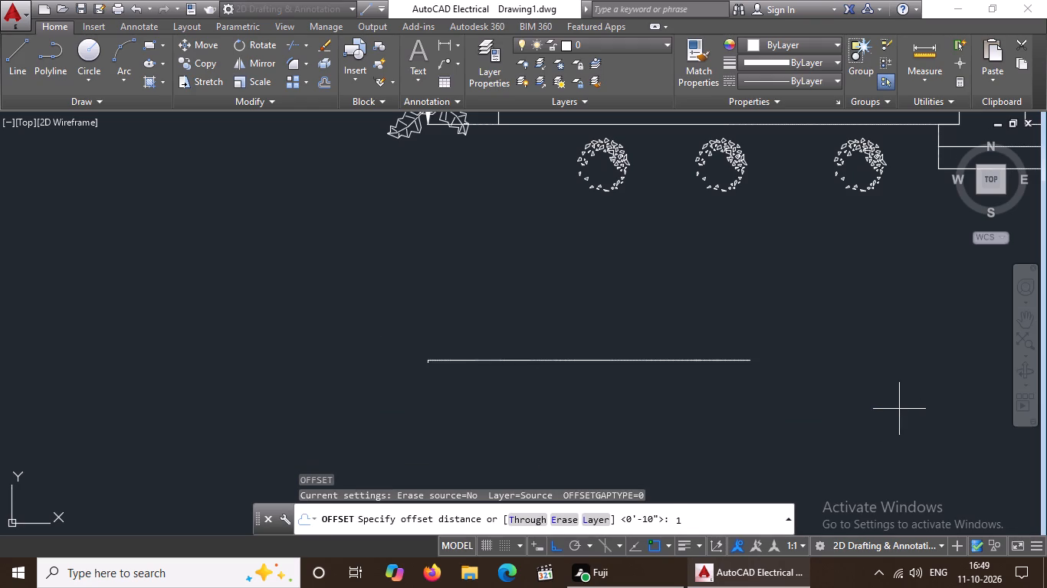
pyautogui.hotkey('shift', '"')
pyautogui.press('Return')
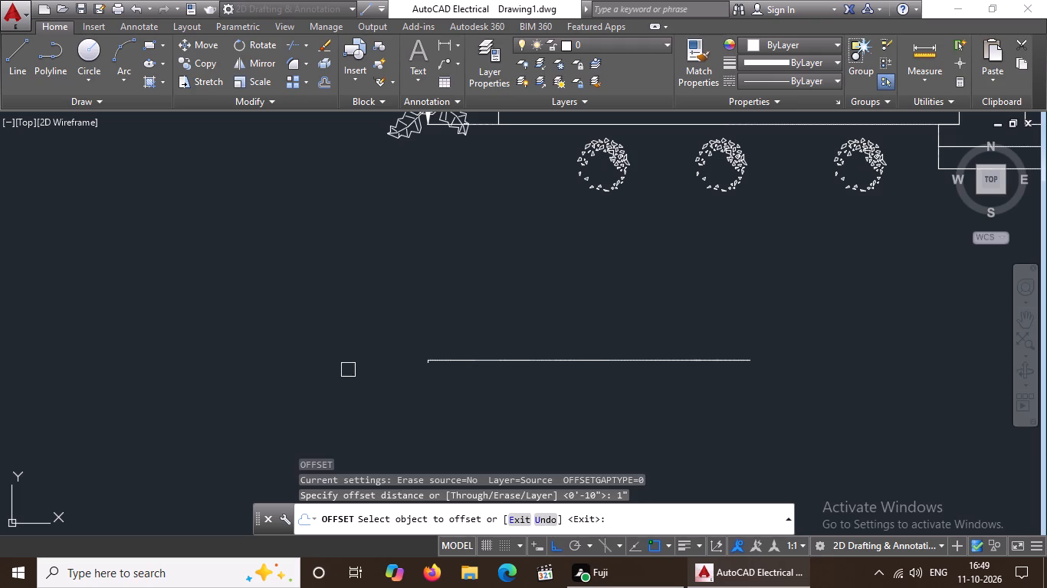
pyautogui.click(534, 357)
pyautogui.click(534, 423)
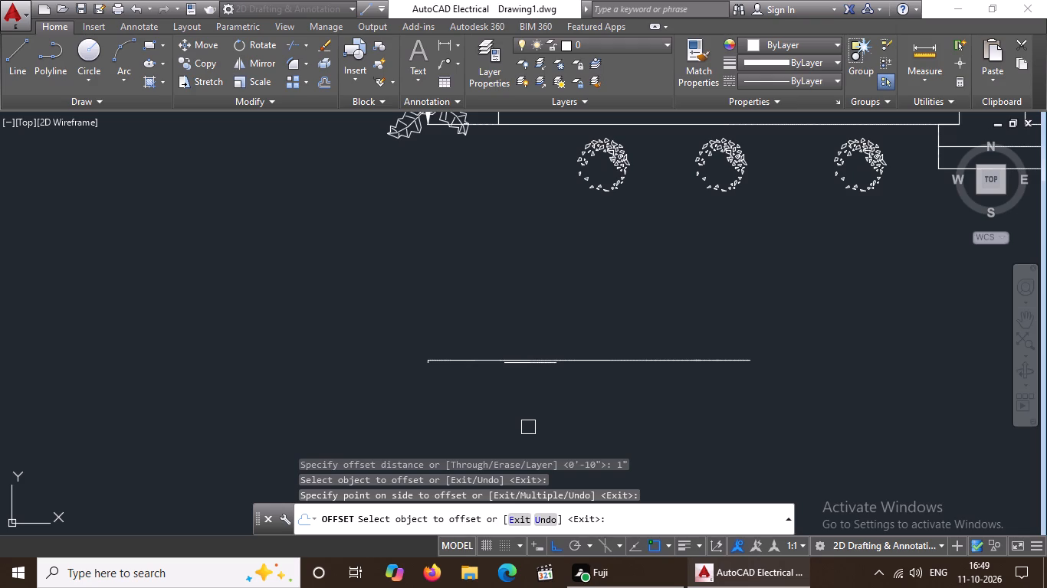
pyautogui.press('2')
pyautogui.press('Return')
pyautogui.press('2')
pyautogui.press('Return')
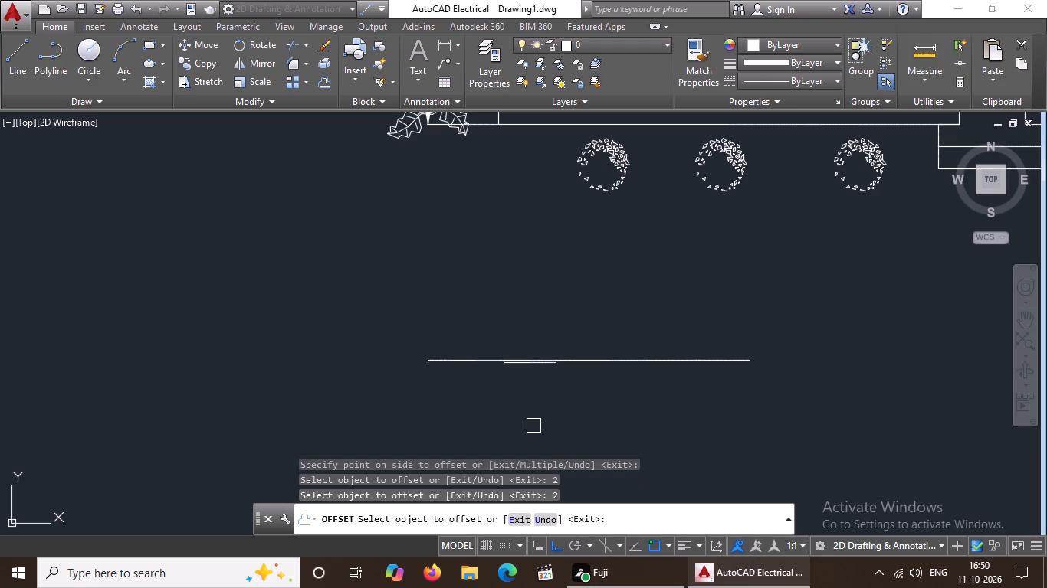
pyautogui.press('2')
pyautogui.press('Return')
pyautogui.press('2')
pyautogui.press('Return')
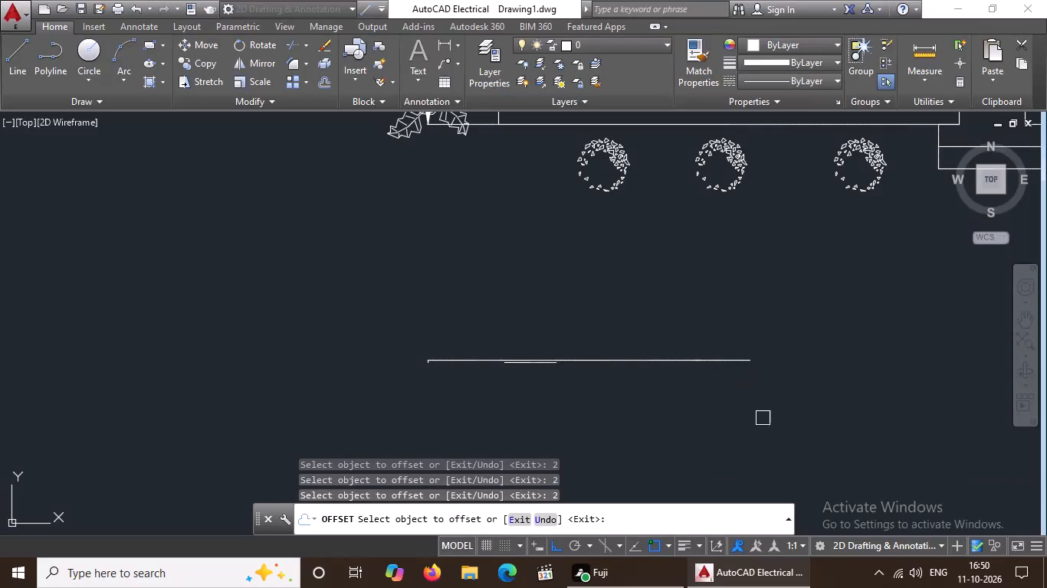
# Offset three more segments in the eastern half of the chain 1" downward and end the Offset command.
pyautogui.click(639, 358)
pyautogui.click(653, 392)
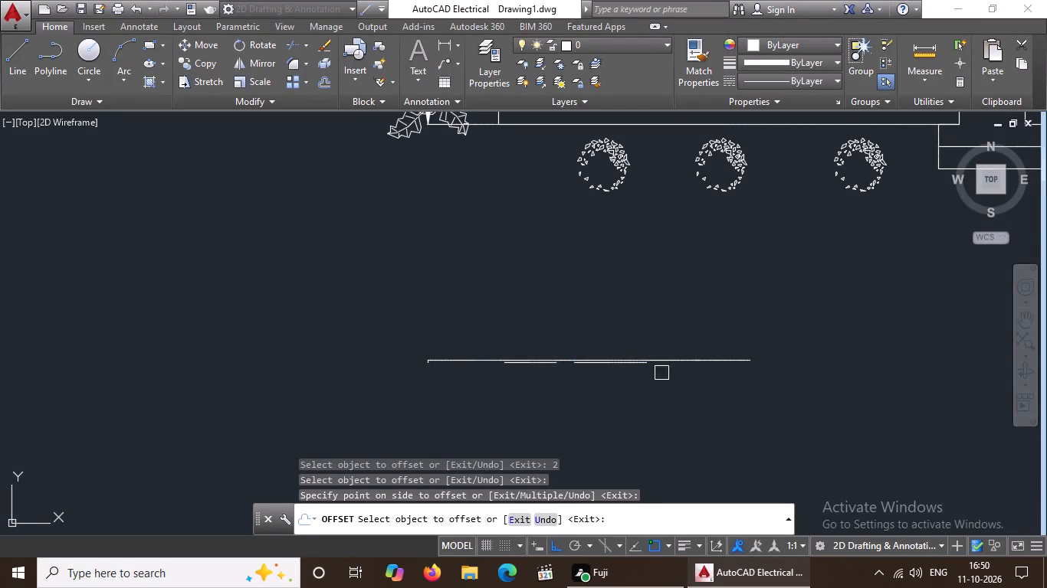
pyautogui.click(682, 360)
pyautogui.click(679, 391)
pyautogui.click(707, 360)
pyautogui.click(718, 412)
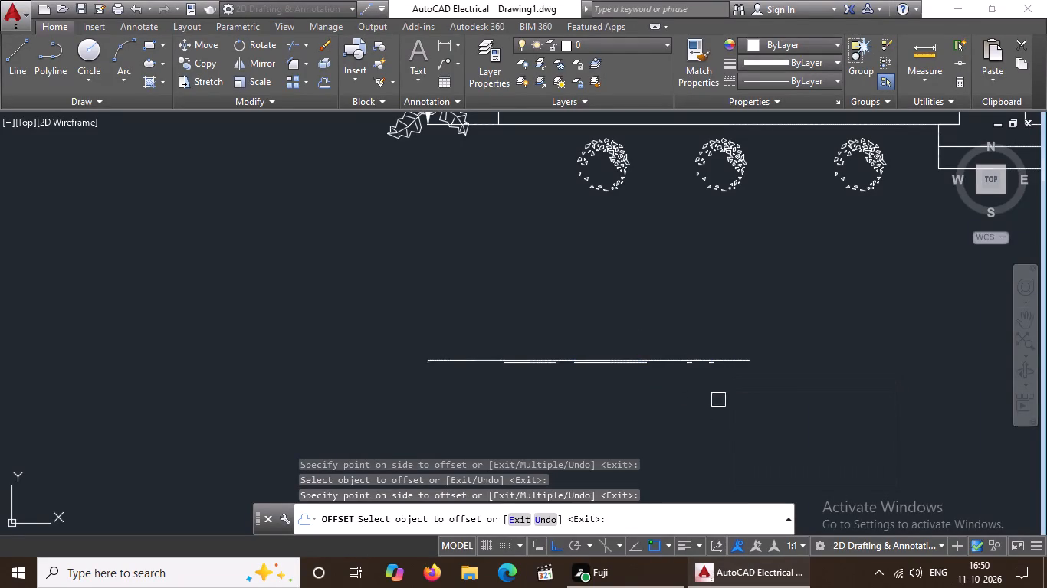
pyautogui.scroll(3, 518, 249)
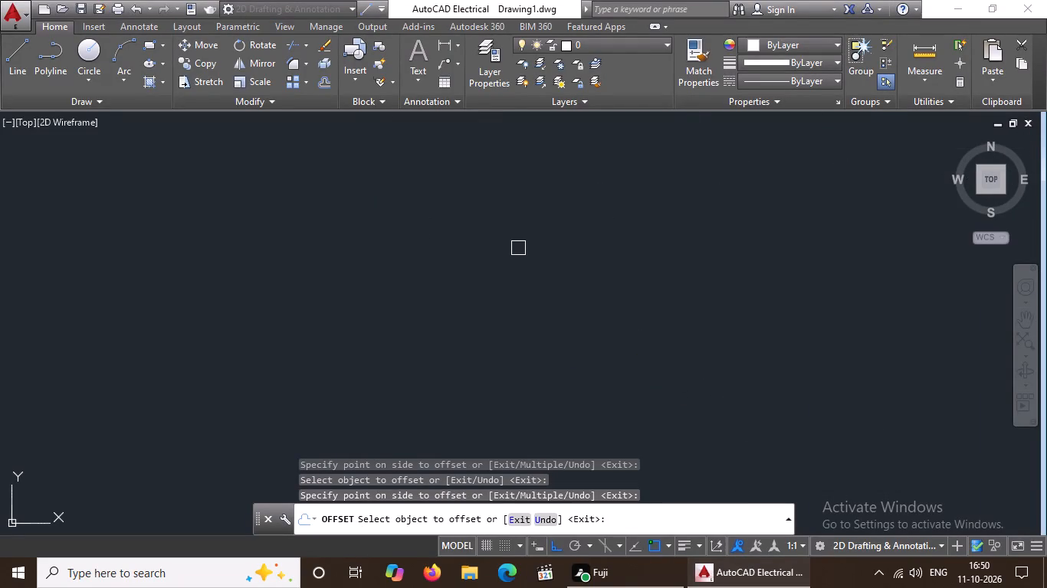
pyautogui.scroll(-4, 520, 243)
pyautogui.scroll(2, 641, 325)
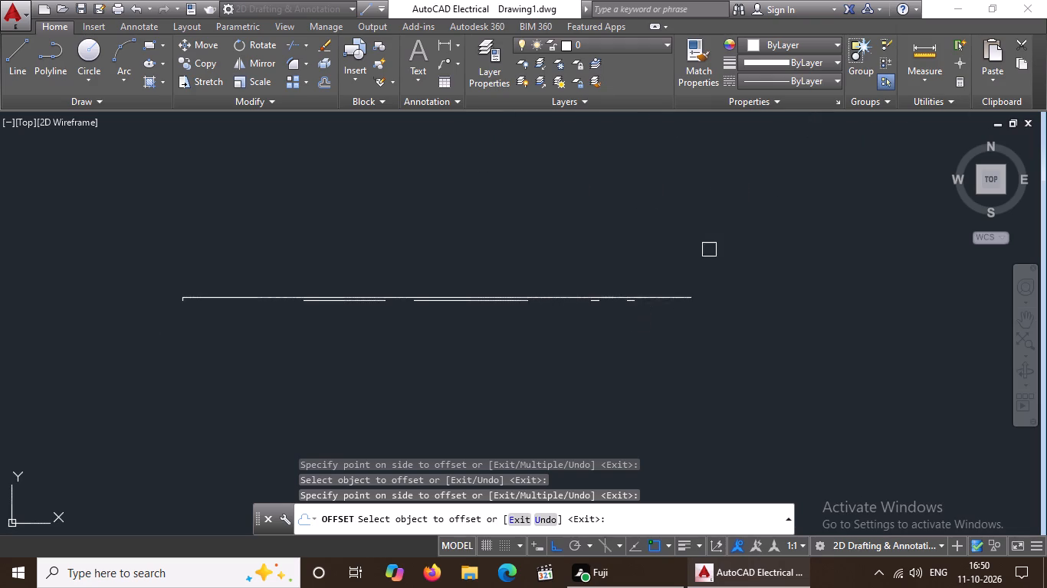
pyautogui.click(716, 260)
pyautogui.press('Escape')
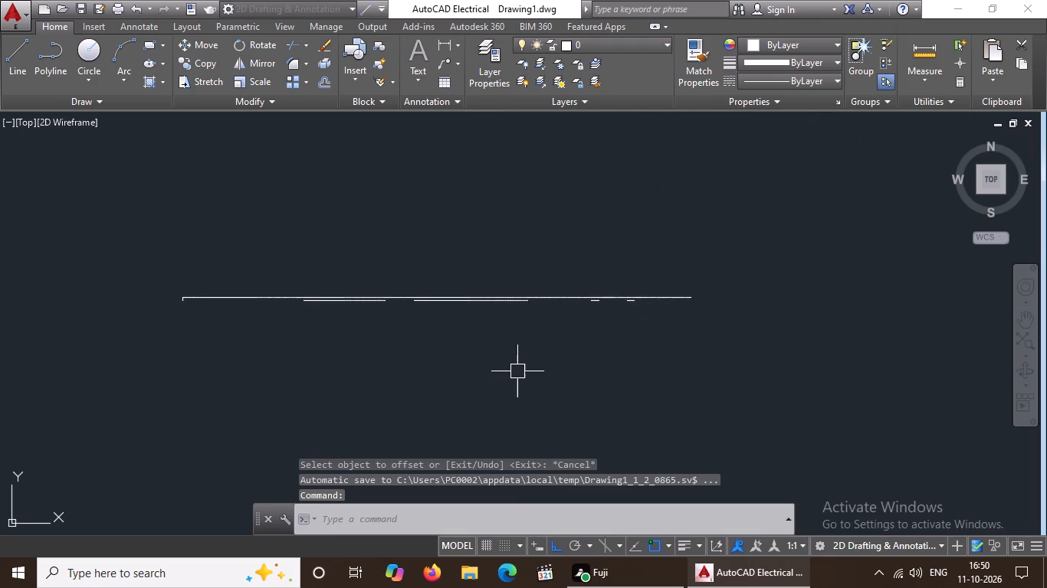
# Erase the entire chain of line segments below the house together with its offset copies.
pyautogui.scroll(1, 517, 371)
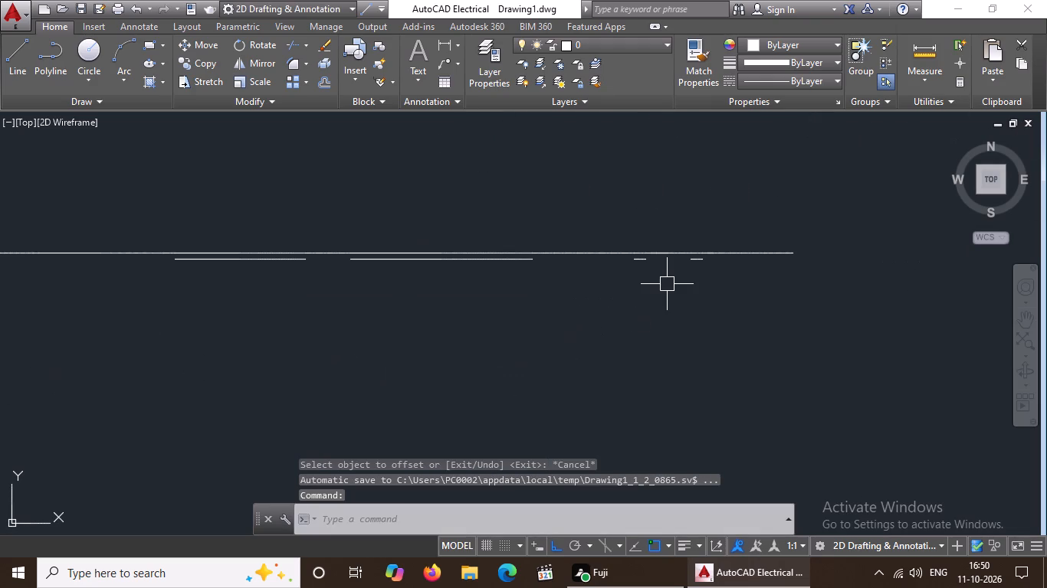
pyautogui.click(820, 242)
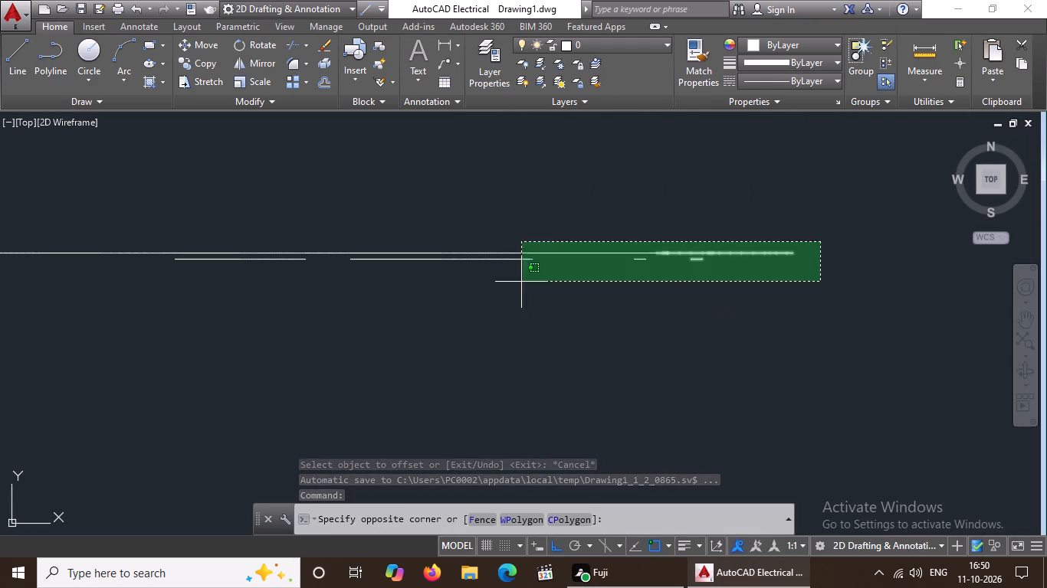
pyautogui.scroll(-4, 285, 315)
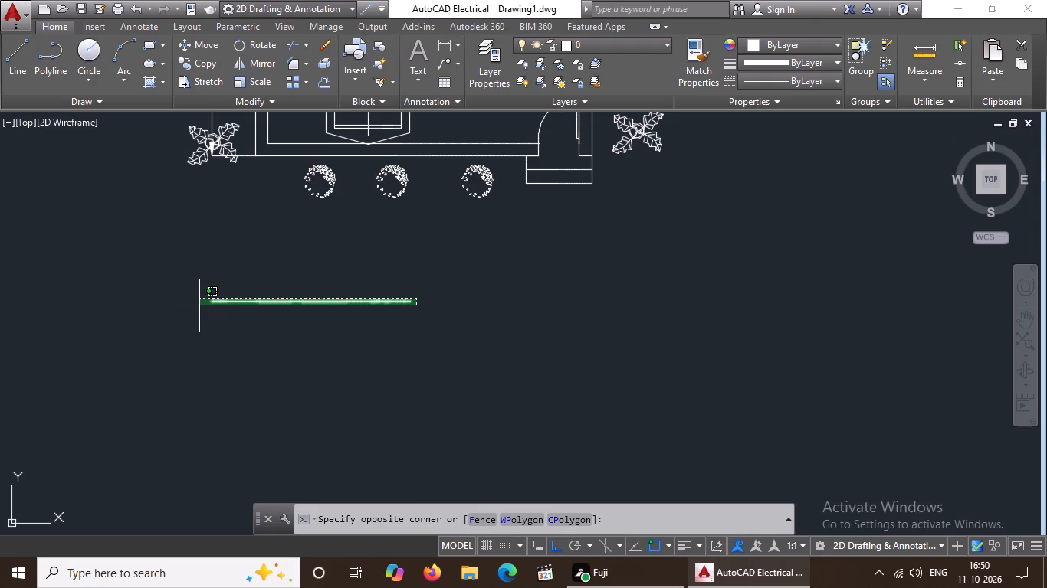
pyautogui.click(201, 304)
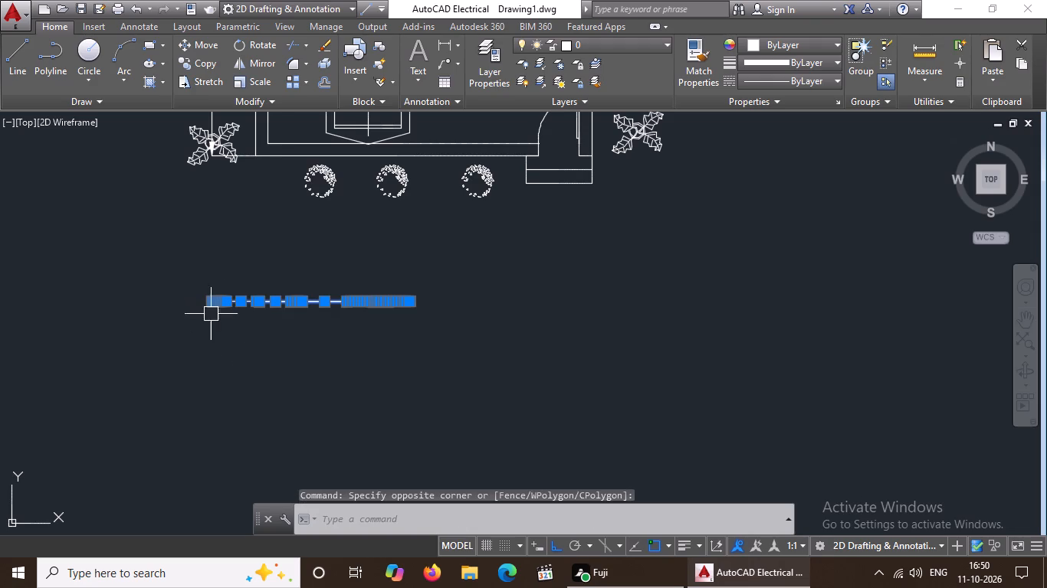
pyautogui.press('Escape')
pyautogui.scroll(-2, 320, 371)
pyautogui.click(382, 329)
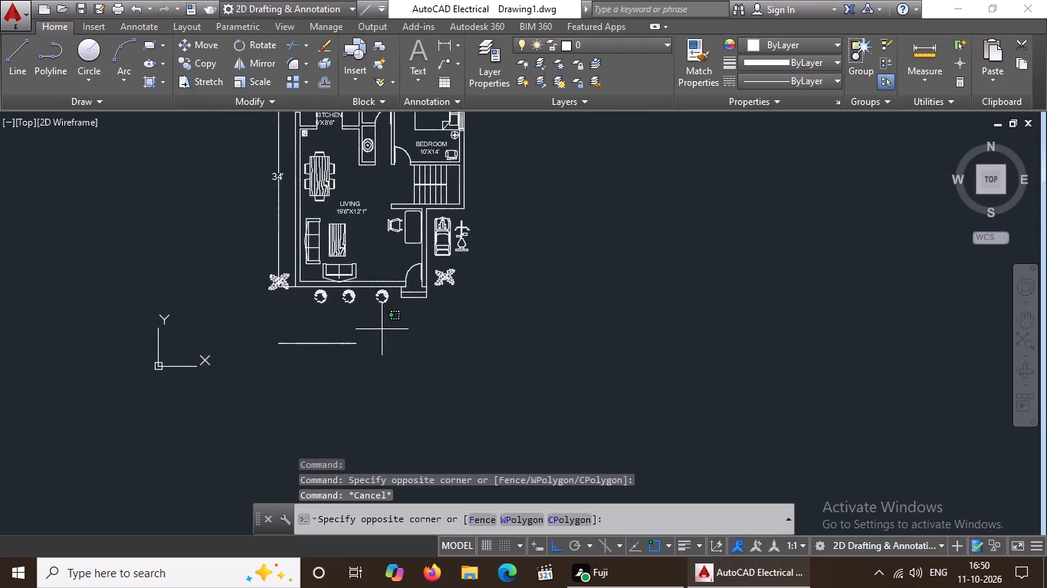
pyautogui.click(265, 354)
pyautogui.press('Delete')
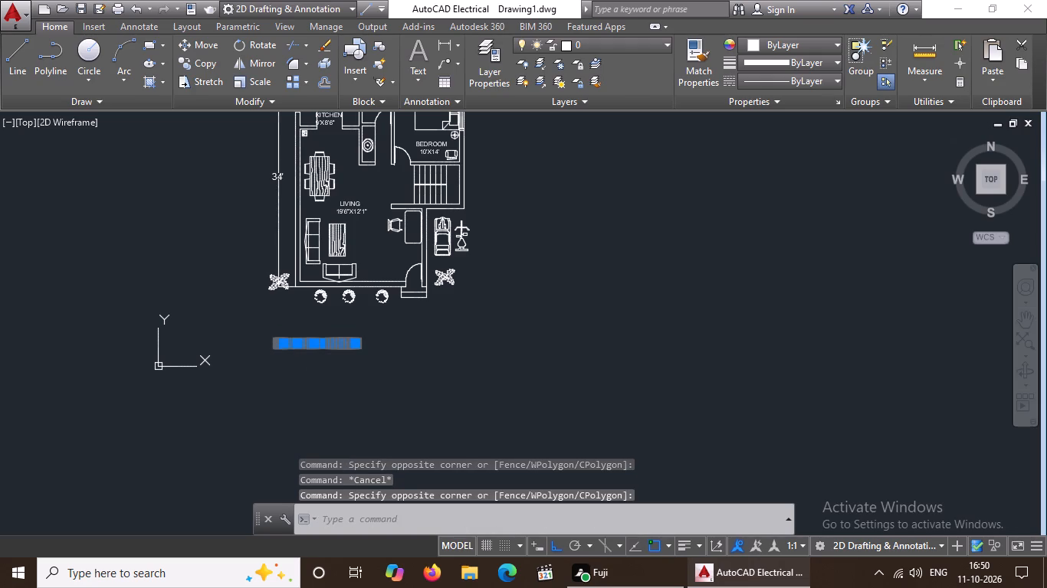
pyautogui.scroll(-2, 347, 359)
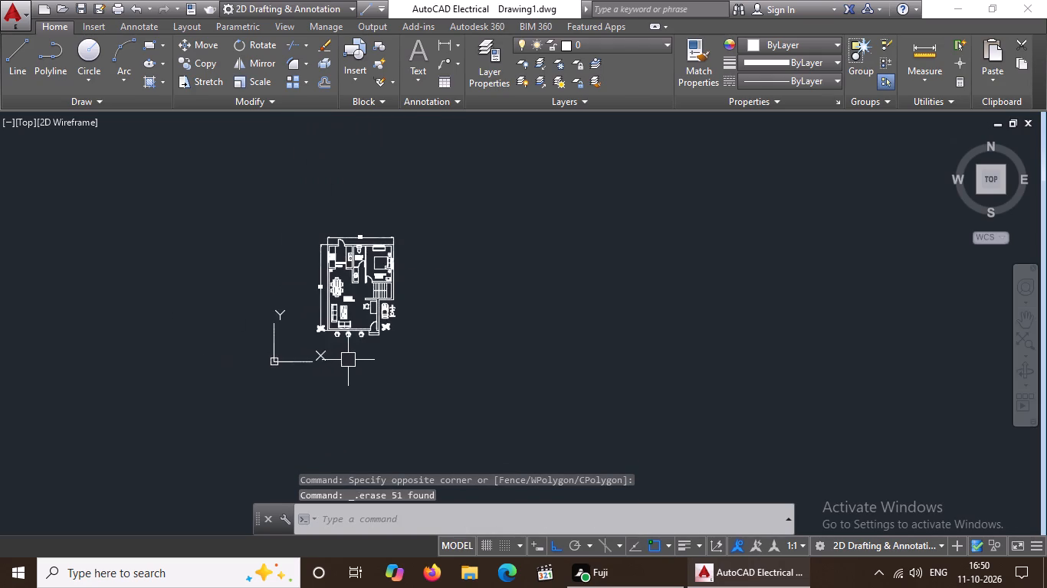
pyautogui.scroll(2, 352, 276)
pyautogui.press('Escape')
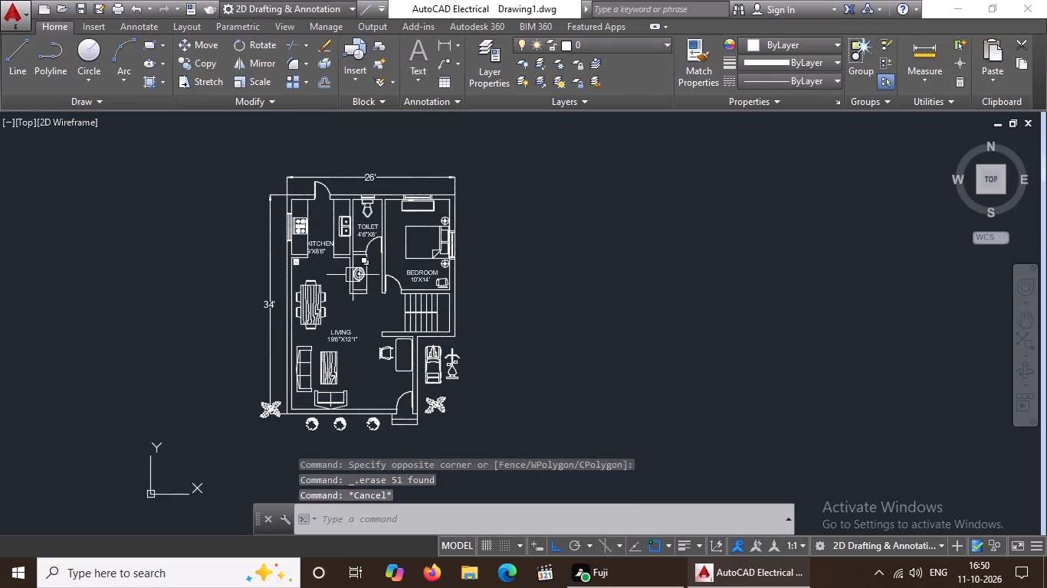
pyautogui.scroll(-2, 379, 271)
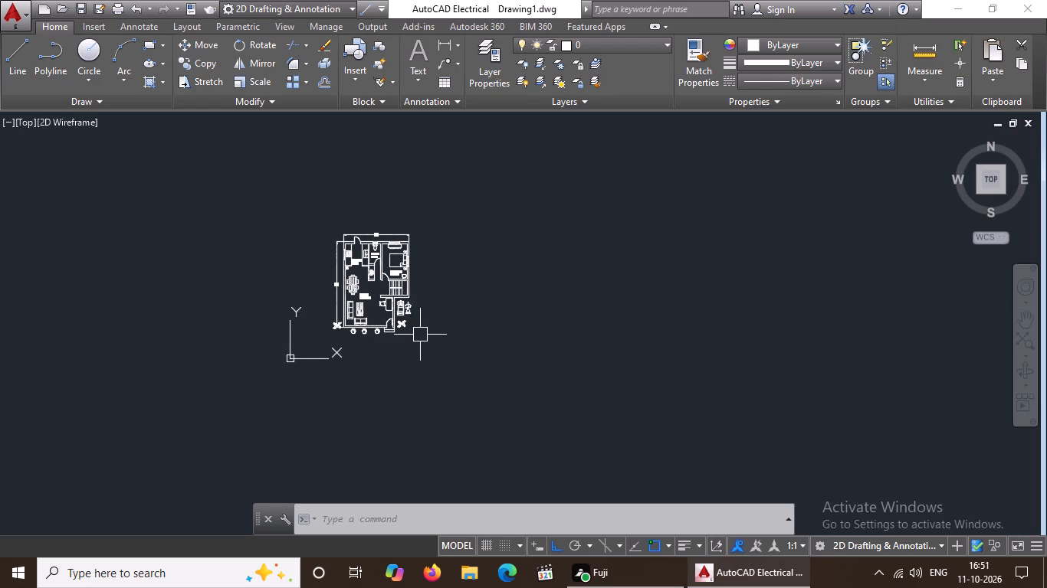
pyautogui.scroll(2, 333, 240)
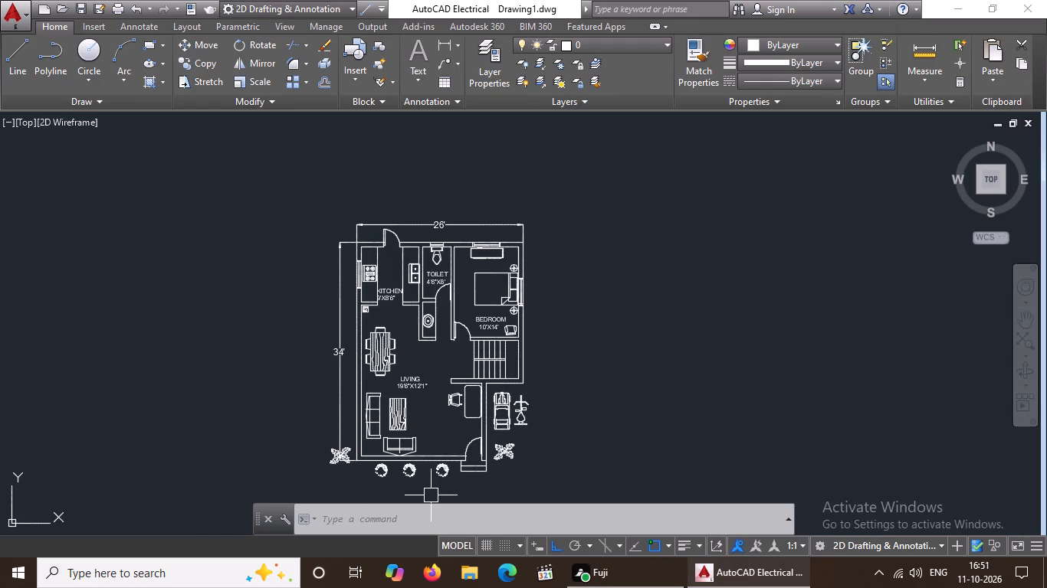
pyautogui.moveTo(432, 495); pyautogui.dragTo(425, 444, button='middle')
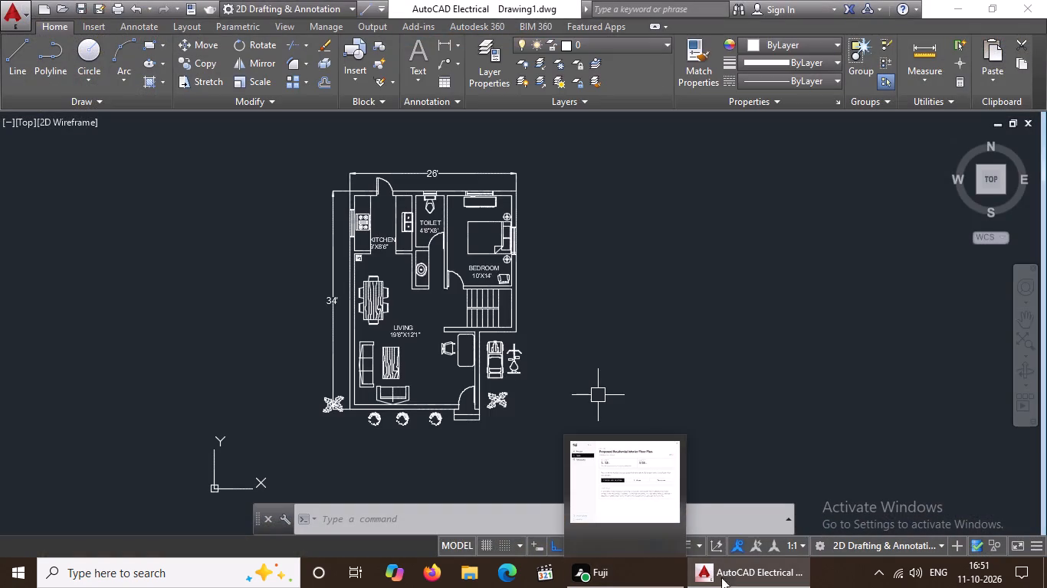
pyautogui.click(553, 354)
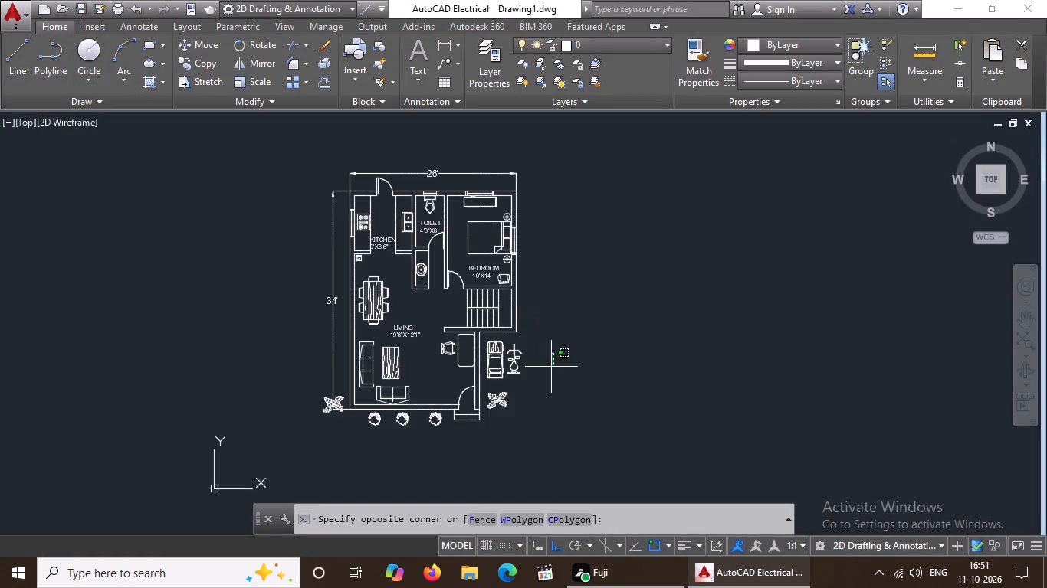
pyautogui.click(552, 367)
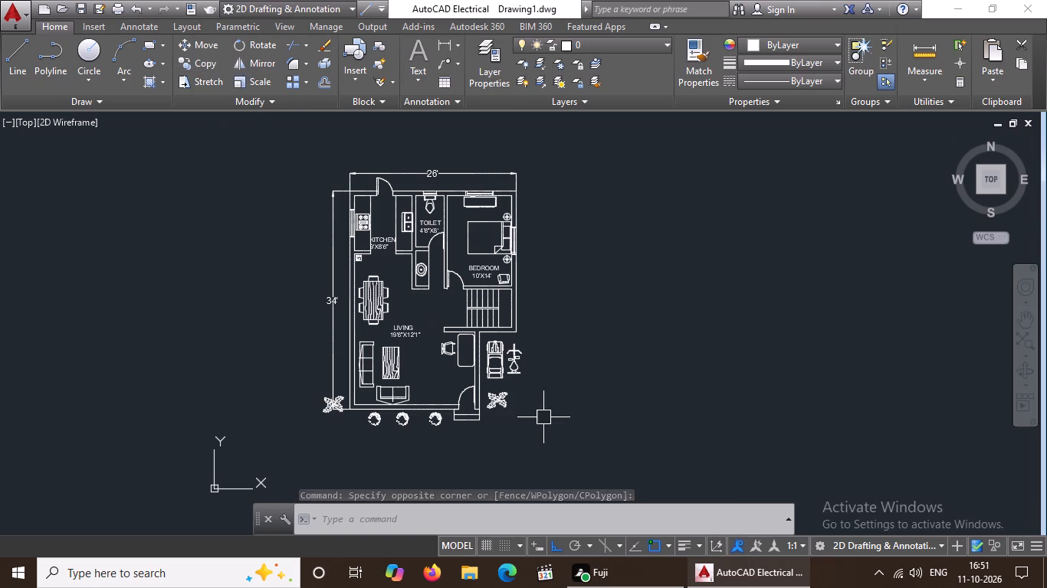
# Copy the motorbike symbol beside the car to open space east of the bedroom with Ortho off, adding copies at distances 1 and 2.
pyautogui.click(514, 362)
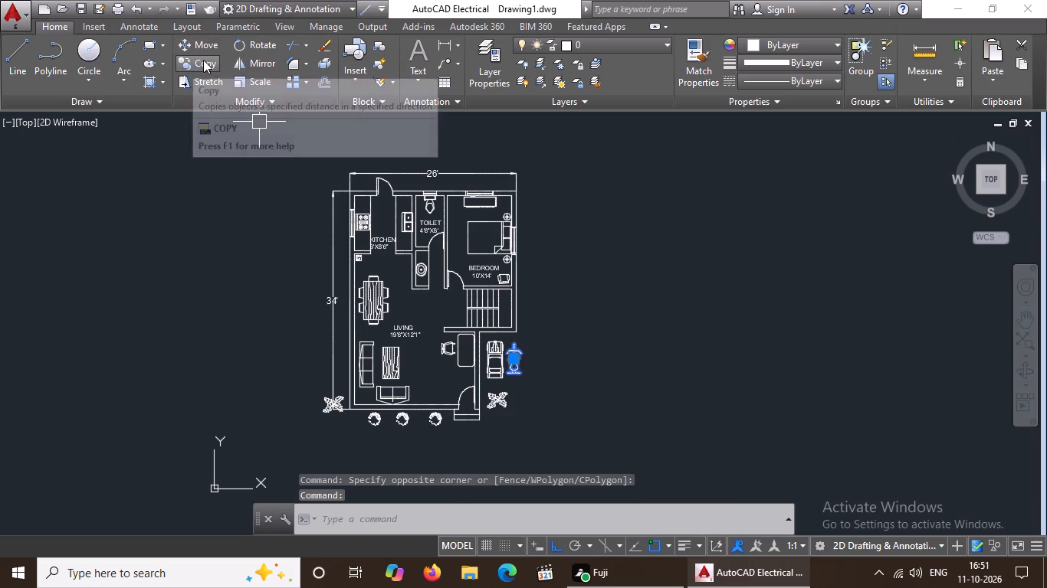
pyautogui.moveTo(203, 60); pyautogui.dragTo(209, 68)
pyautogui.moveTo(523, 364); pyautogui.dragTo(543, 364)
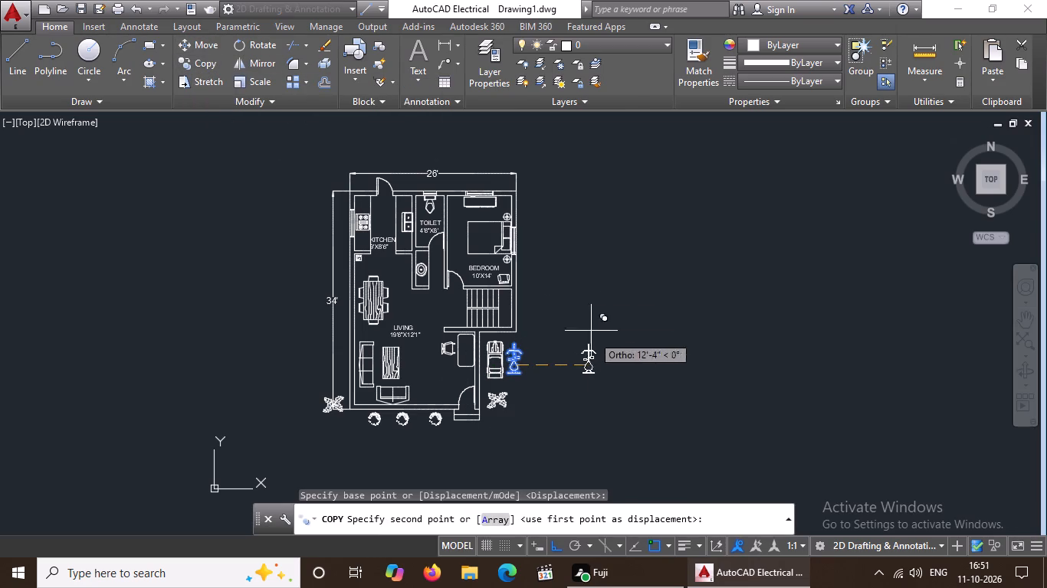
pyautogui.click(559, 546)
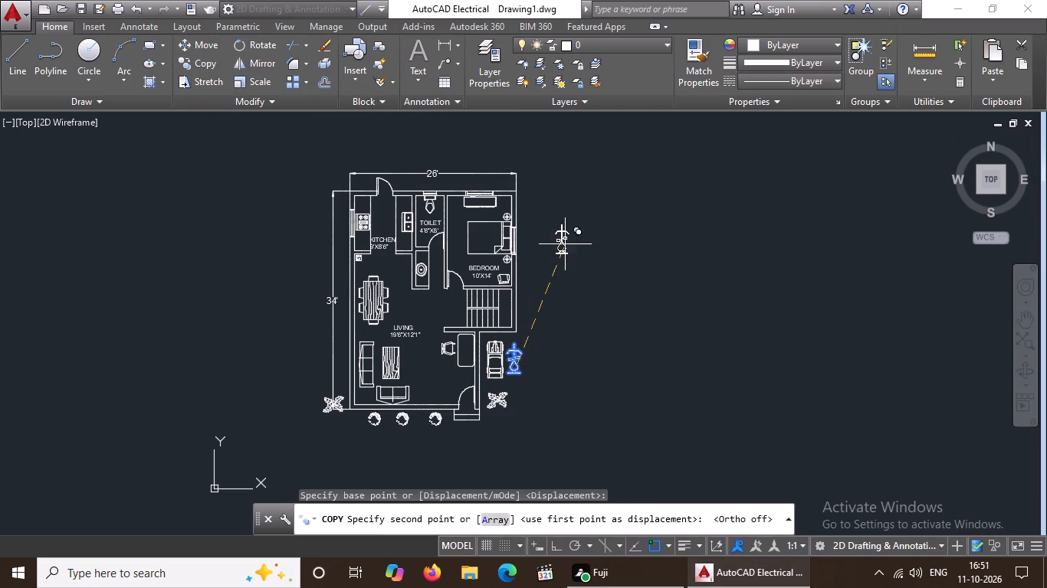
pyautogui.click(573, 234)
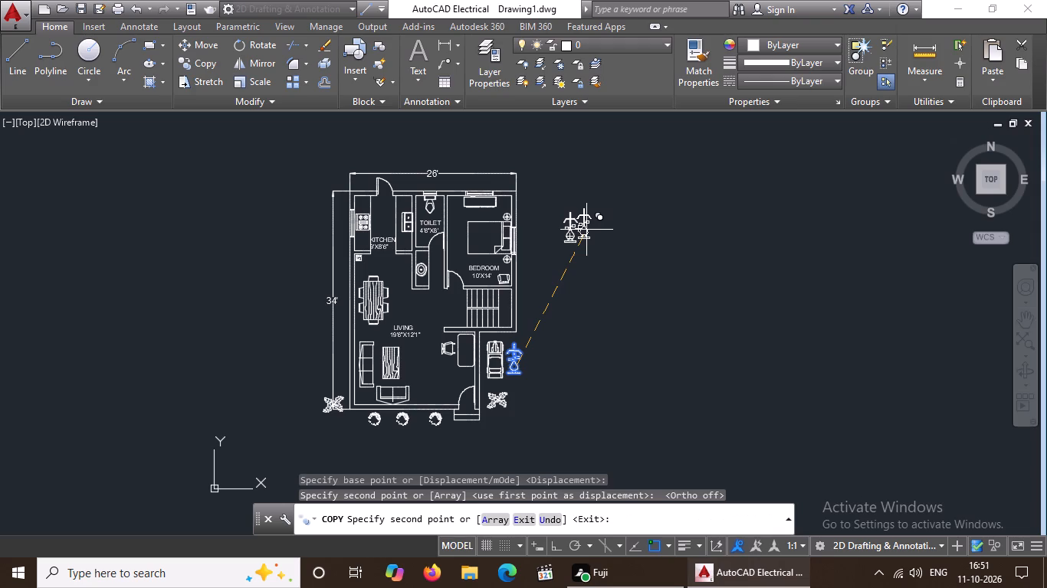
pyautogui.press('1')
pyautogui.press('Return')
pyautogui.press('2')
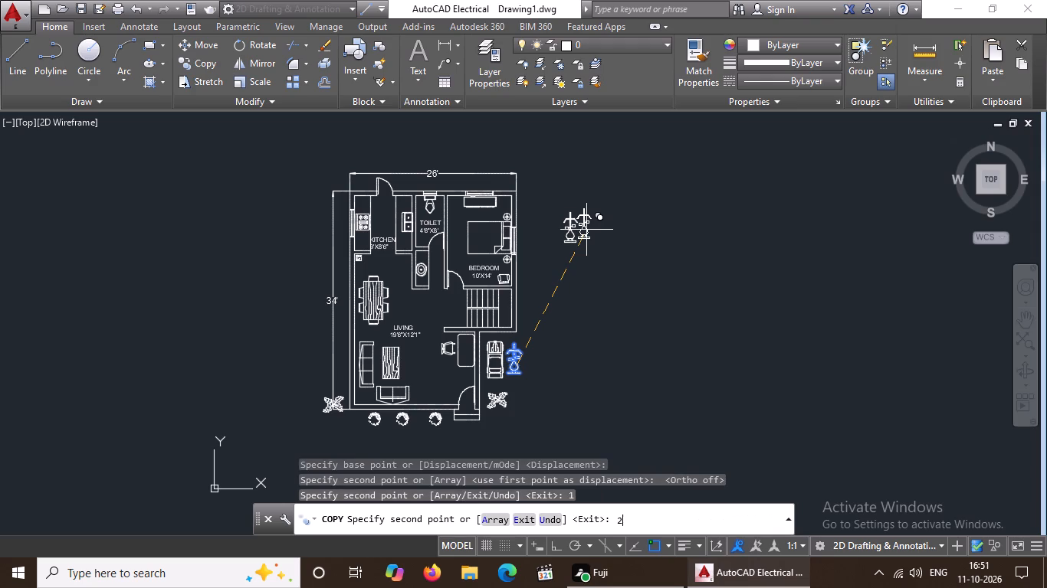
pyautogui.press('Return')
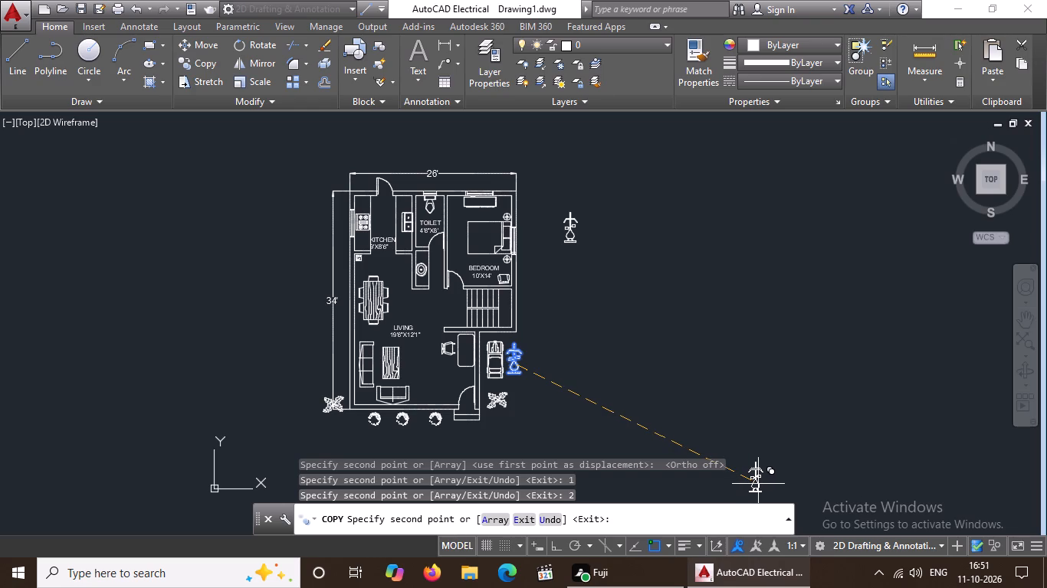
# Place five more freehand copies of the motorbike symbol in a cluster east of the bedroom and end the Copy command.
pyautogui.scroll(1, 556, 240)
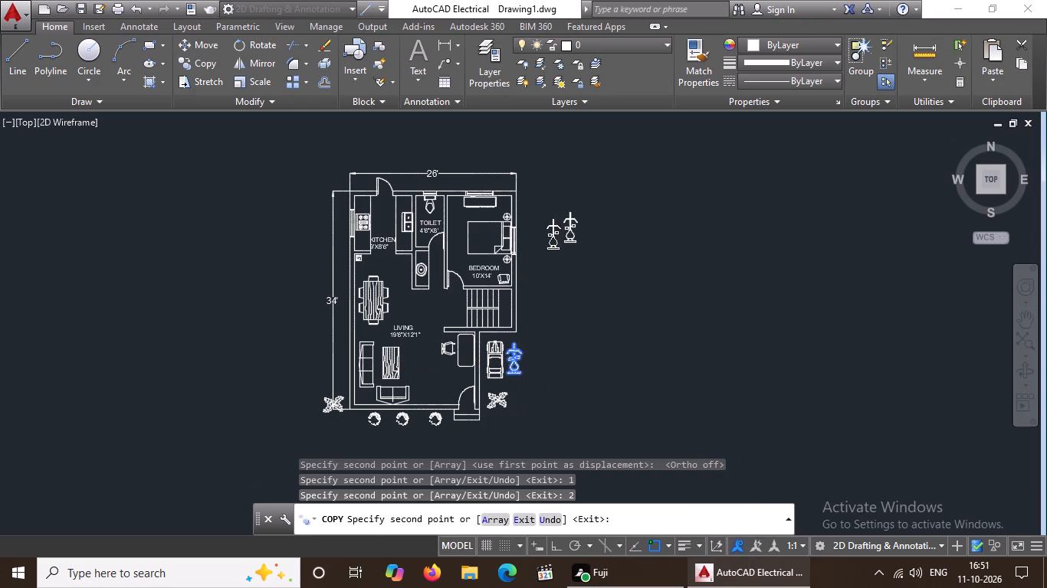
pyautogui.click(576, 274)
pyautogui.click(604, 236)
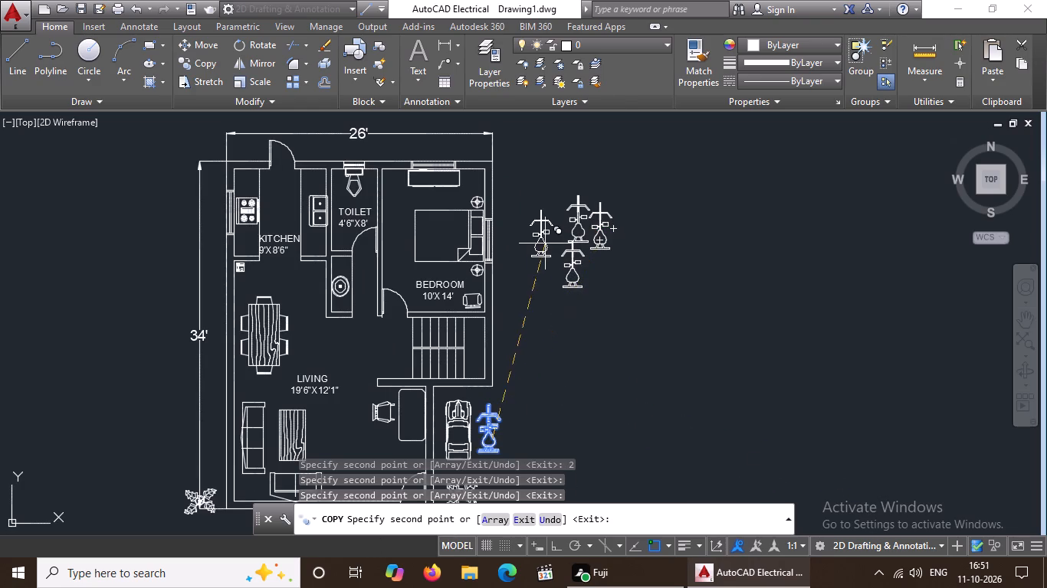
pyautogui.click(559, 239)
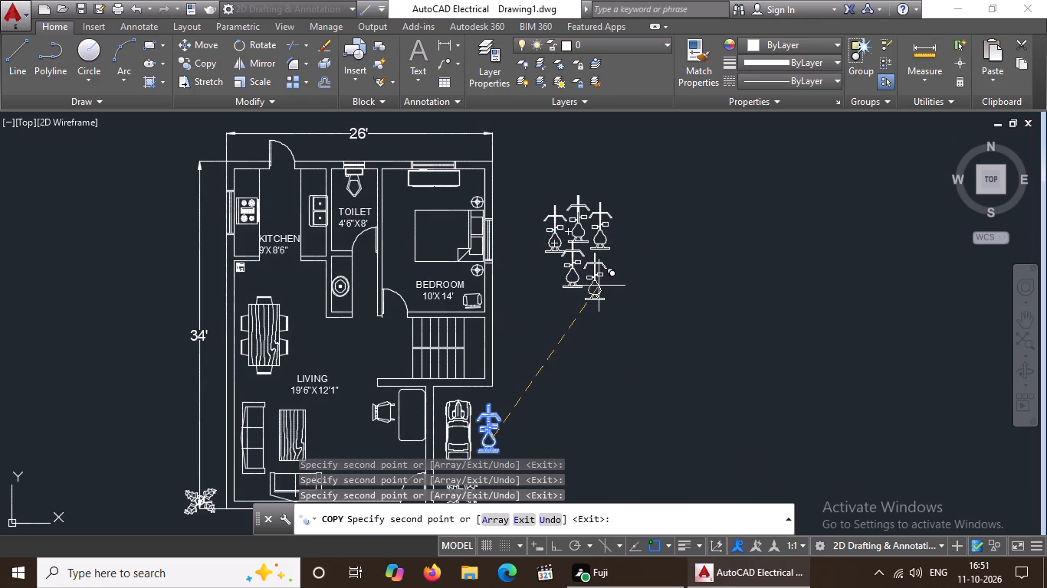
pyautogui.click(592, 277)
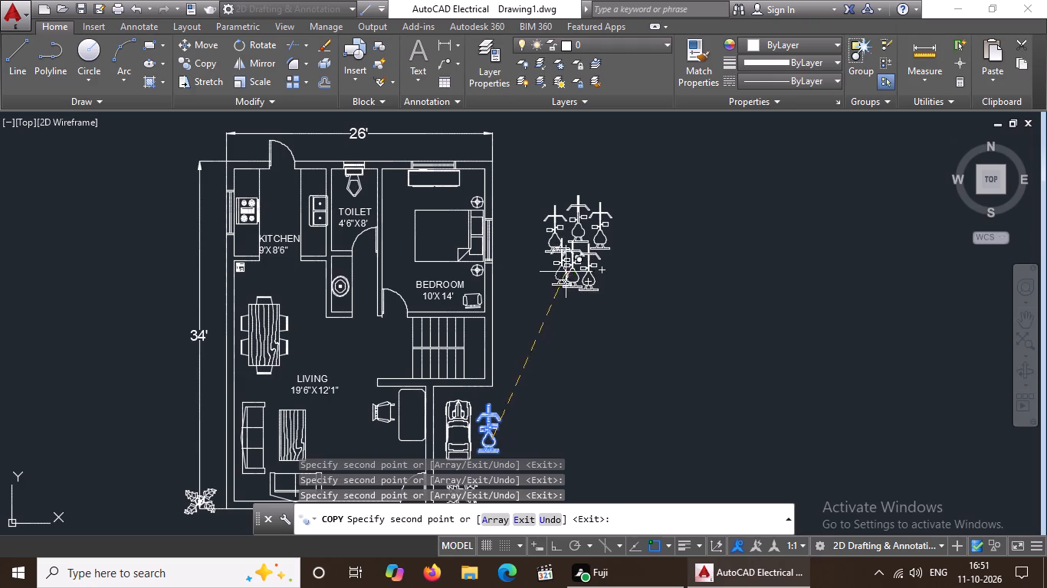
pyautogui.scroll(-2, 522, 322)
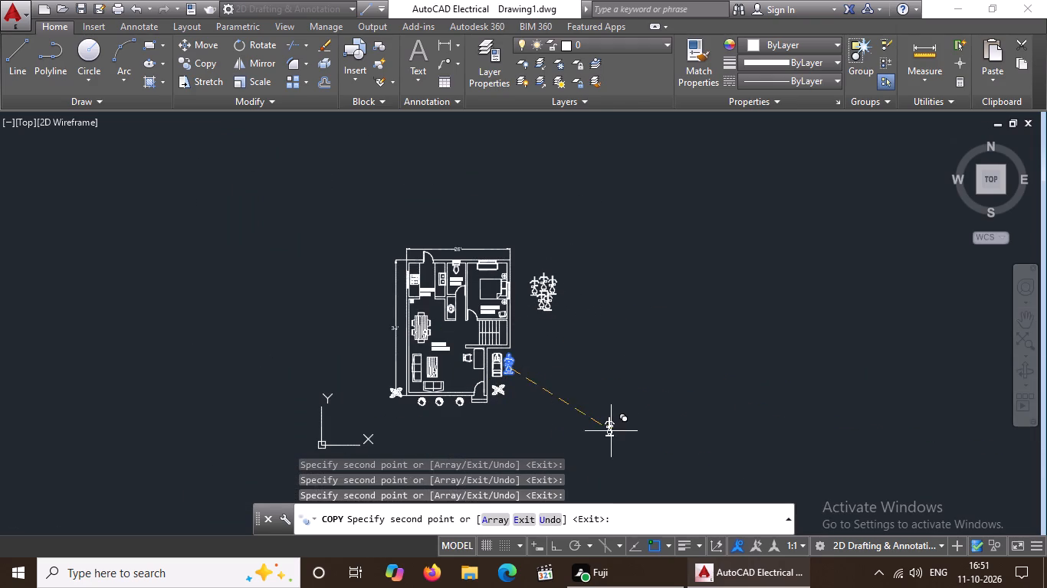
pyautogui.scroll(2, 572, 370)
pyautogui.click(536, 207)
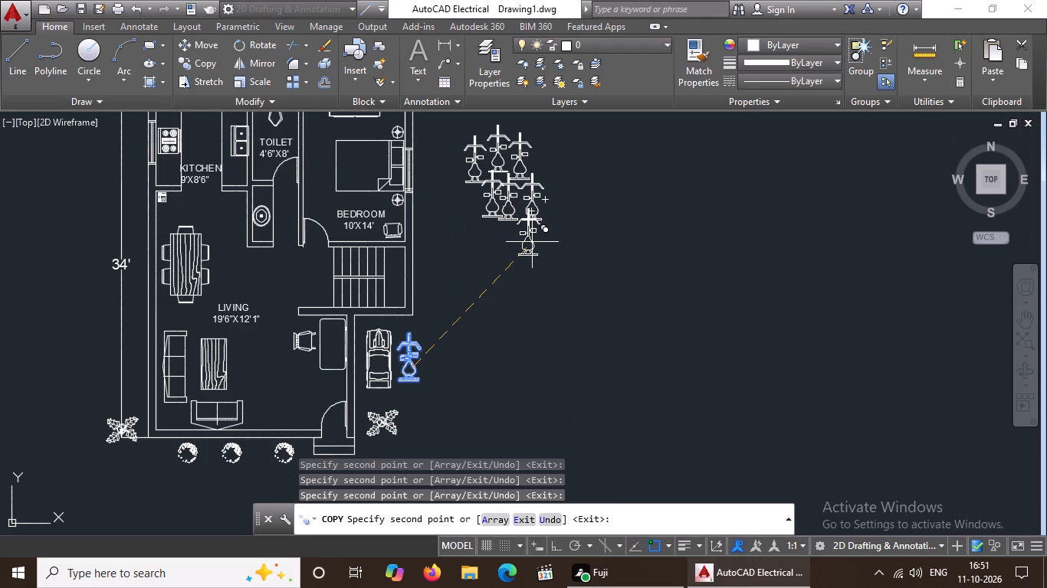
pyautogui.press('Escape')
# Erase five of the clustered motorbike copies east of the bedroom one by one, keeping only the westernmost.
pyautogui.scroll(-2, 523, 209)
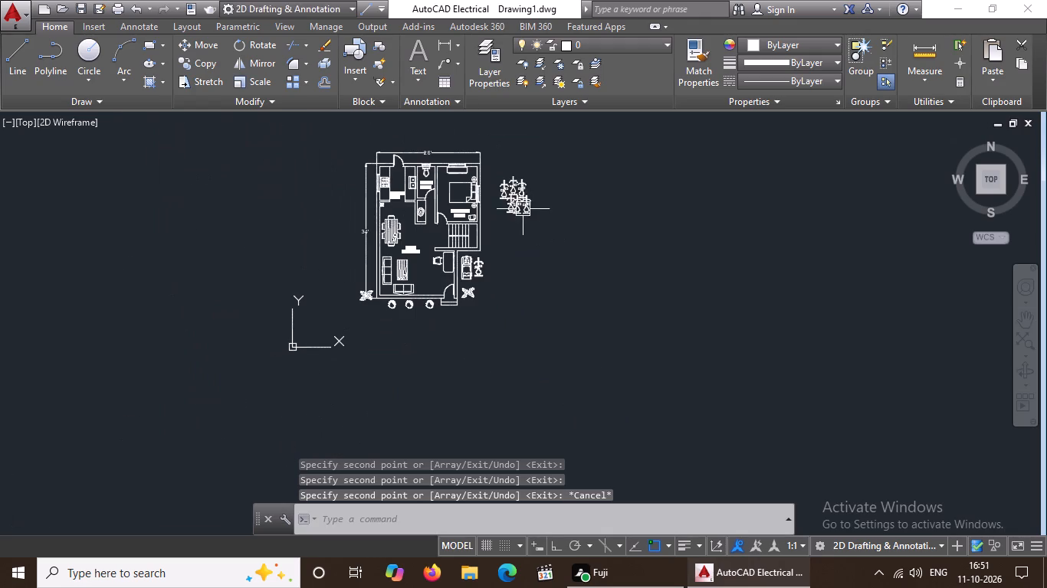
pyautogui.moveTo(504, 161); pyautogui.dragTo(509, 198, button='middle')
pyautogui.scroll(2, 529, 197)
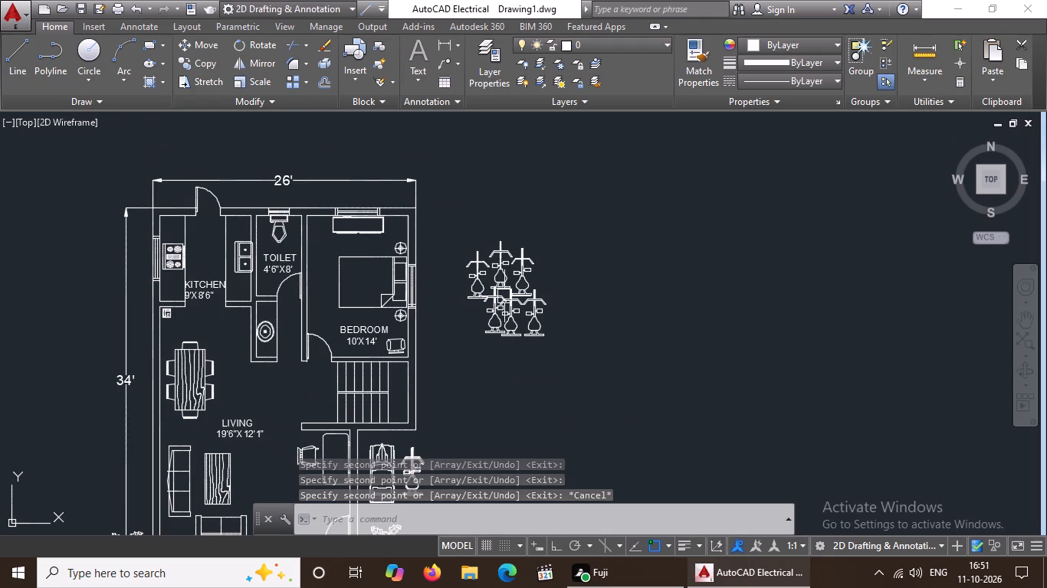
pyautogui.scroll(2, 623, 291)
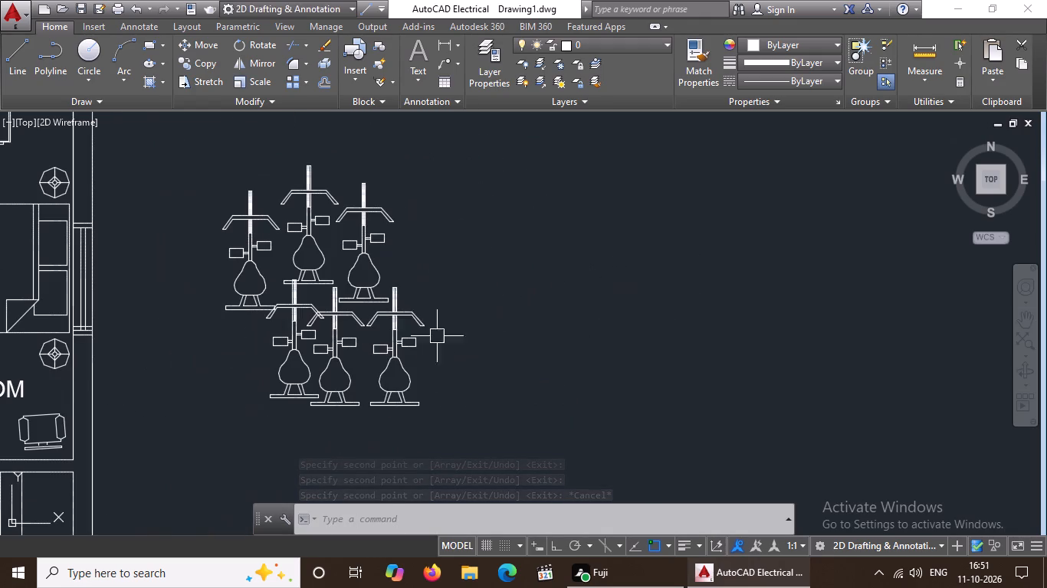
pyautogui.click(408, 392)
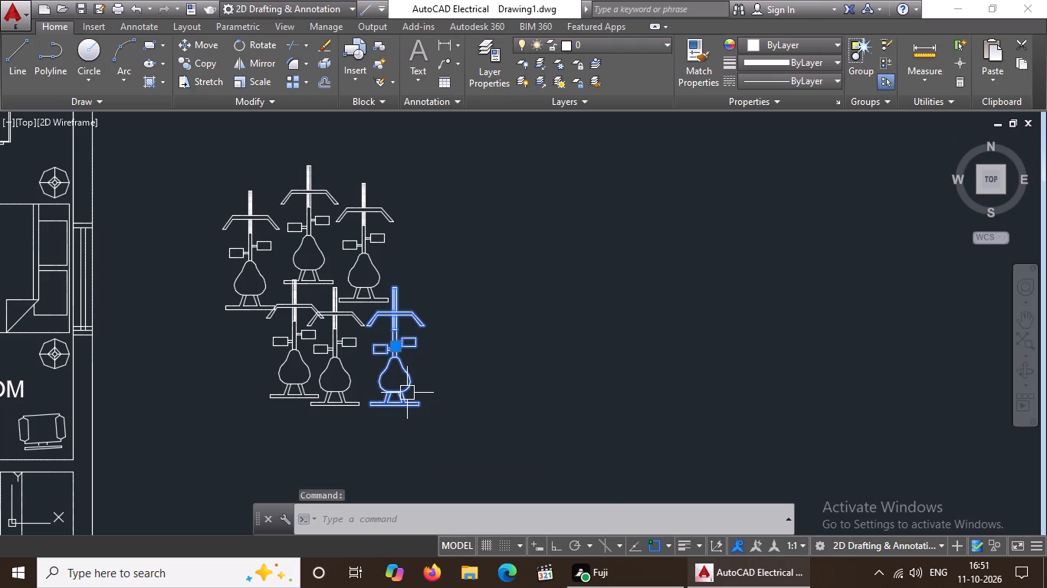
pyautogui.press('Delete')
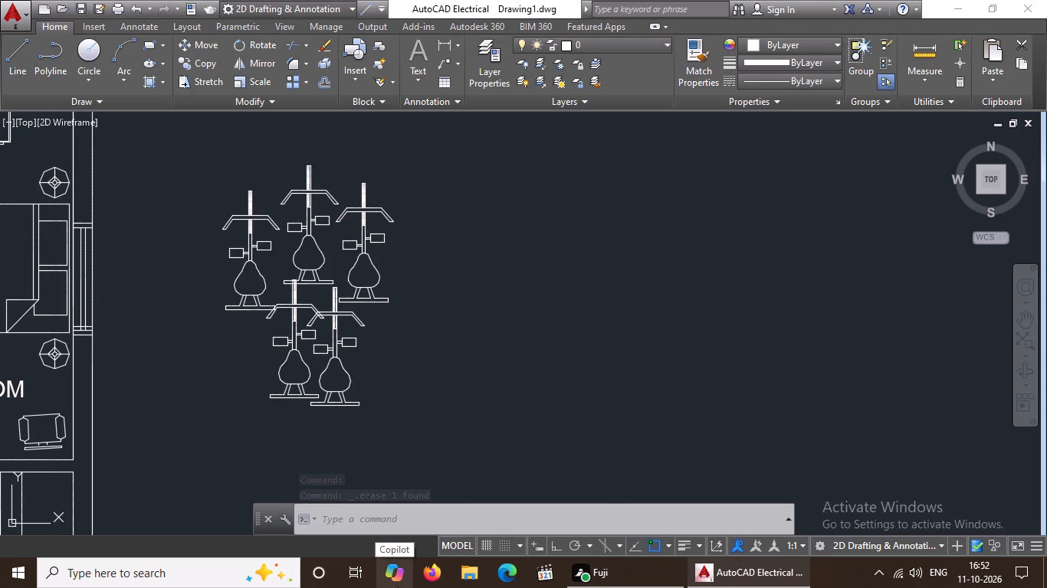
pyautogui.click(337, 393)
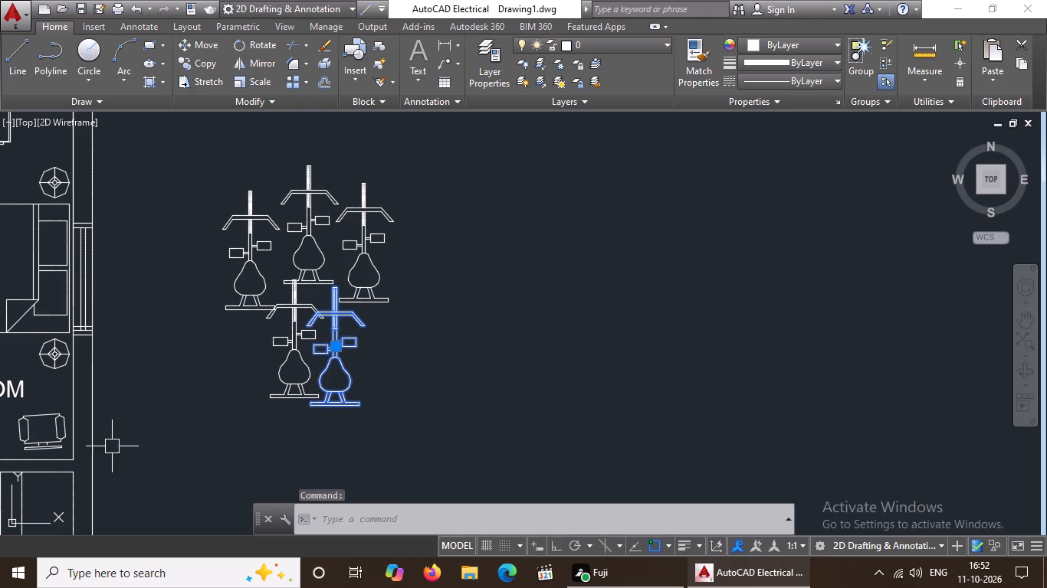
pyautogui.press('Delete')
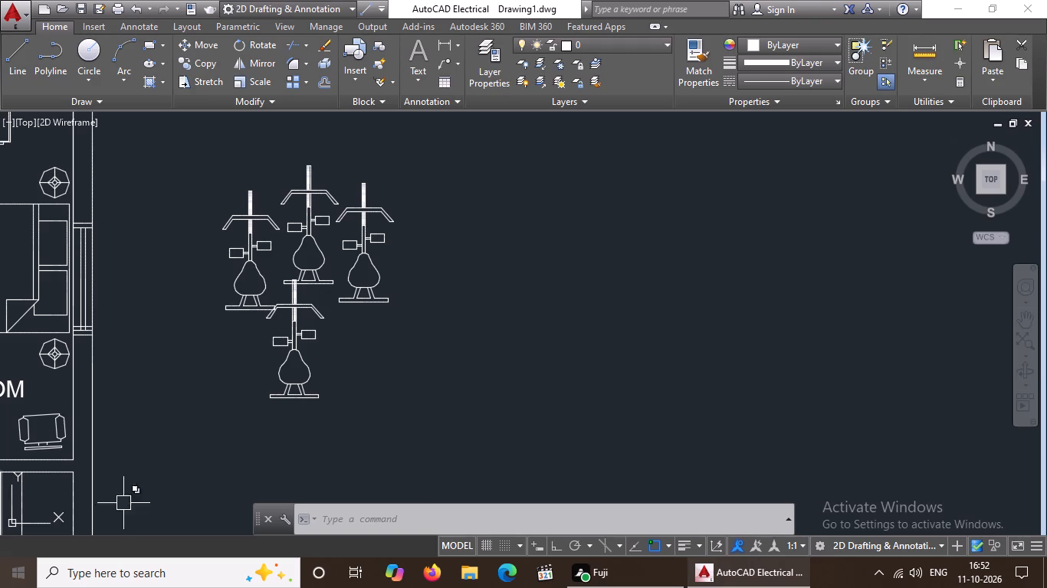
pyautogui.click(284, 387)
pyautogui.press('Delete')
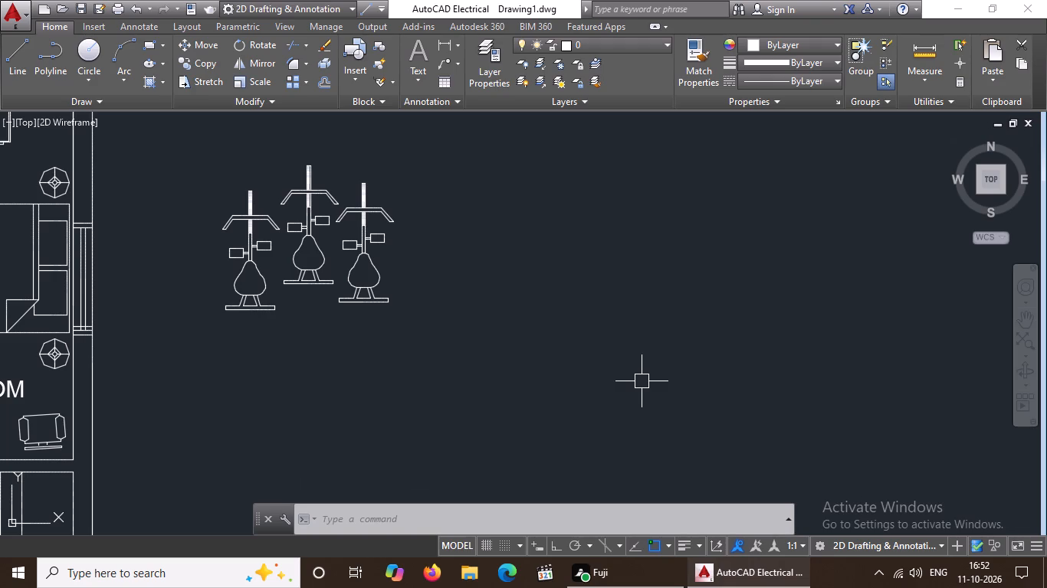
pyautogui.click(379, 285)
pyautogui.press('Delete')
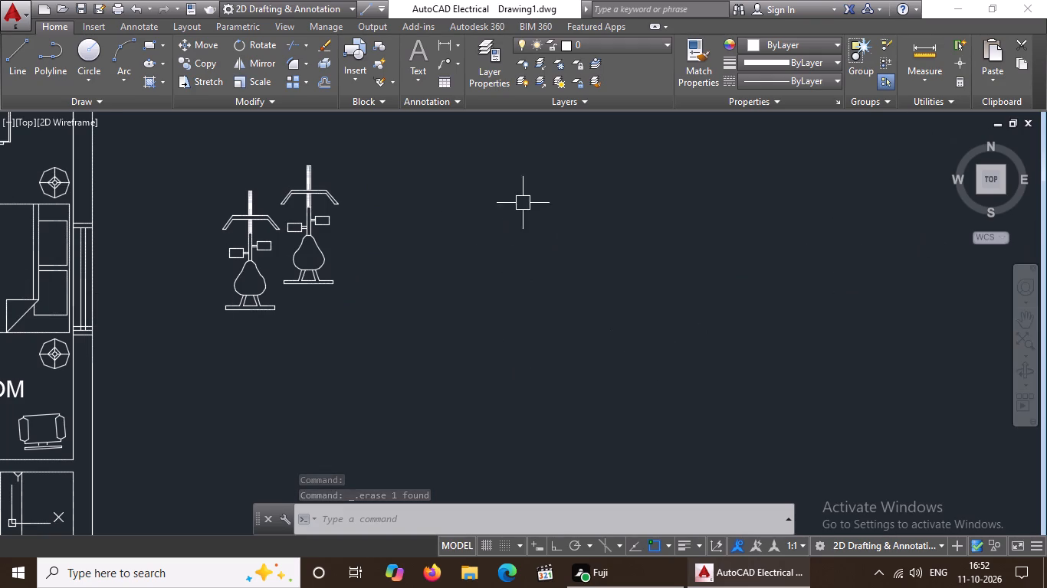
pyautogui.click(314, 266)
pyautogui.press('Delete')
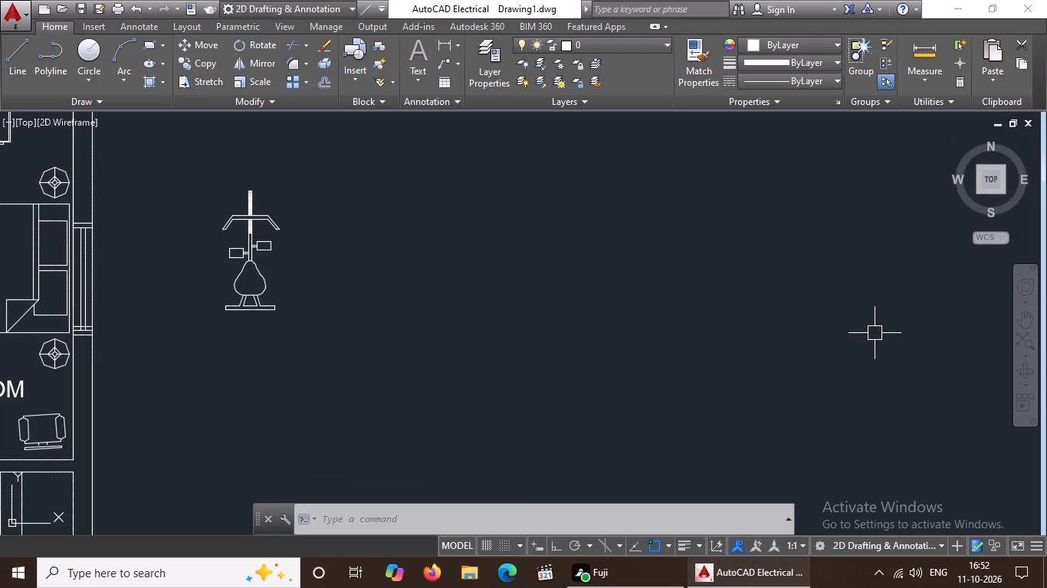
# Copy the remaining motorbike east of the bedroom with Ortho on, placing one copy directly above and one about 5'-3 1/2" below it.
pyautogui.click(248, 308)
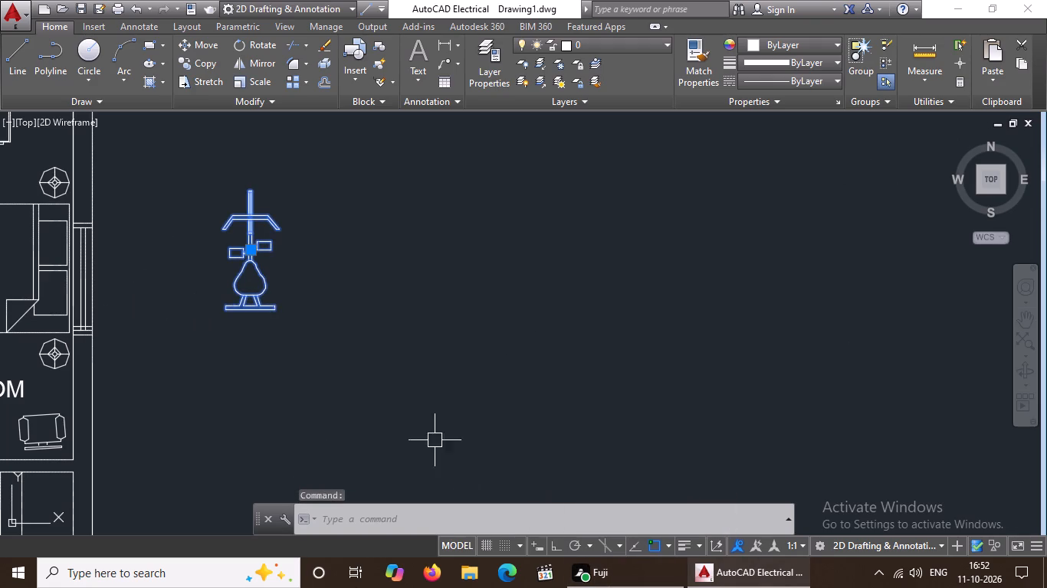
pyautogui.click(251, 304)
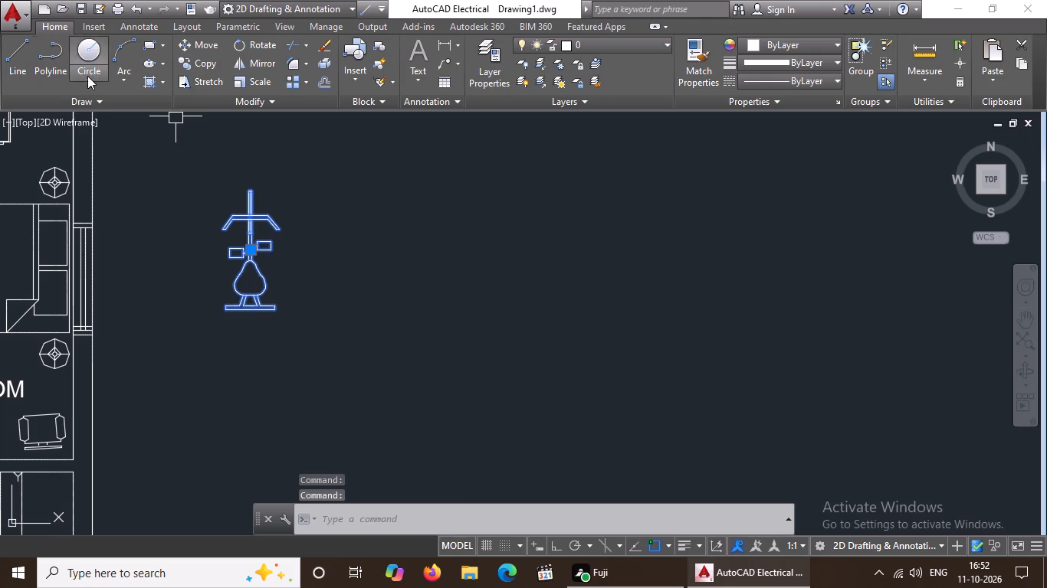
pyautogui.click(195, 58)
pyautogui.click(225, 289)
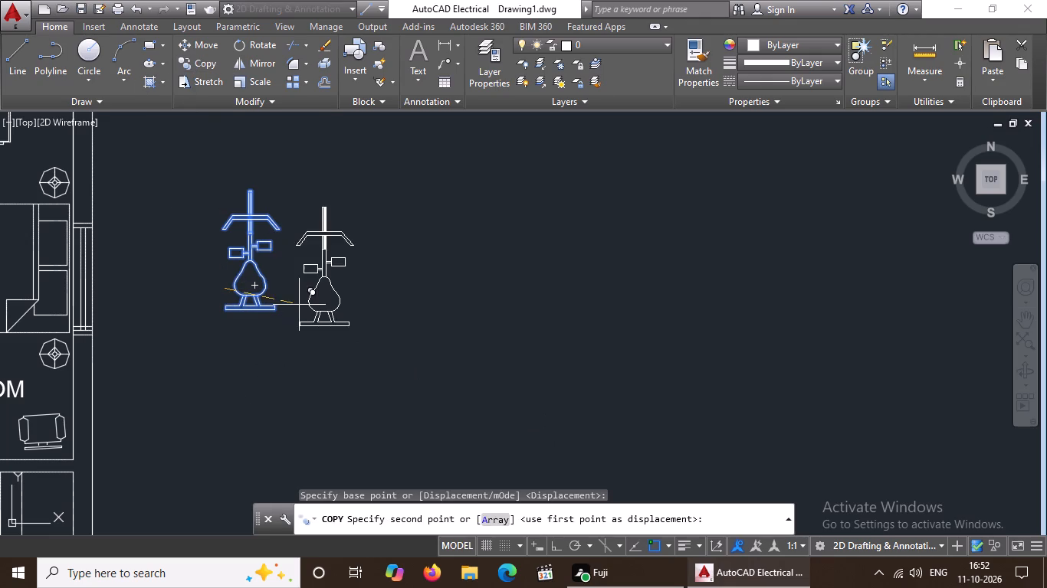
pyautogui.scroll(-2, 297, 292)
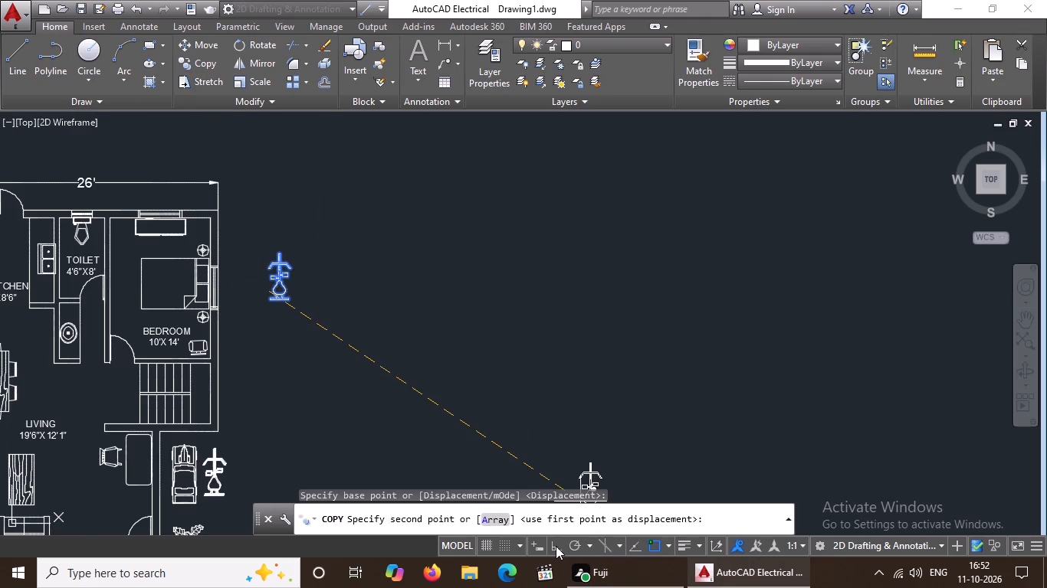
pyautogui.click(555, 545)
pyautogui.click(289, 240)
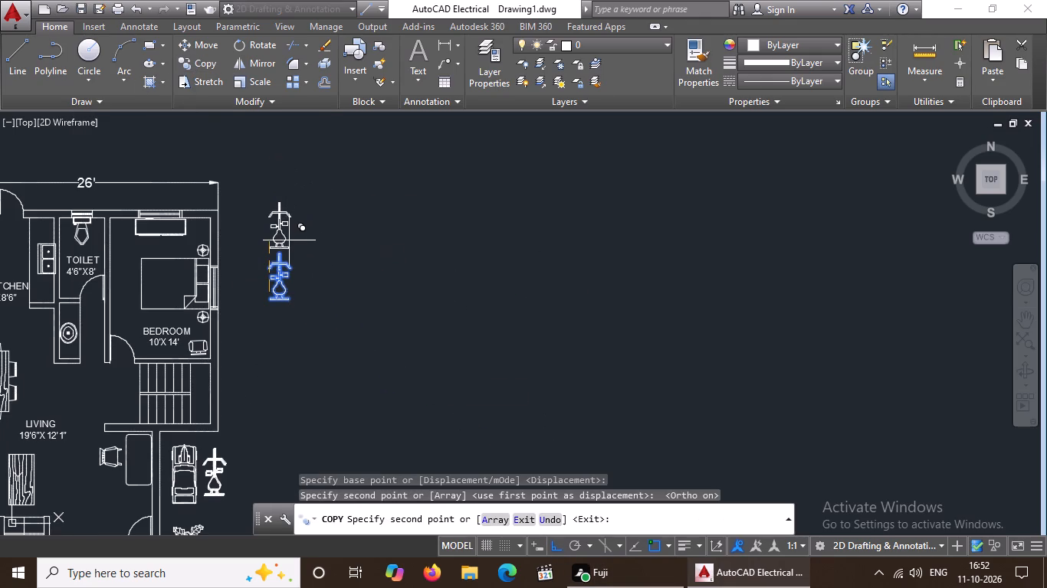
pyautogui.click(274, 345)
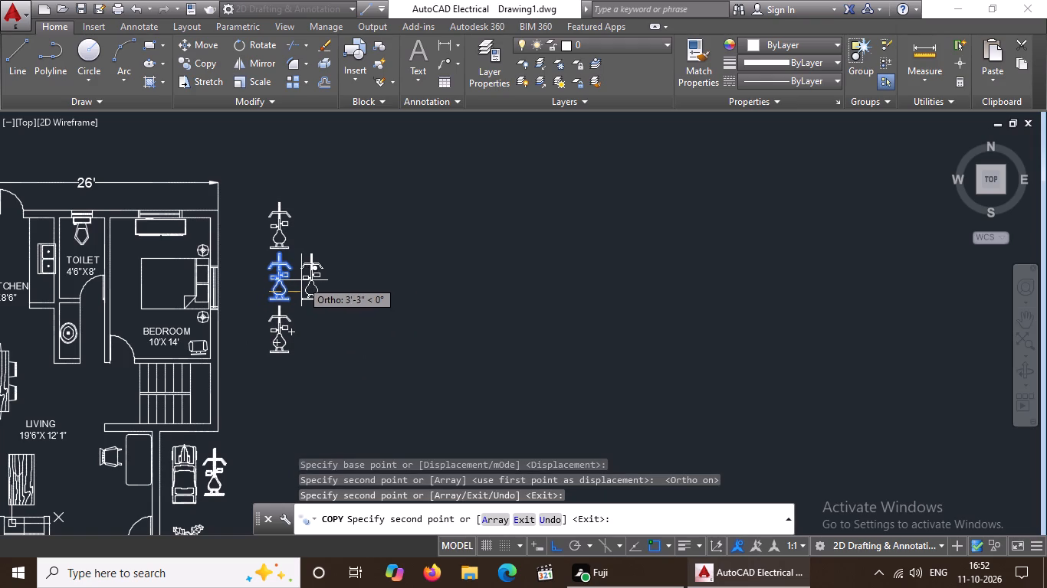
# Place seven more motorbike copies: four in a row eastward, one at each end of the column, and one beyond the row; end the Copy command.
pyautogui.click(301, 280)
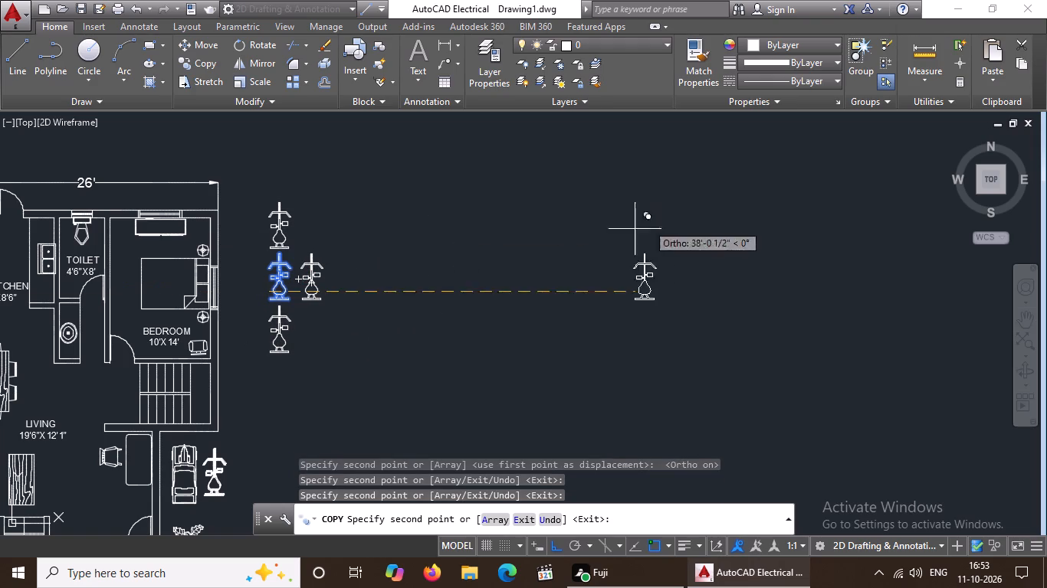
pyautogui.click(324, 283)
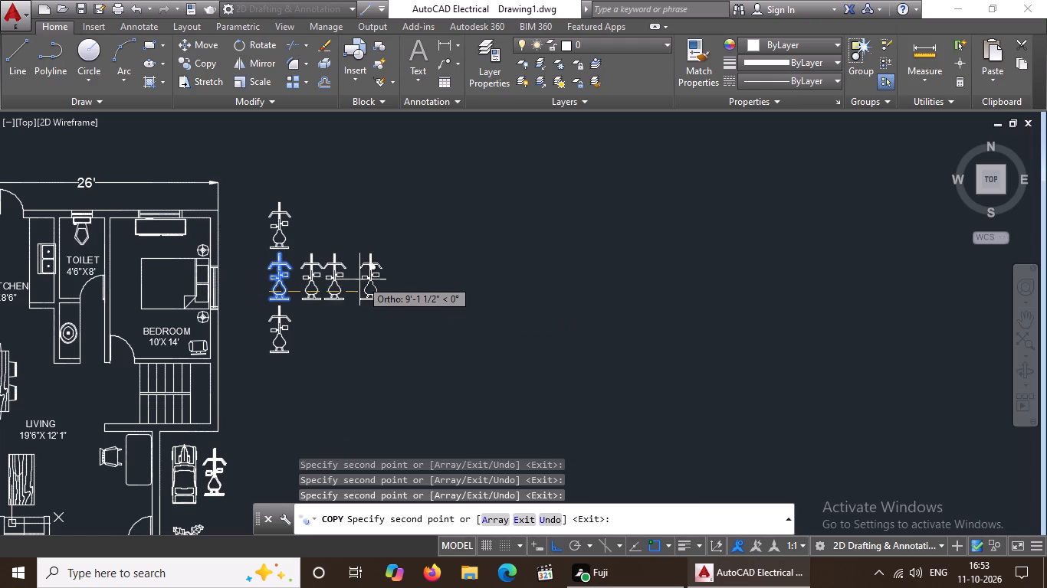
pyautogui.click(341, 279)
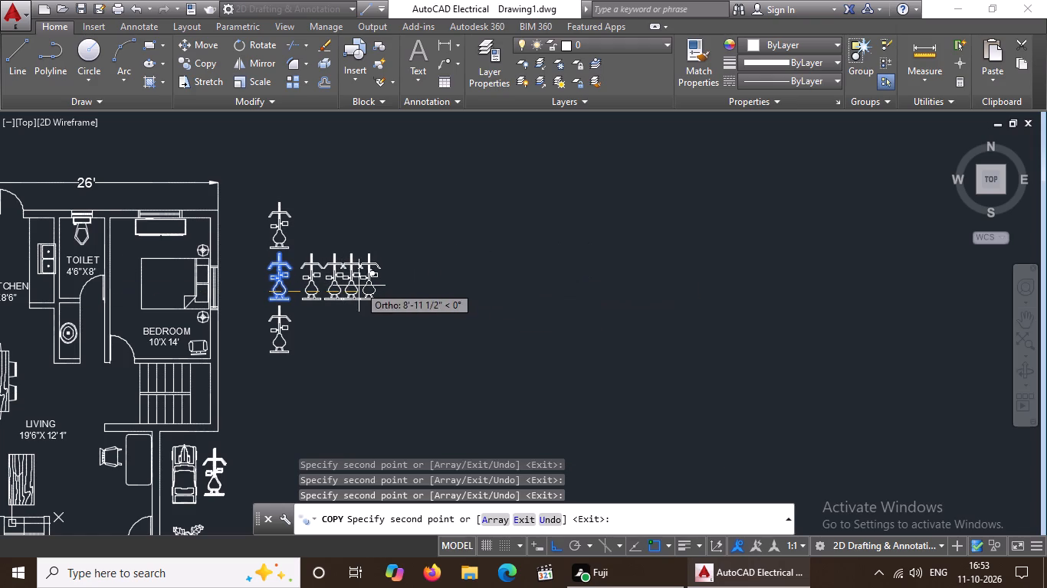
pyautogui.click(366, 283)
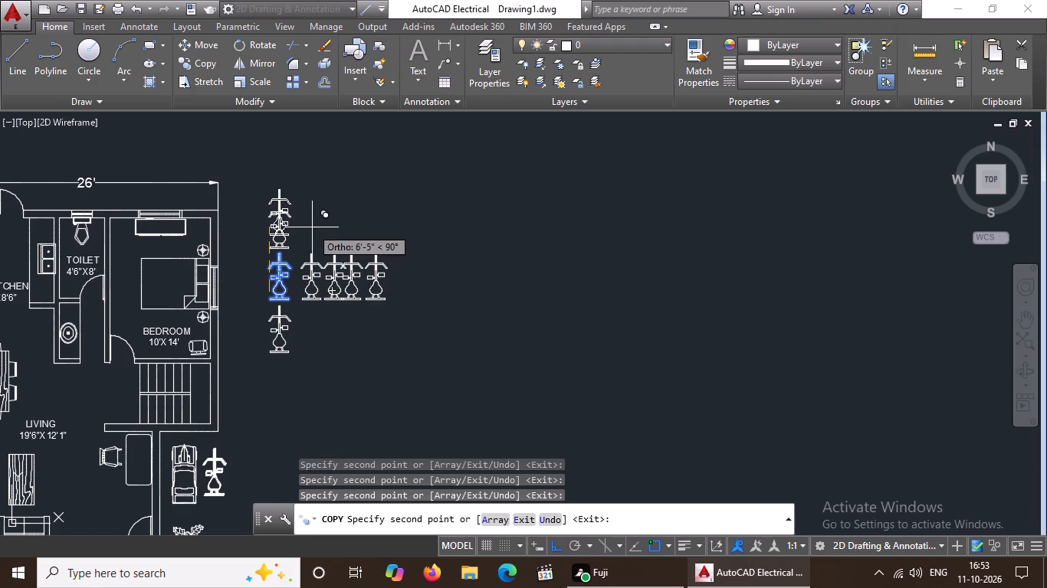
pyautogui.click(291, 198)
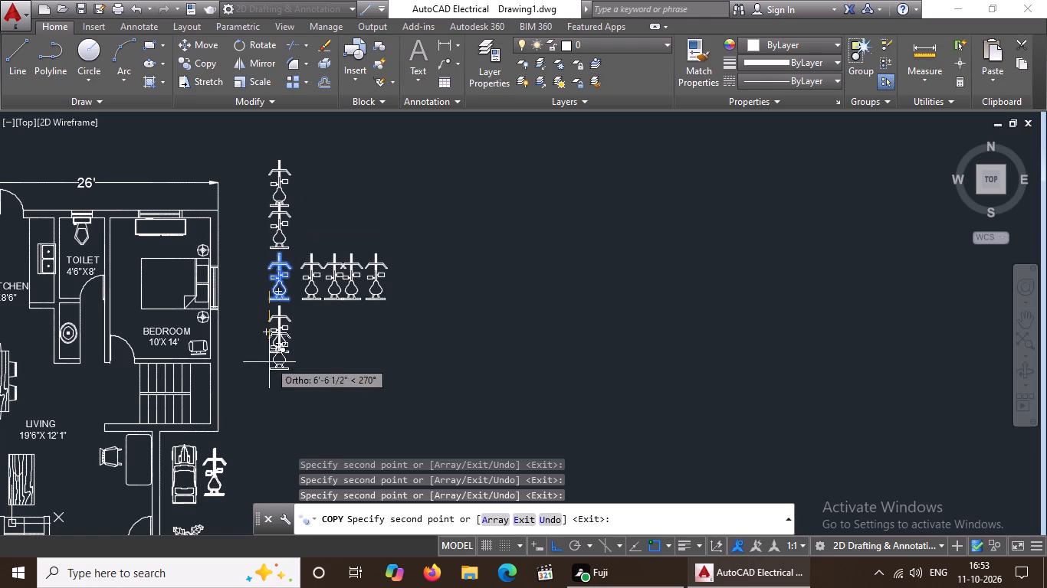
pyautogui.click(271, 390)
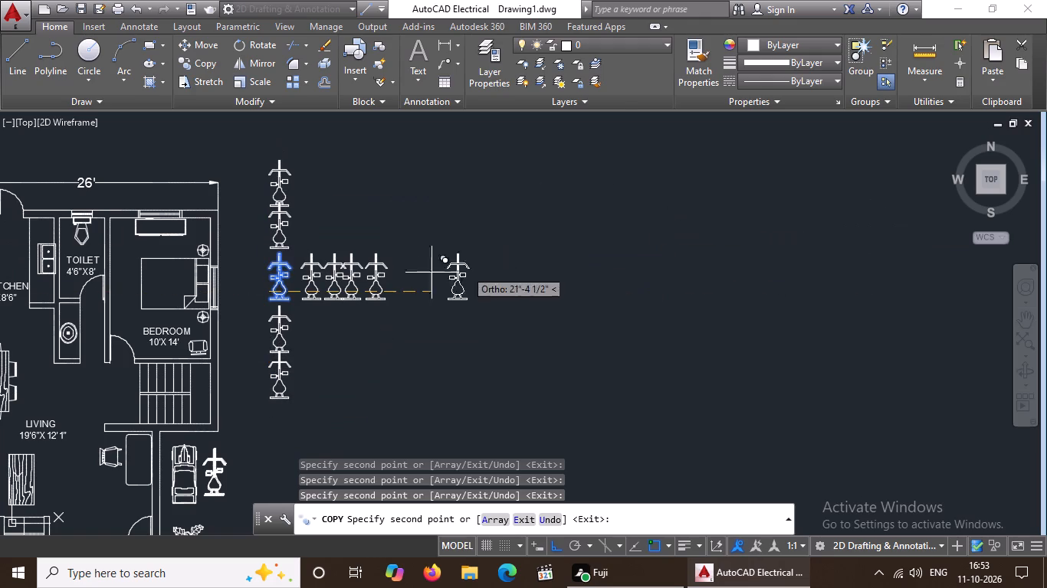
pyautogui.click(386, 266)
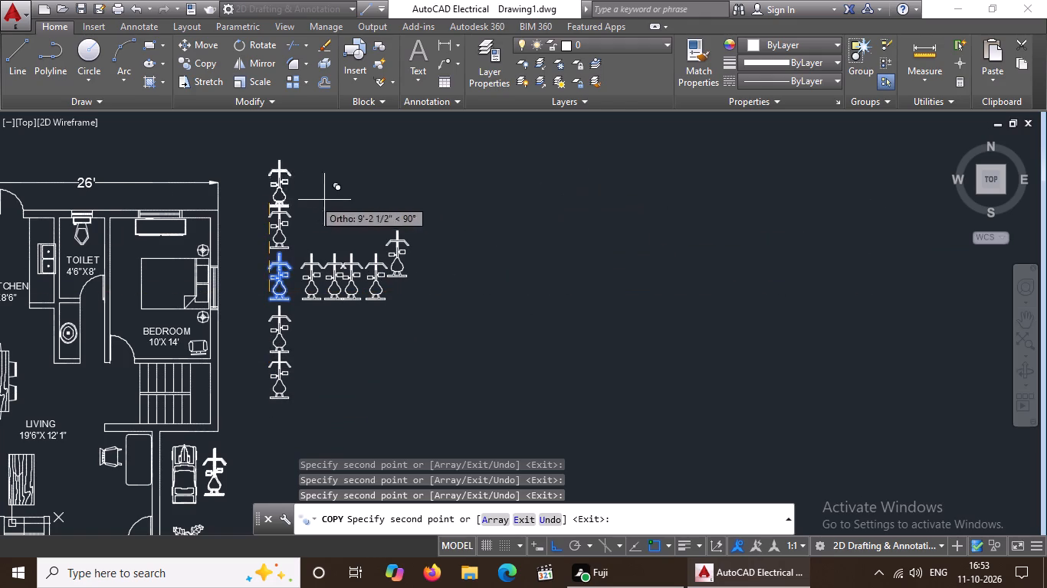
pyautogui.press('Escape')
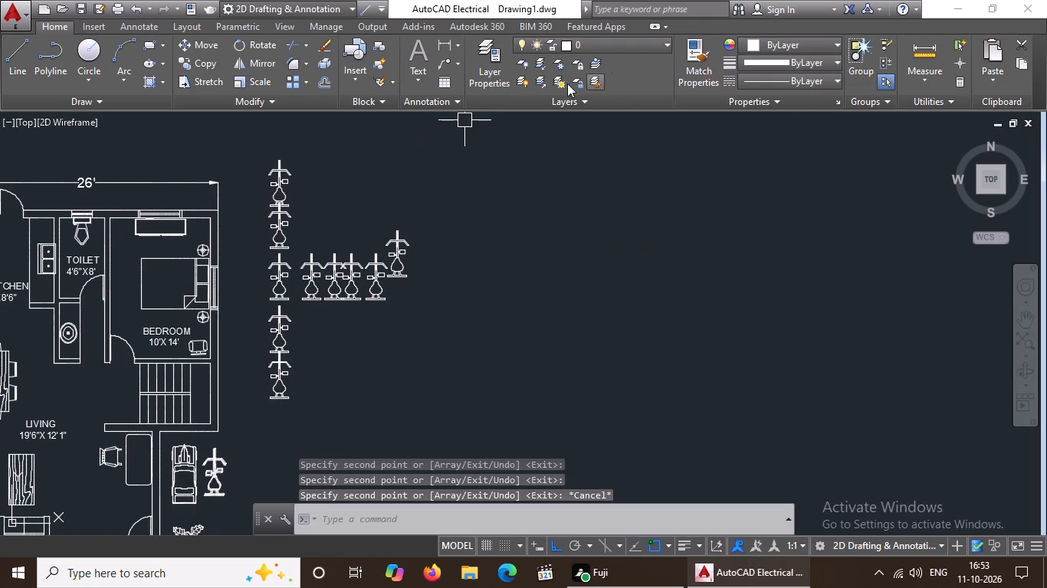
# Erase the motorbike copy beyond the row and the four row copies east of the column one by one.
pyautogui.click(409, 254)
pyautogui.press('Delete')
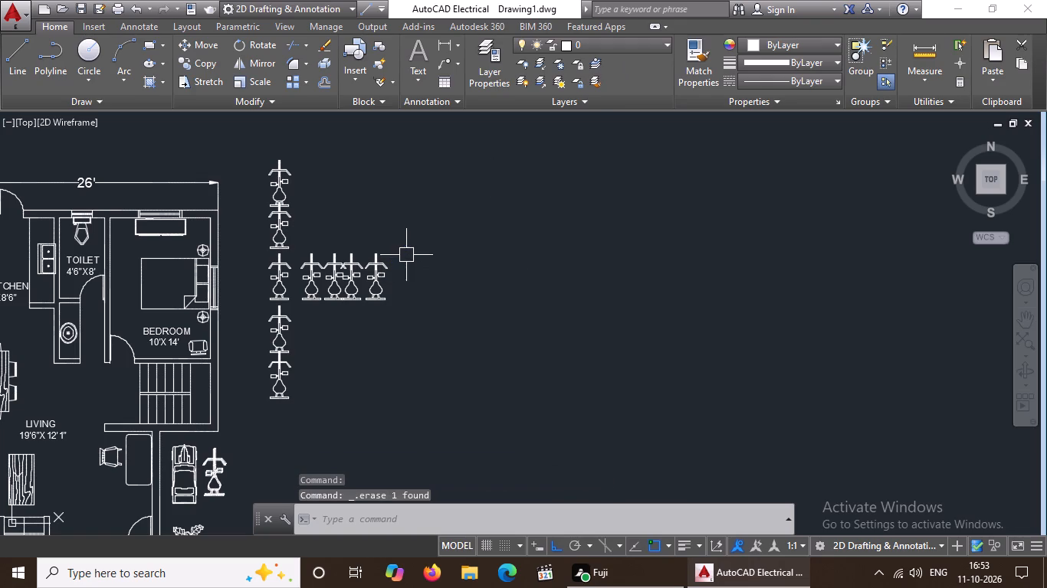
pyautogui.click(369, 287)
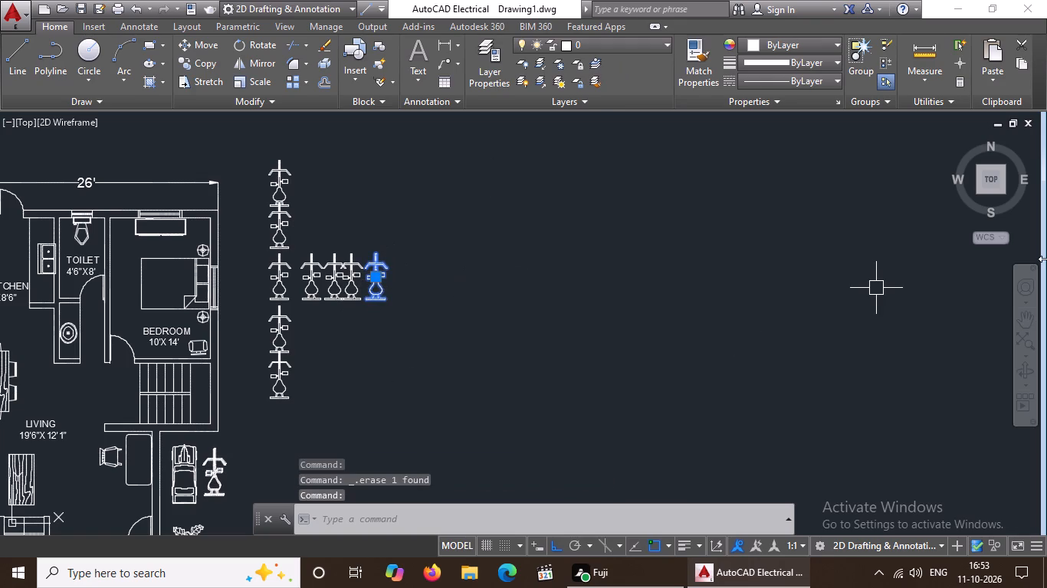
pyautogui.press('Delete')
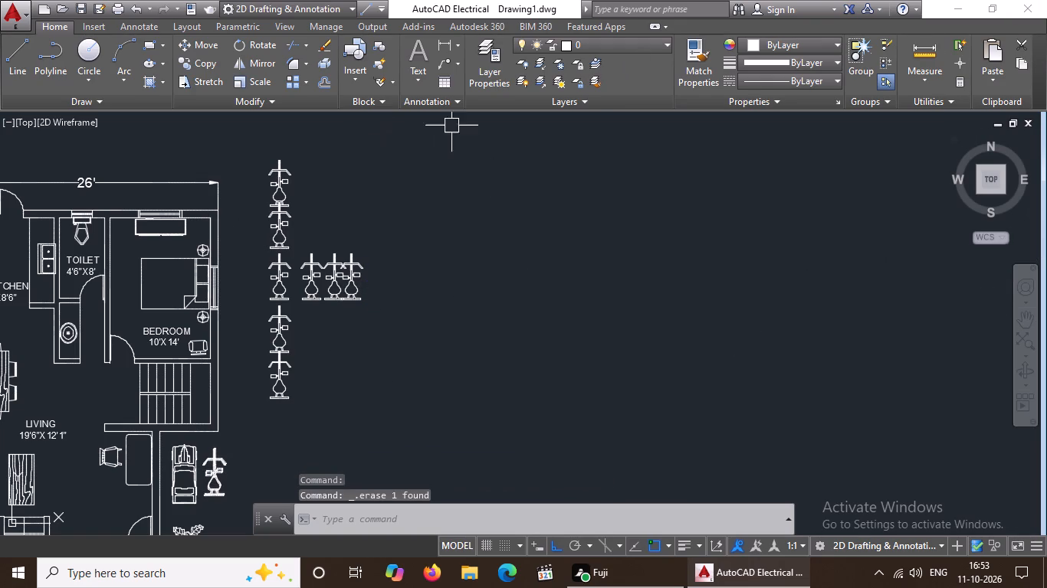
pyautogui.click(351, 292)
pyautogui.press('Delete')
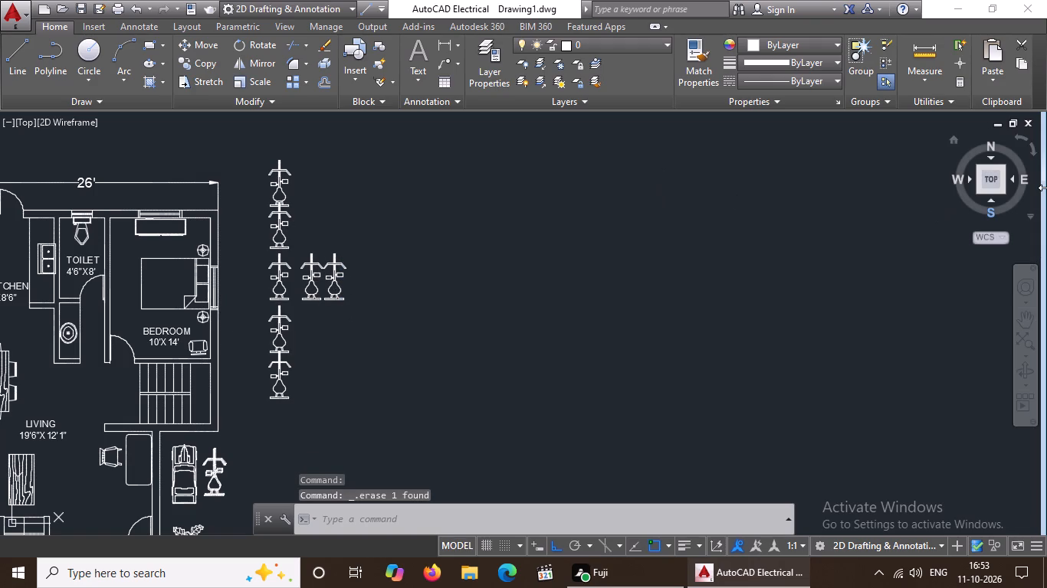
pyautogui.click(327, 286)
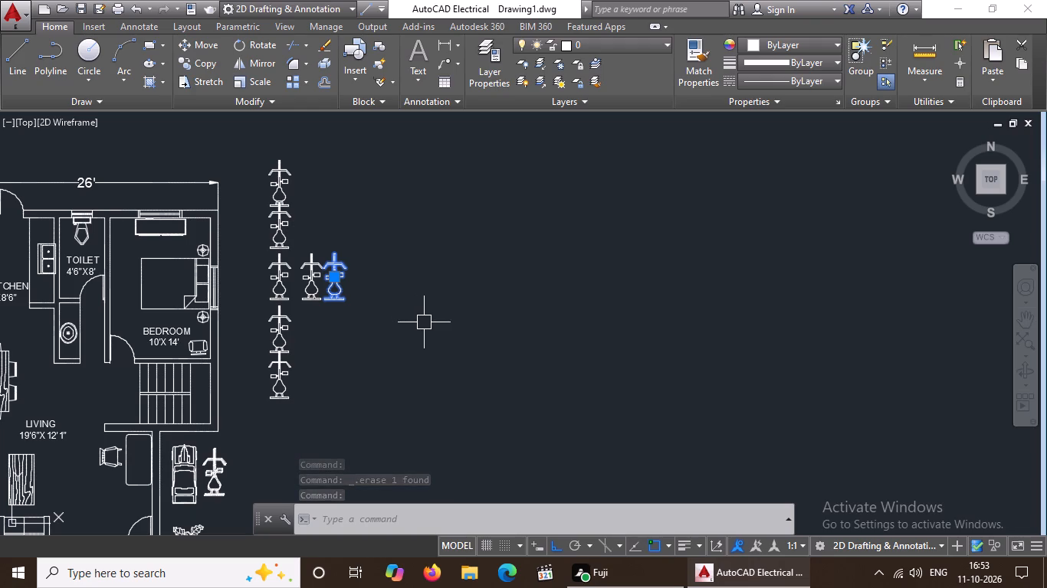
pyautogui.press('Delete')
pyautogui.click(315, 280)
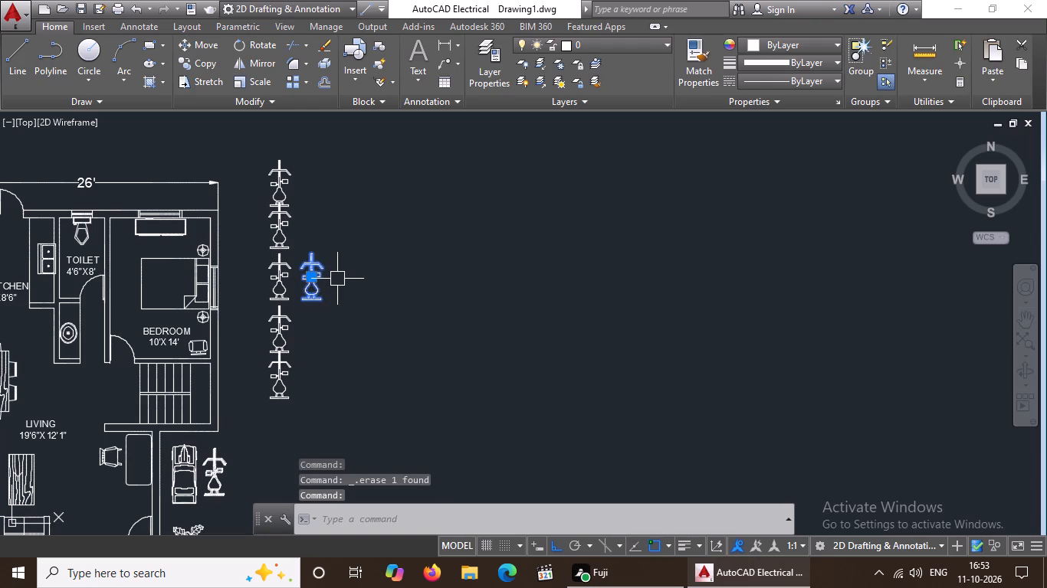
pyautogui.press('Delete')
# Erase all five motorbike copies in the column east of the bedroom, keeping the motorbike beside the car.
pyautogui.scroll(-1, 327, 283)
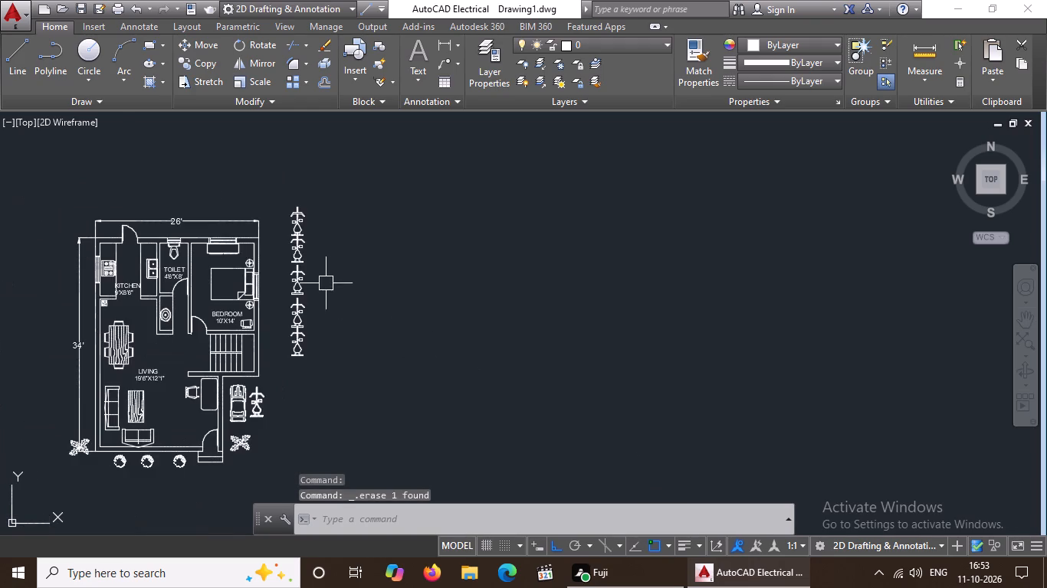
pyautogui.scroll(1, 292, 233)
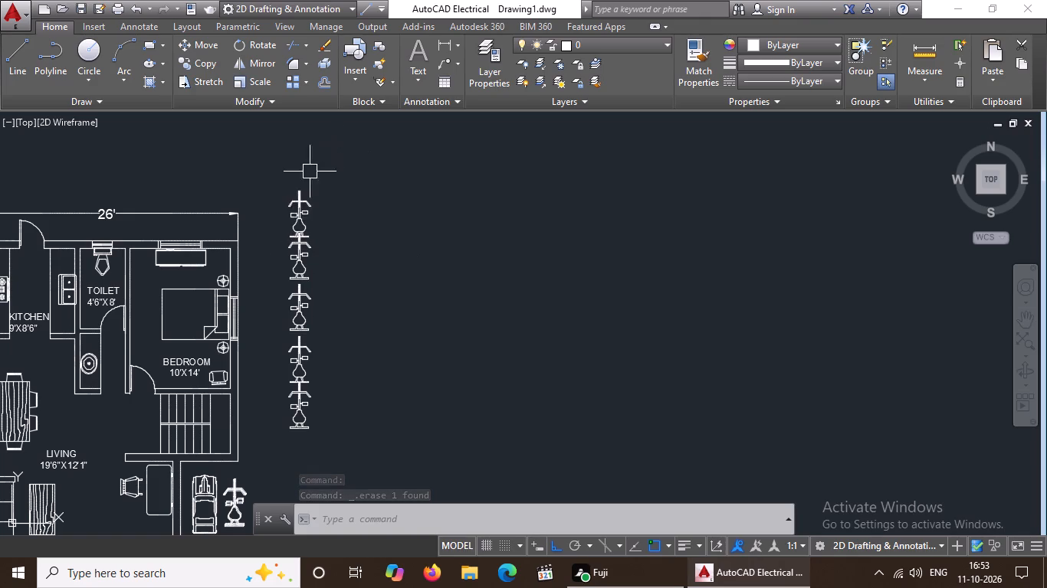
pyautogui.scroll(-2, 498, 162)
pyautogui.scroll(2, 430, 188)
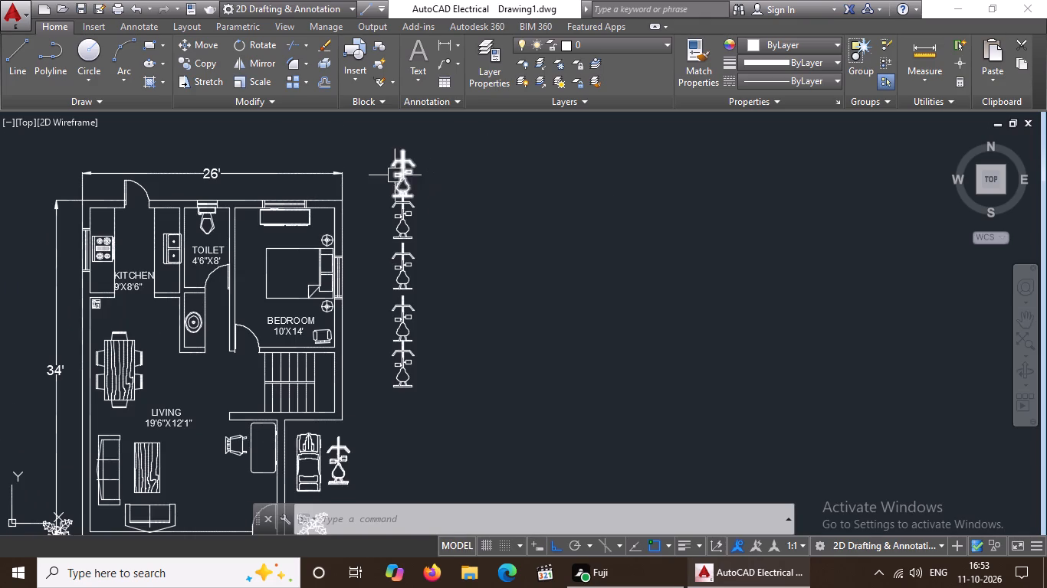
pyautogui.click(399, 174)
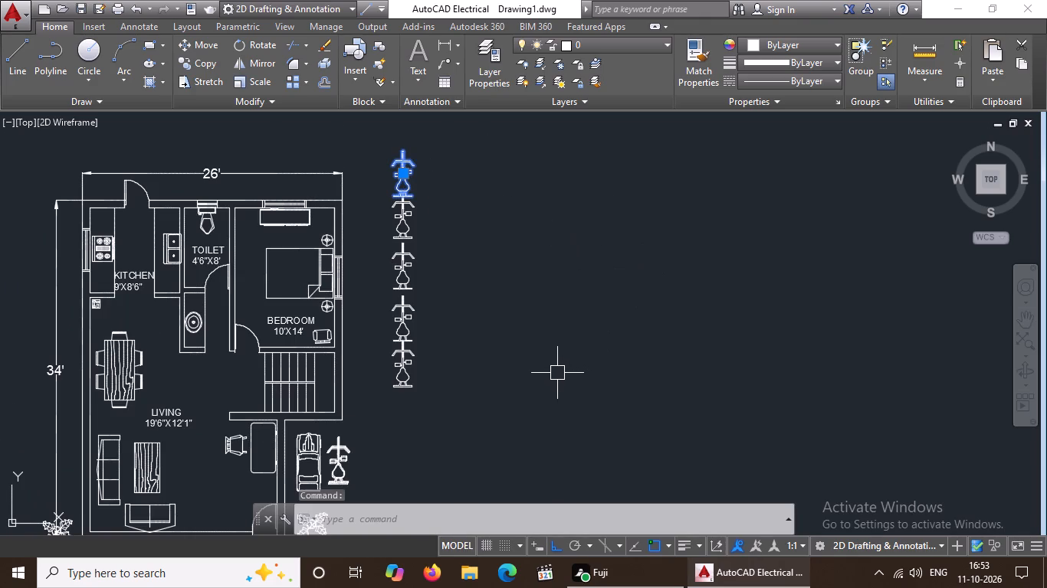
pyautogui.press('Delete')
pyautogui.moveTo(392, 220); pyautogui.dragTo(399, 222)
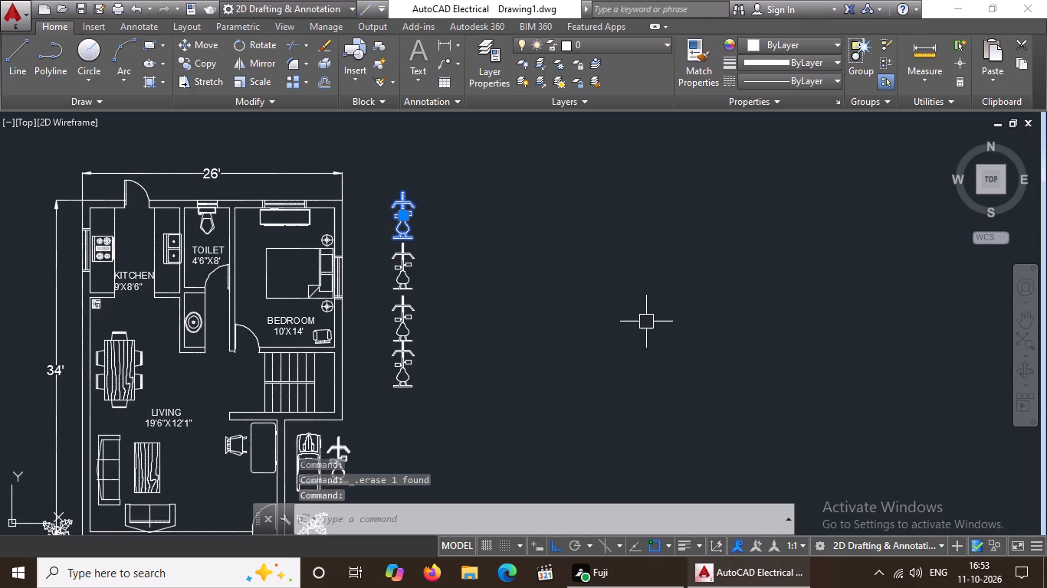
pyautogui.press('Delete')
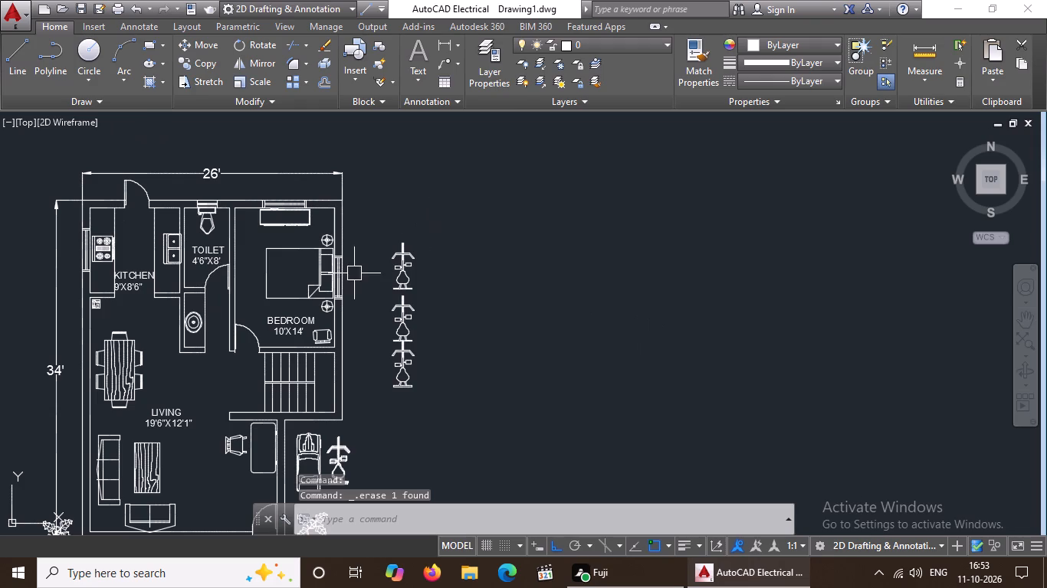
pyautogui.click(419, 277)
pyautogui.click(396, 288)
pyautogui.press('Delete')
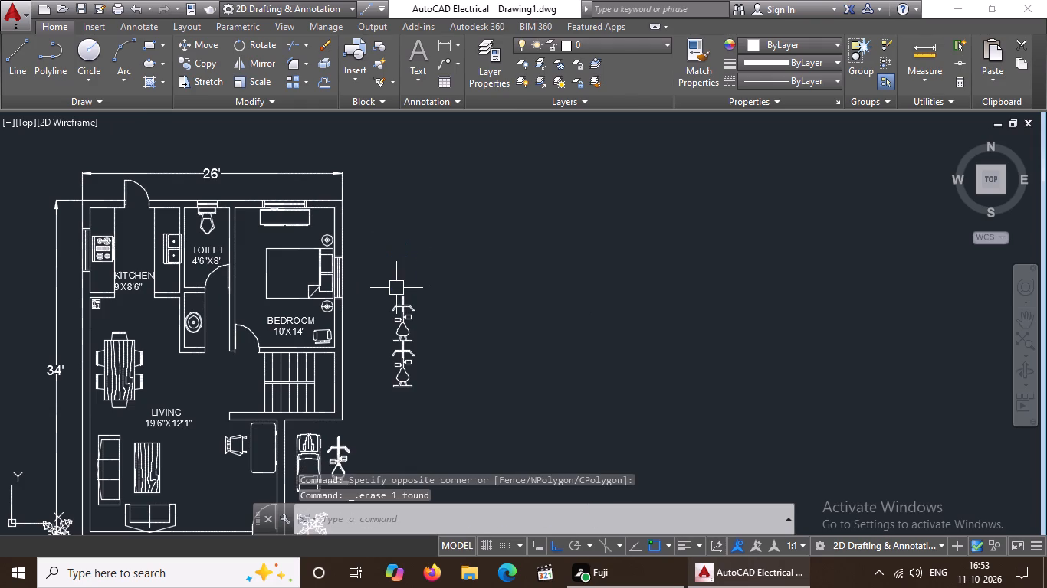
pyautogui.click(406, 327)
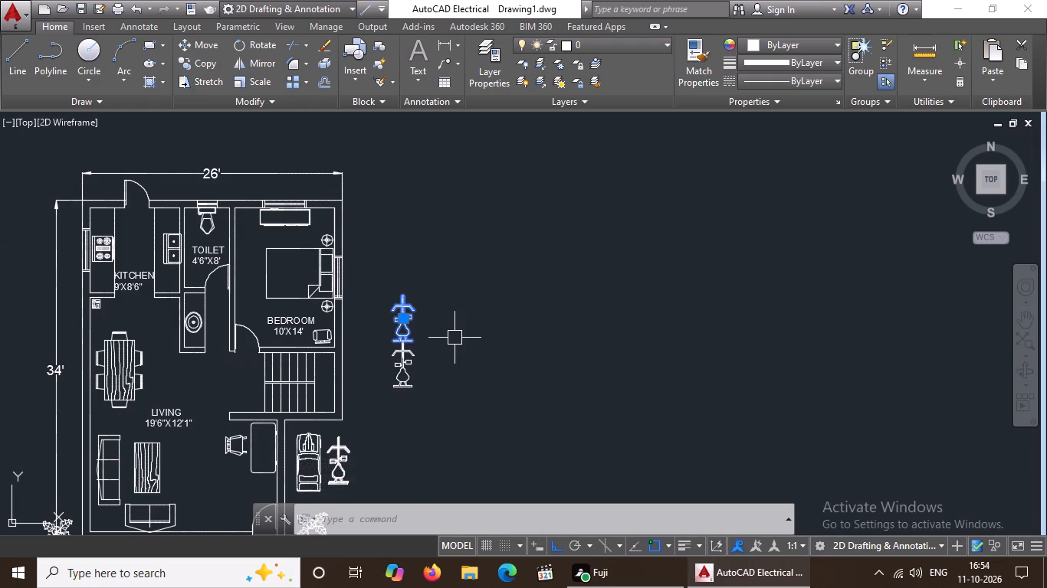
pyautogui.press('Delete')
pyautogui.click(415, 378)
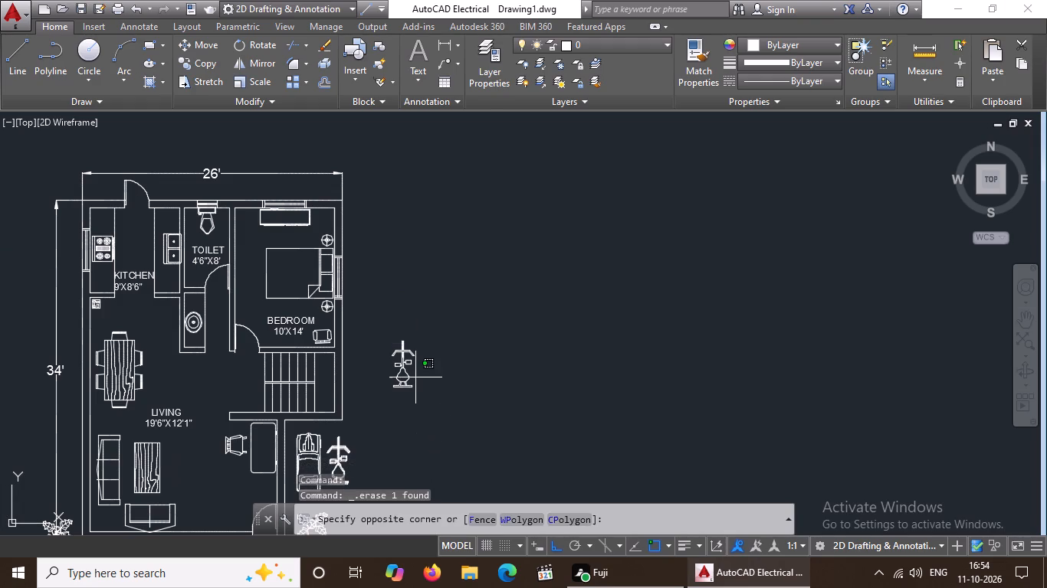
pyautogui.click(382, 371)
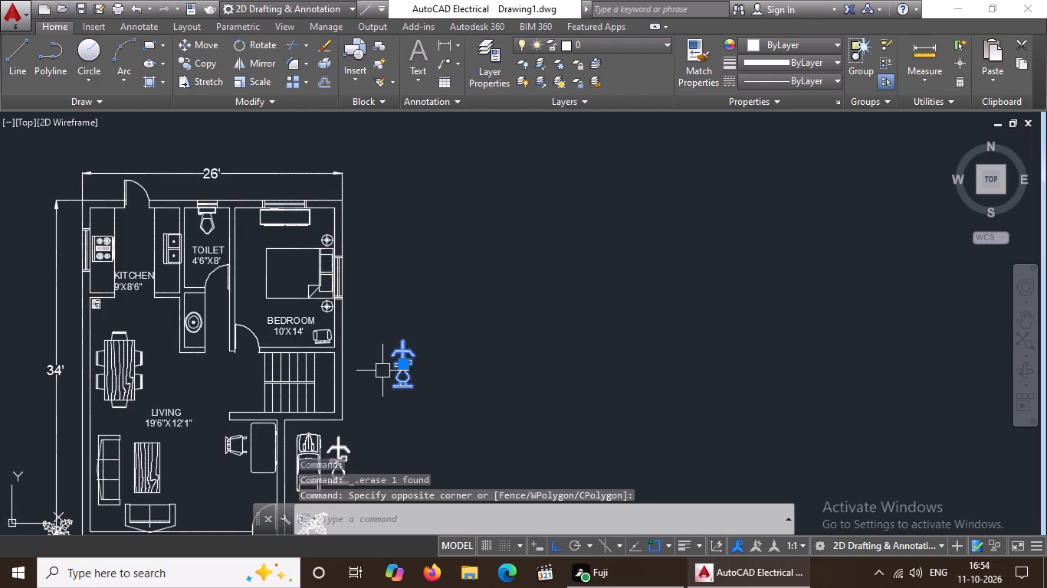
pyautogui.press('Delete')
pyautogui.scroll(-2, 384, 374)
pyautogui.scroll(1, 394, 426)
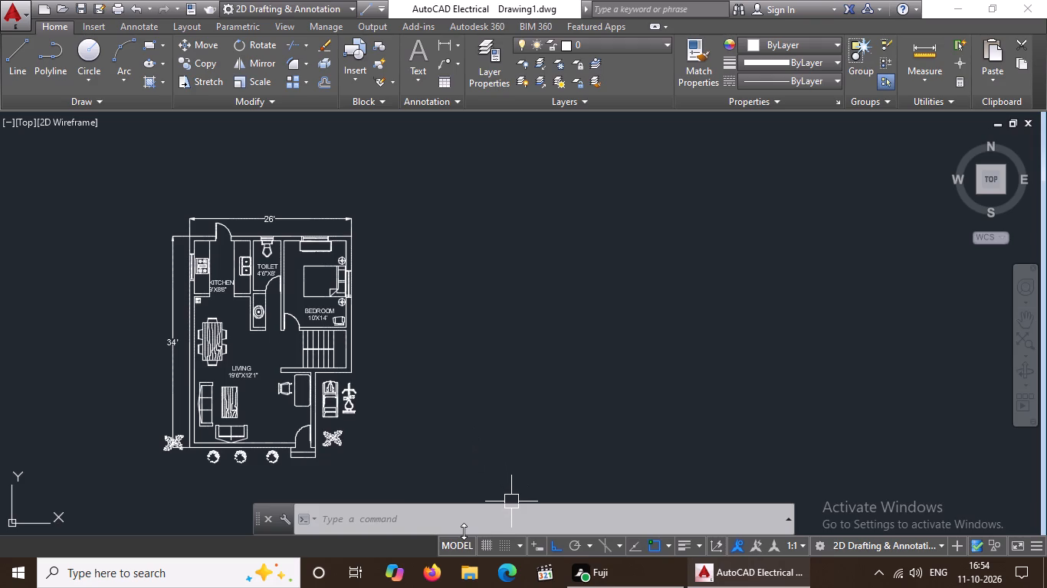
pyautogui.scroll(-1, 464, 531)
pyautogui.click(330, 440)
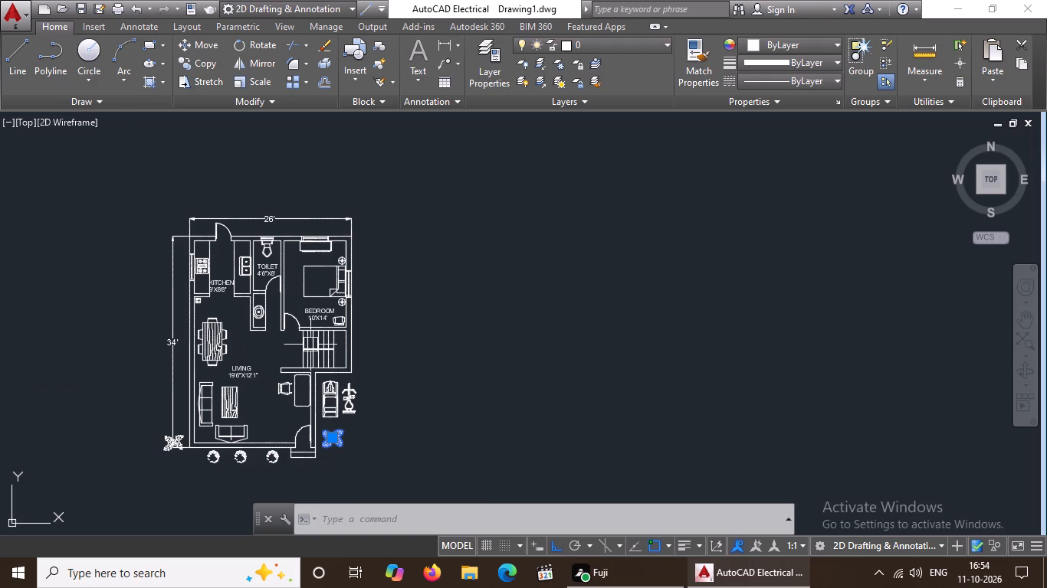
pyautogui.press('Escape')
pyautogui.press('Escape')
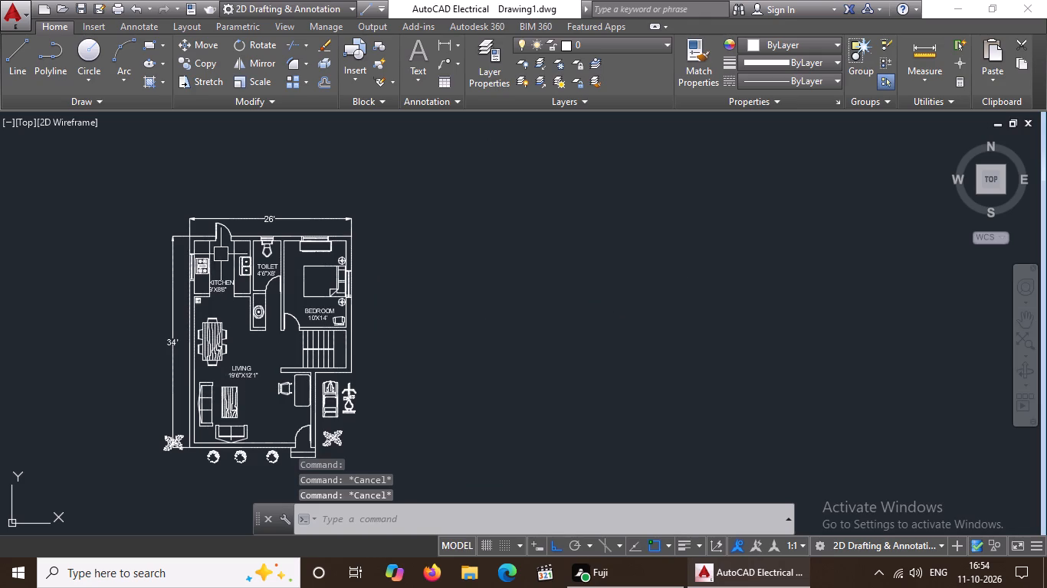
# Start a line in the open space east of the house, 10" upward, followed by two 2" segments back down.
pyautogui.scroll(-2, 441, 344)
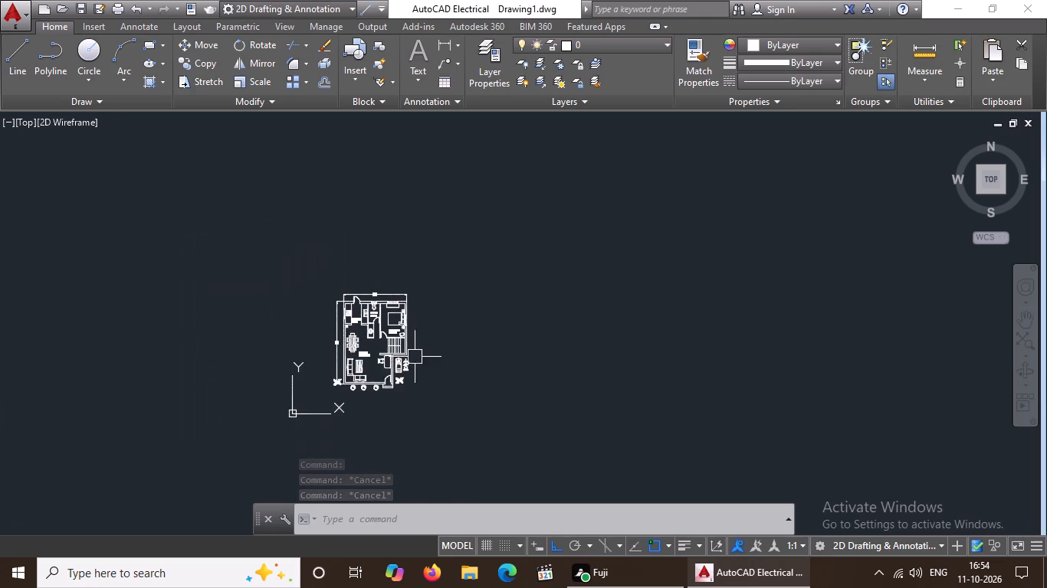
pyautogui.scroll(2, 379, 385)
pyautogui.moveTo(3, 58); pyautogui.dragTo(22, 61)
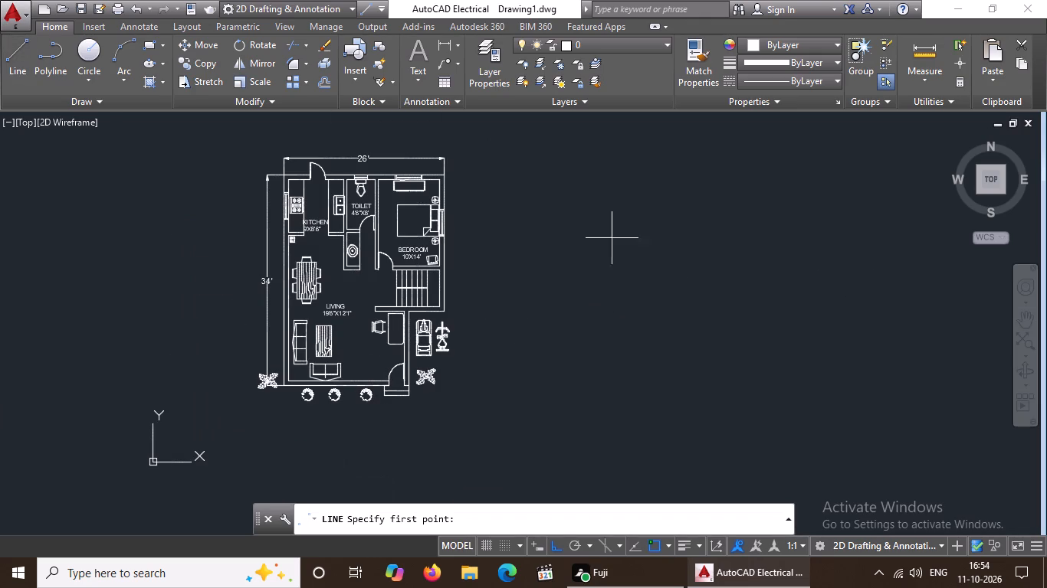
pyautogui.click(509, 291)
pyautogui.write('10"')
pyautogui.press('Return')
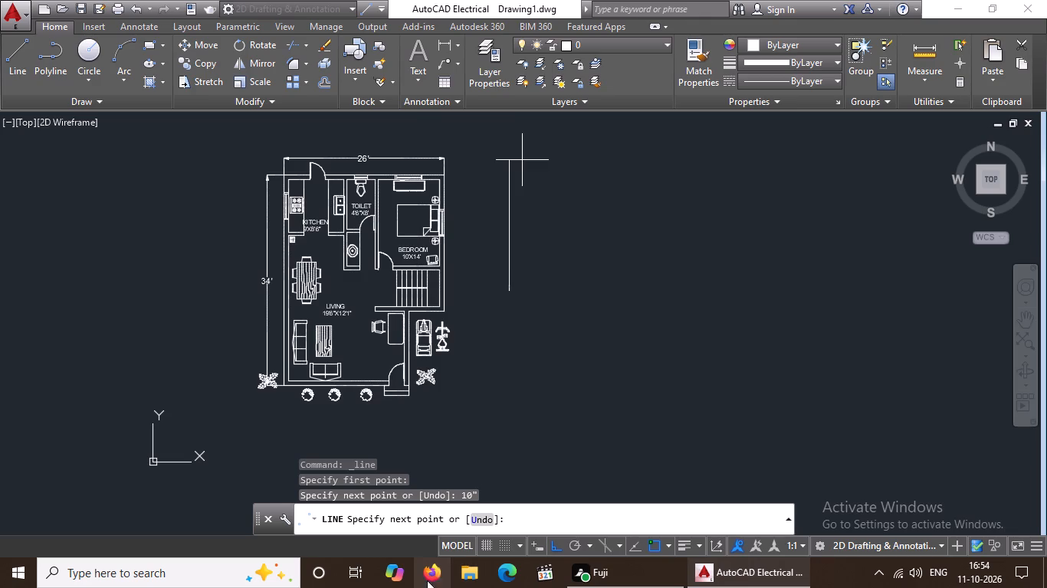
pyautogui.scroll(1, 533, 407)
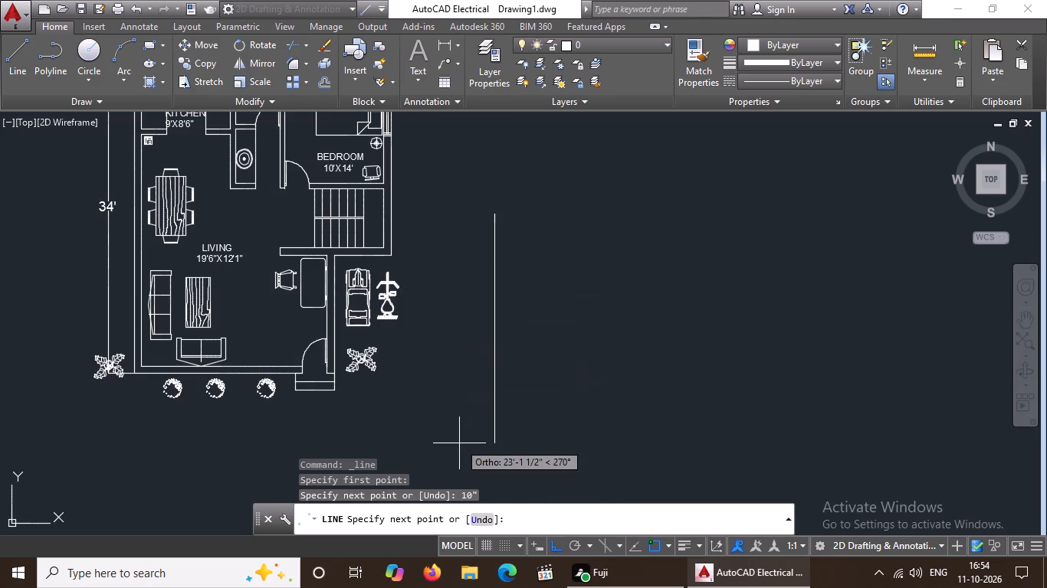
pyautogui.press('2')
pyautogui.press('Return')
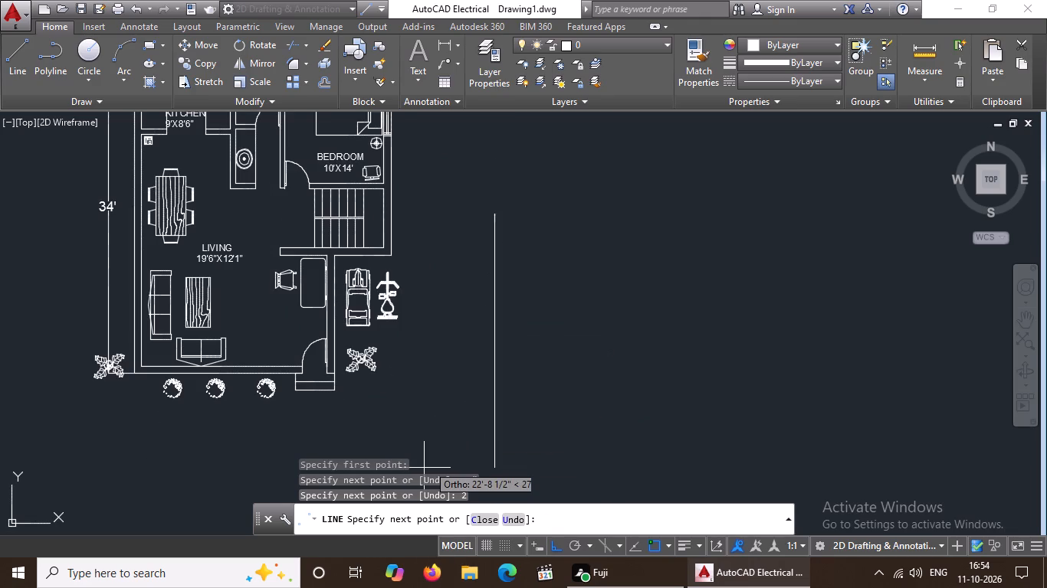
pyautogui.press('2')
pyautogui.press('Return')
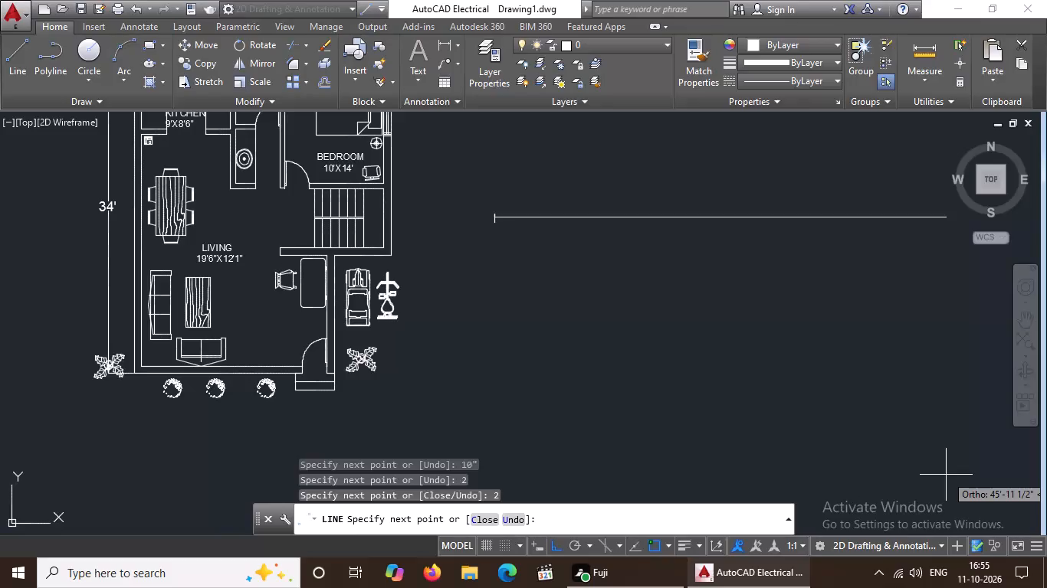
# Continue the line with two 2" segments east, then downward segments of 2", 2" and 1".
pyautogui.press('2')
pyautogui.press('Return')
pyautogui.press('2')
pyautogui.press('Return')
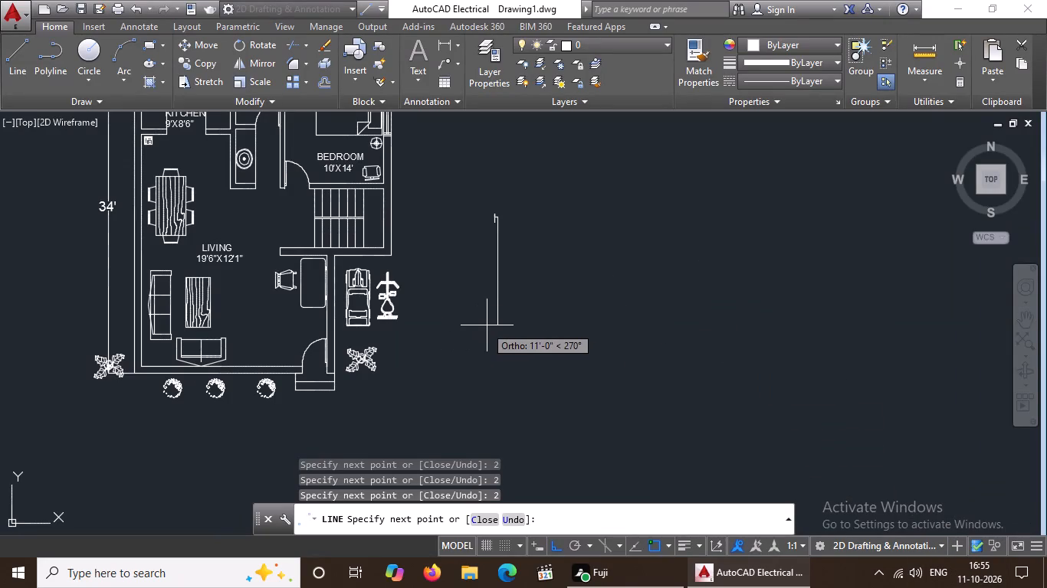
pyautogui.press('2')
pyautogui.press('Return')
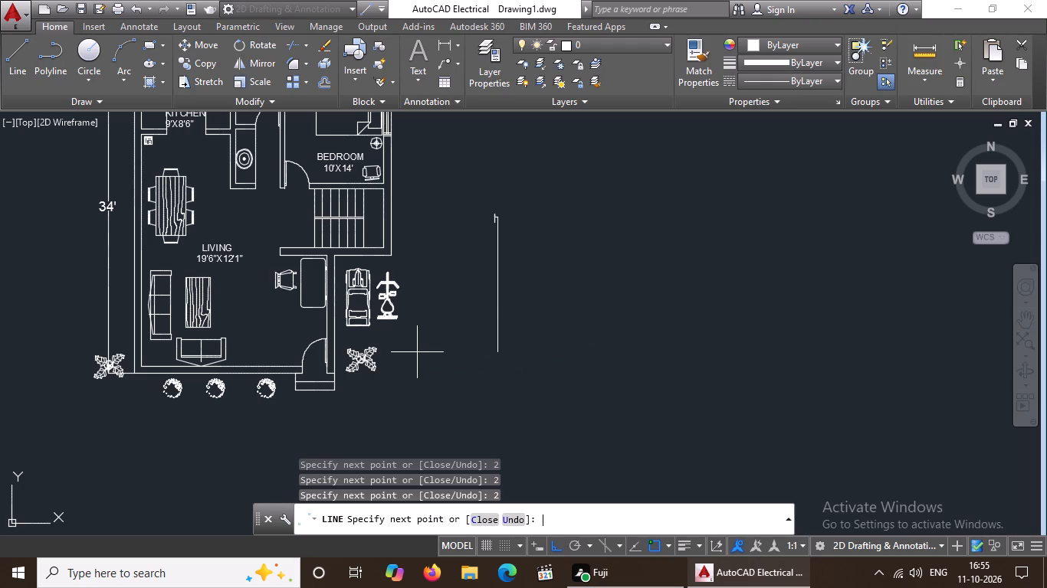
pyautogui.press('2')
pyautogui.press('Return')
pyautogui.press('1')
pyautogui.press('Return')
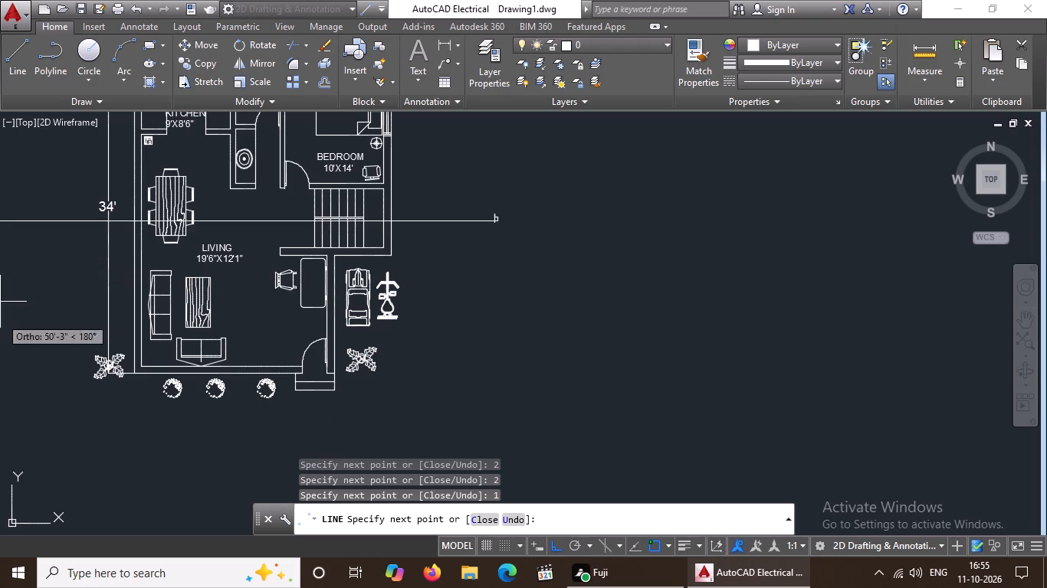
# Continue the line westward with segments of 1", 1" and 13".
pyautogui.press('1')
pyautogui.press('Return')
pyautogui.press('1')
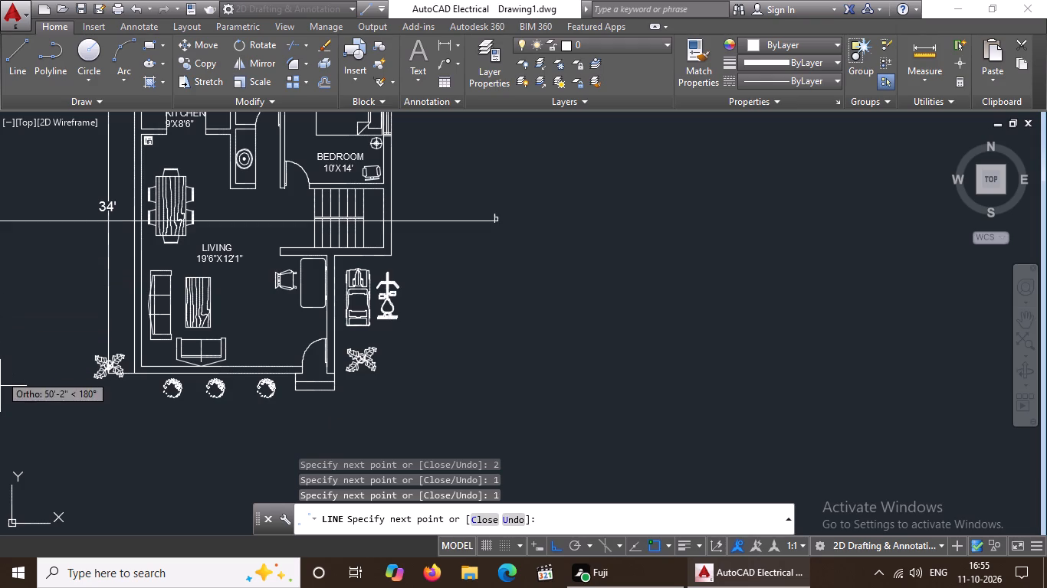
pyautogui.press('Return')
pyautogui.write('13')
pyautogui.press('Return')
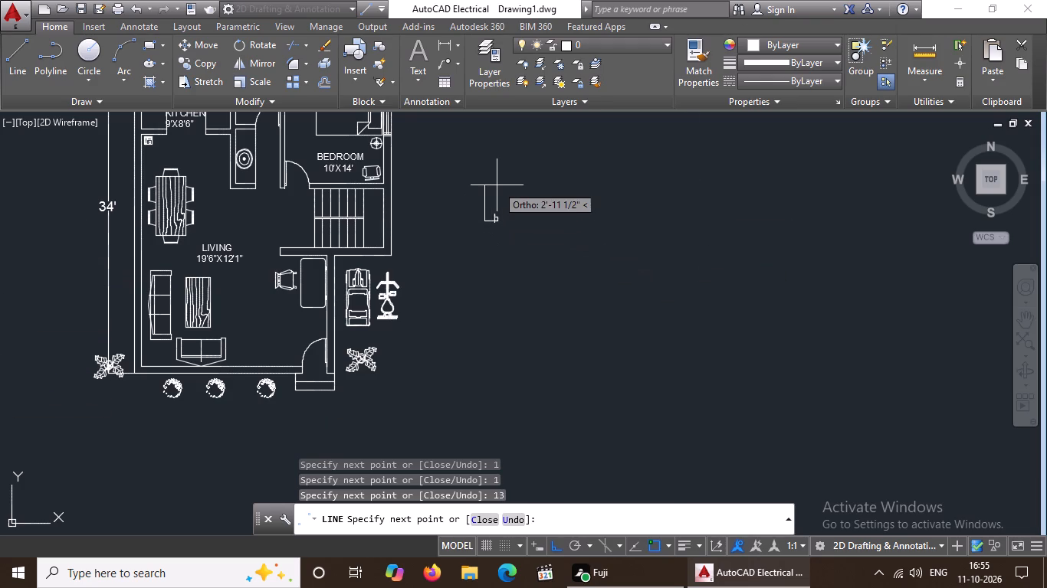
# Continue the line upward with an 11" segment followed by six 1" segments.
pyautogui.press('1')
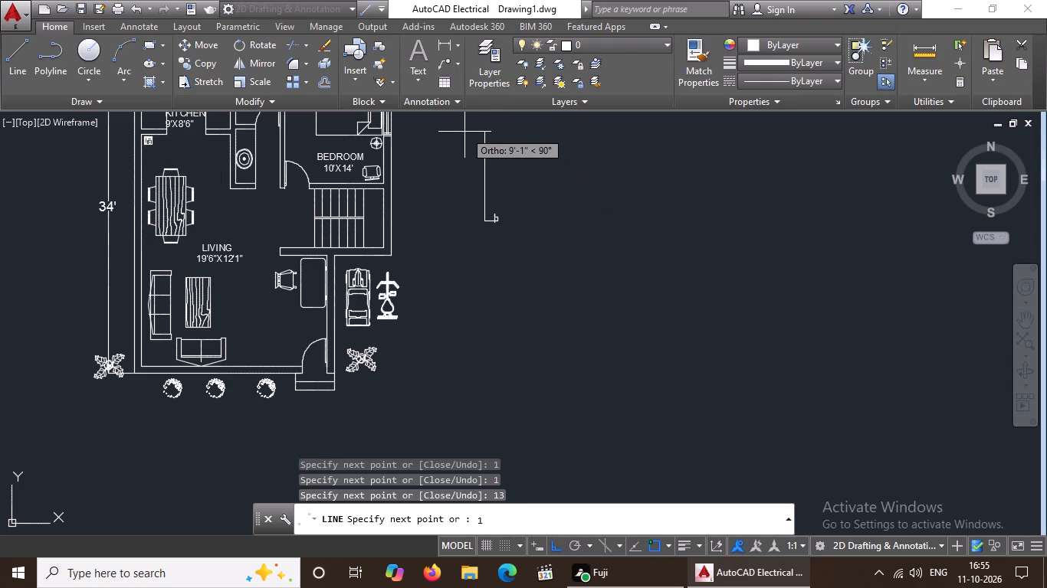
pyautogui.press('1')
pyautogui.press('Return')
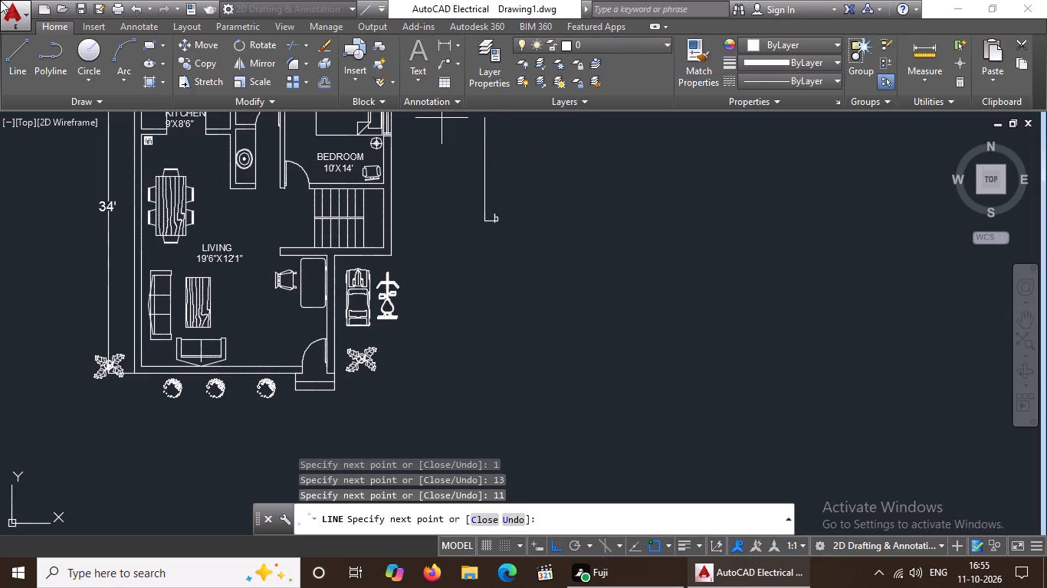
pyautogui.press('1')
pyautogui.press('Return')
pyautogui.press('1')
pyautogui.press('Return')
pyautogui.press('1')
pyautogui.press('Return')
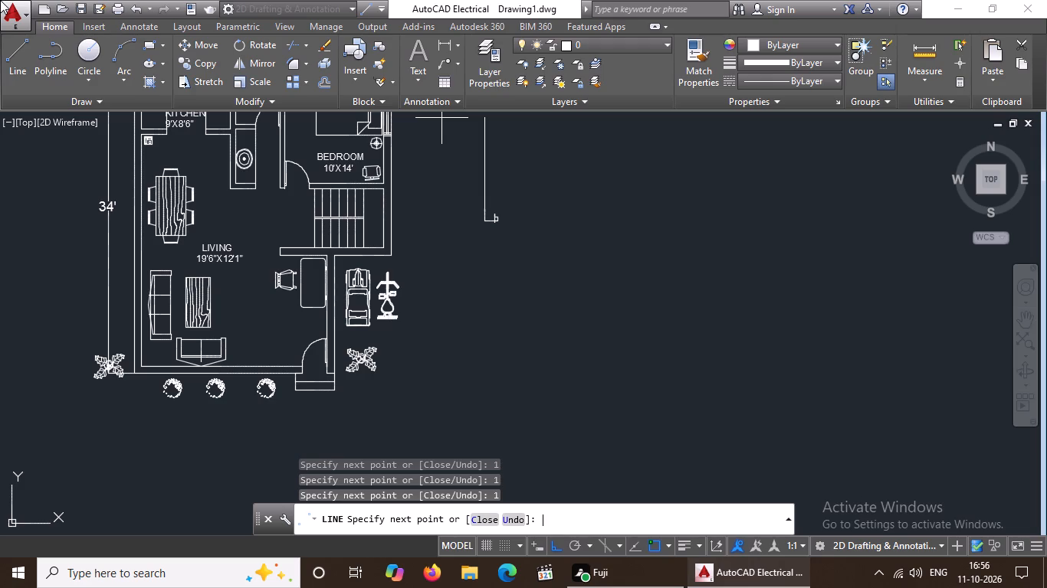
pyautogui.press('1')
pyautogui.press('Return')
pyautogui.press('1')
pyautogui.press('Return')
pyautogui.press('1')
pyautogui.press('Return')
# Extend the line further upward with four 2" segments.
pyautogui.press('2')
pyautogui.press('Return')
pyautogui.press('2')
pyautogui.press('Return')
pyautogui.press('2')
pyautogui.press('Return')
pyautogui.press('2')
pyautogui.press('Return')
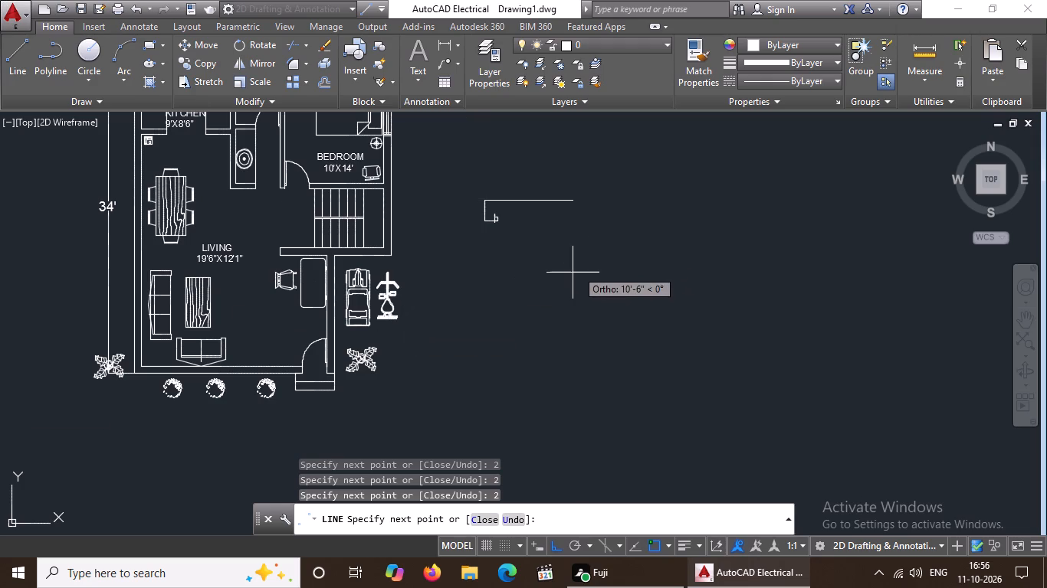
# Turn the line back downward with segments of 1", 1", 2" and 2".
pyautogui.press('1')
pyautogui.press('Return')
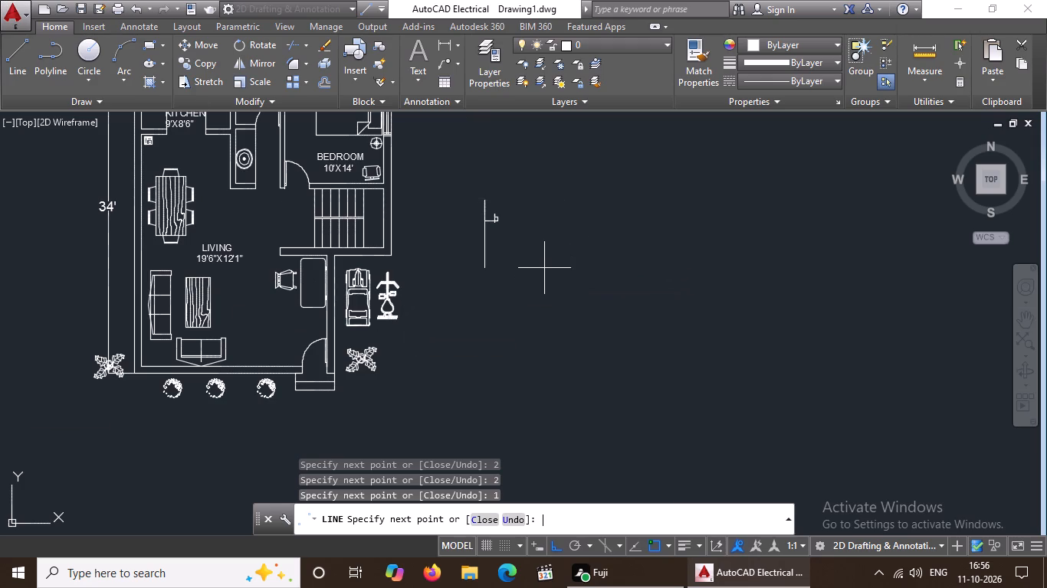
pyautogui.press('1')
pyautogui.press('Return')
pyautogui.press('2')
pyautogui.press('Return')
pyautogui.press('2')
pyautogui.press('Return')
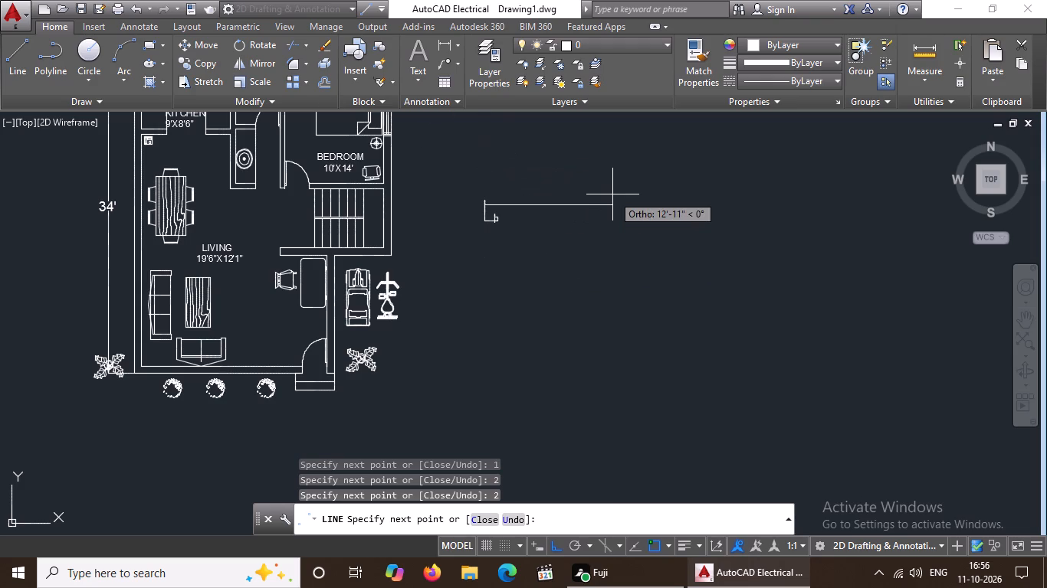
# Continue the line with three 2" segments east and two 2" segments down.
pyautogui.press('2')
pyautogui.press('Return')
pyautogui.press('2')
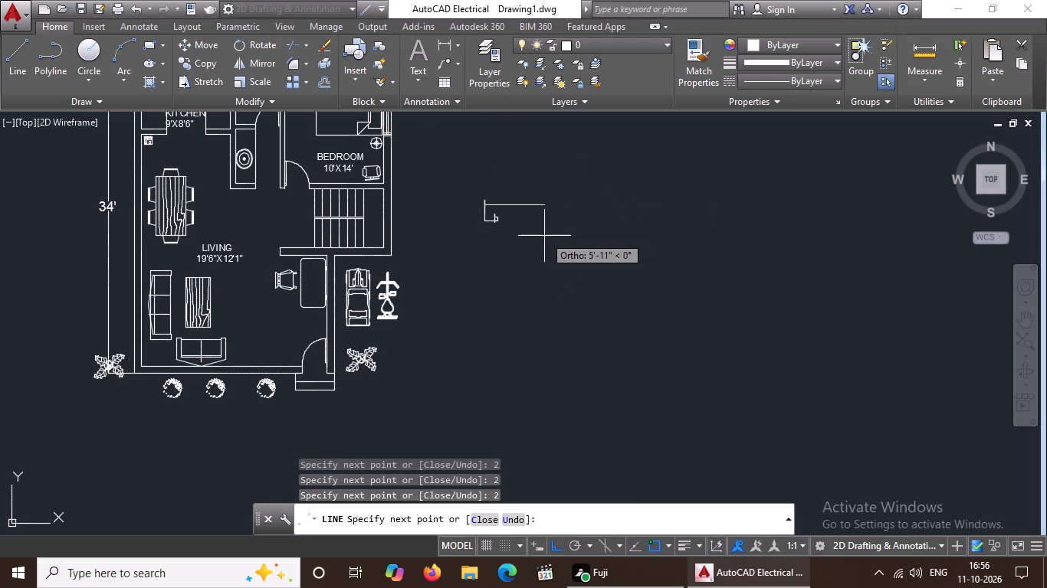
pyautogui.press('Return')
pyautogui.press('2')
pyautogui.press('Return')
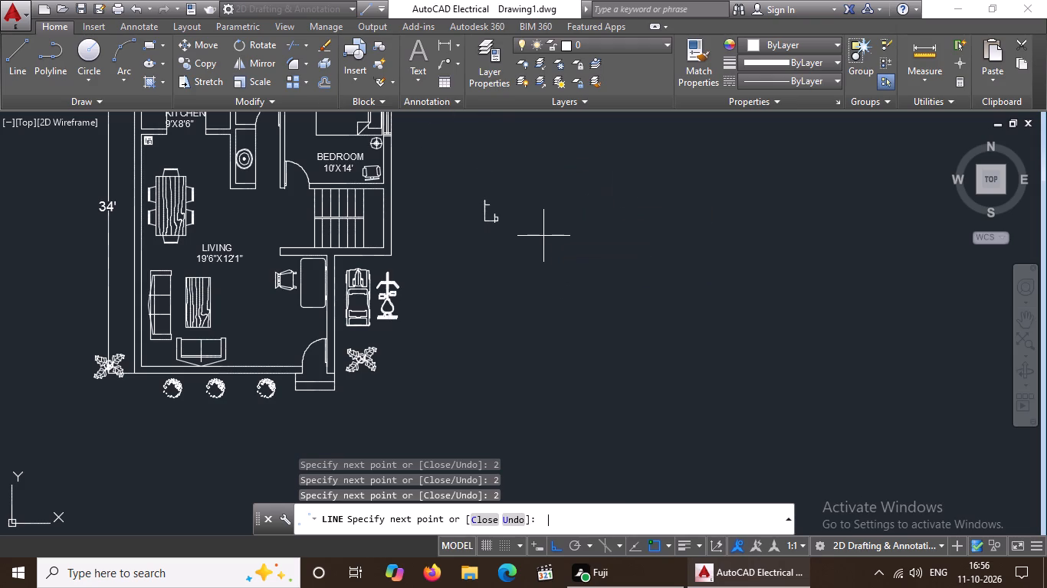
pyautogui.press('2')
pyautogui.press('Return')
pyautogui.press('2')
pyautogui.press('Return')
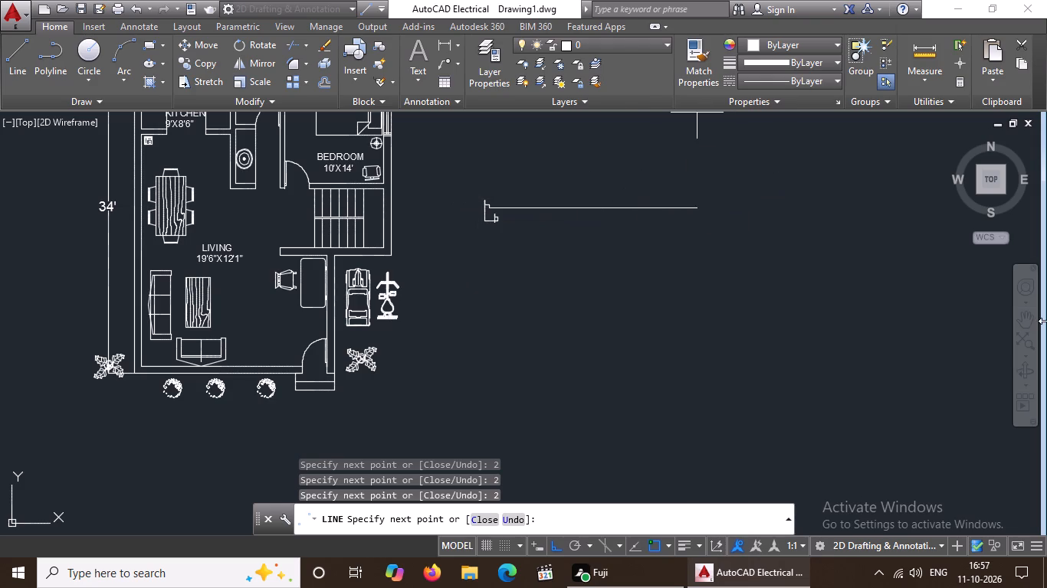
# Continue the line east with nine 2" segments.
pyautogui.press('2')
pyautogui.press('Return')
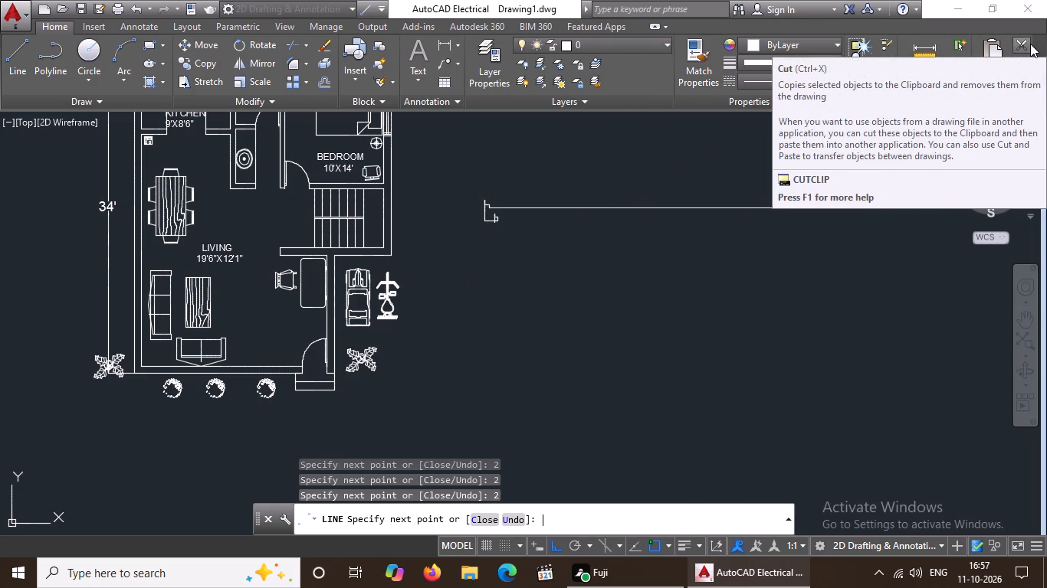
pyautogui.press('2')
pyautogui.press('Return')
pyautogui.press('2')
pyautogui.press('Return')
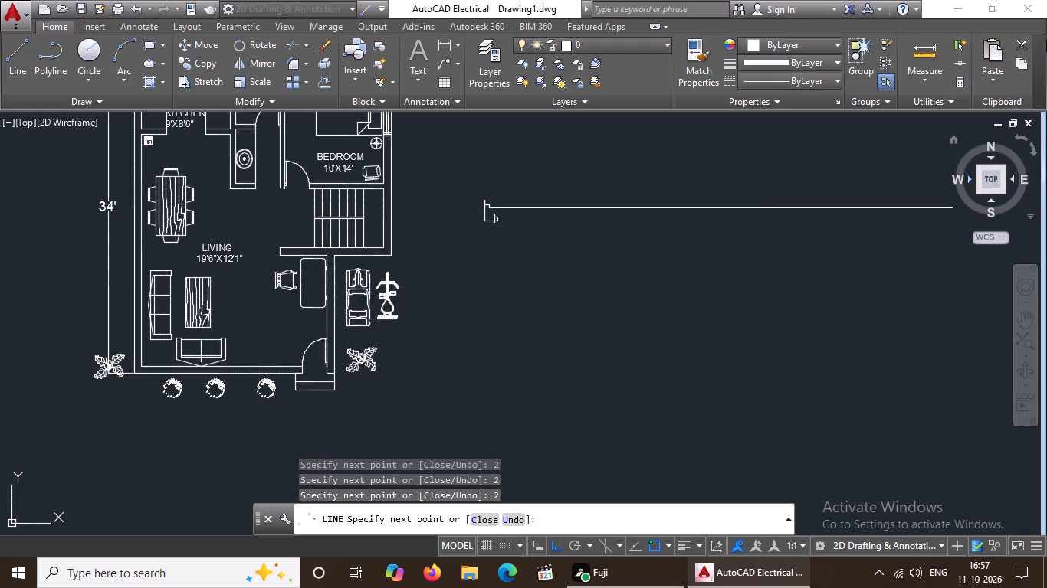
pyautogui.press('2')
pyautogui.press('Return')
pyautogui.press('2')
pyautogui.press('Return')
pyautogui.press('2')
pyautogui.press('Return')
pyautogui.press('2')
pyautogui.press('Return')
pyautogui.press('2')
pyautogui.press('Return')
pyautogui.press('2')
pyautogui.press('Return')
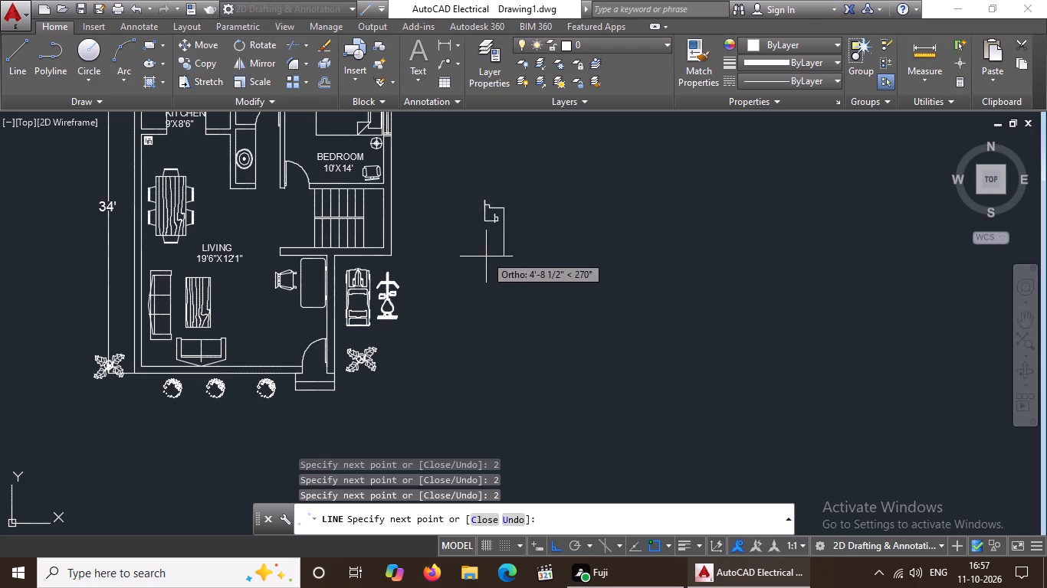
# Turn the line down with a 1" segment and end it there.
pyautogui.press('1')
pyautogui.press('Return')
pyautogui.press('Return')
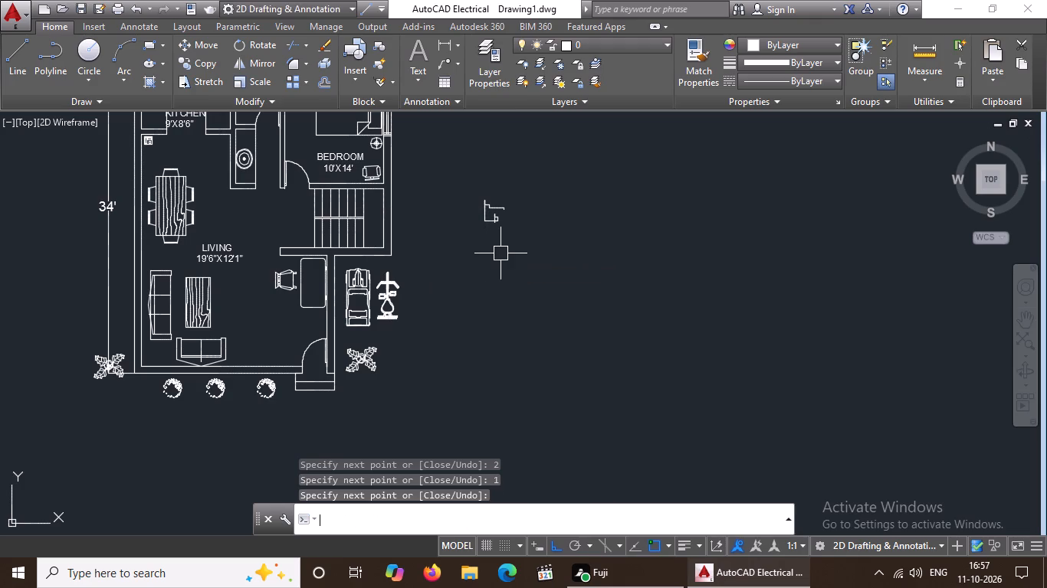
# Start a new line at the free end of the short 1" drop and run seven 1" segments straight down.
pyautogui.scroll(2, 574, 232)
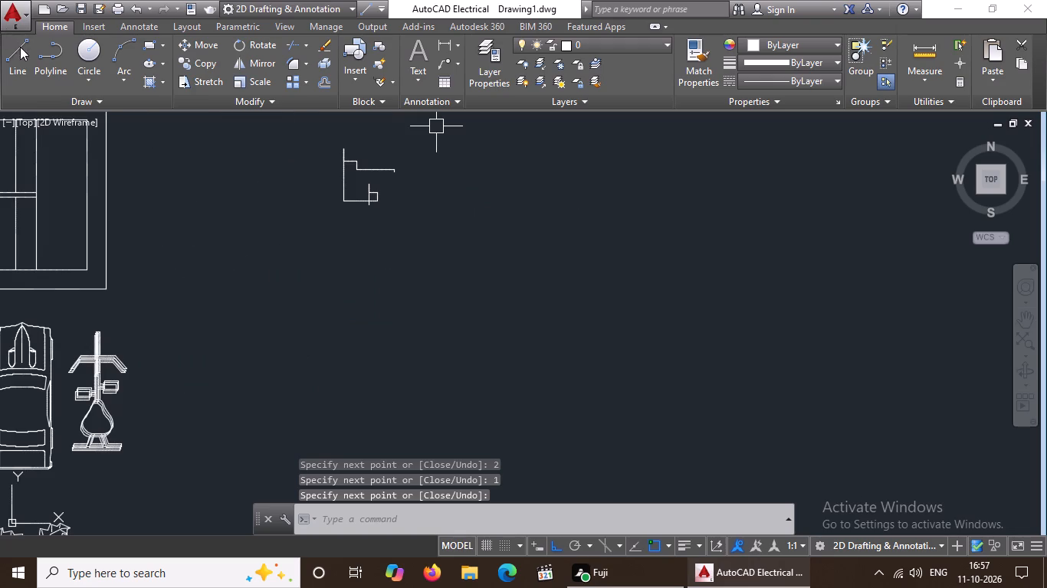
pyautogui.click(20, 47)
pyautogui.scroll(2, 389, 179)
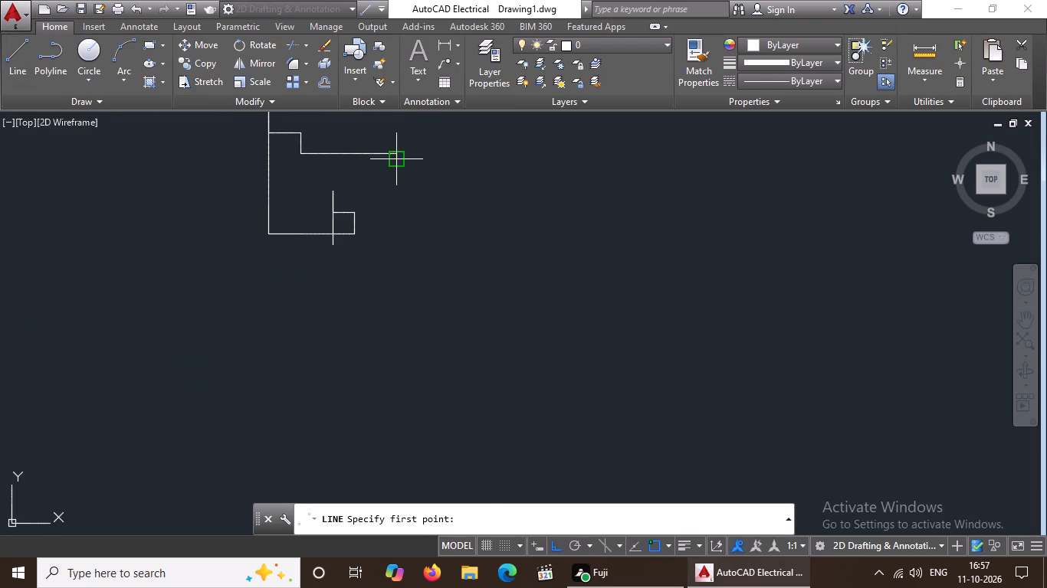
pyautogui.click(396, 157)
pyautogui.press('1')
pyautogui.press('Return')
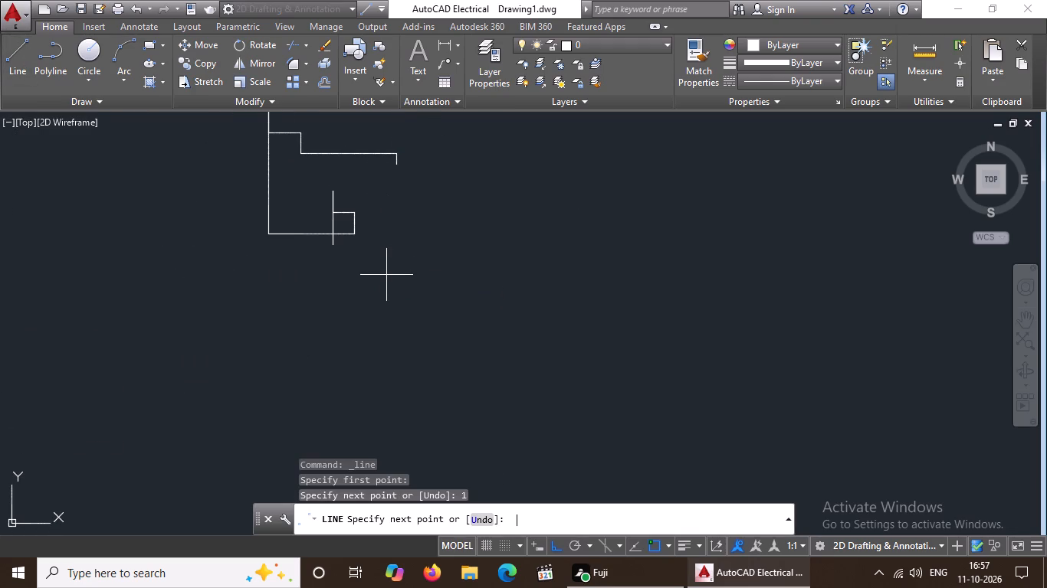
pyautogui.press('1')
pyautogui.press('Return')
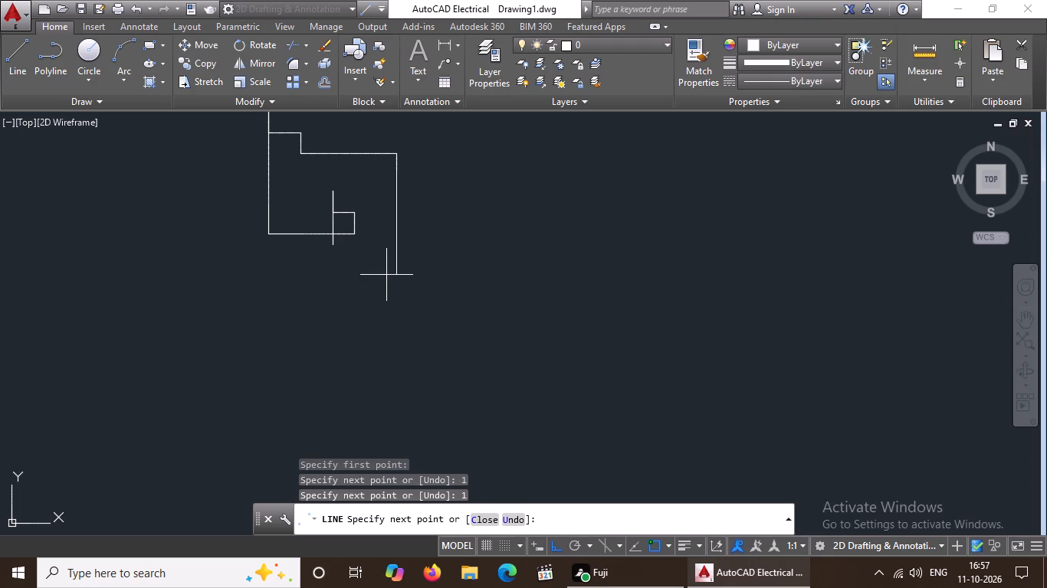
pyautogui.press('1')
pyautogui.press('Return')
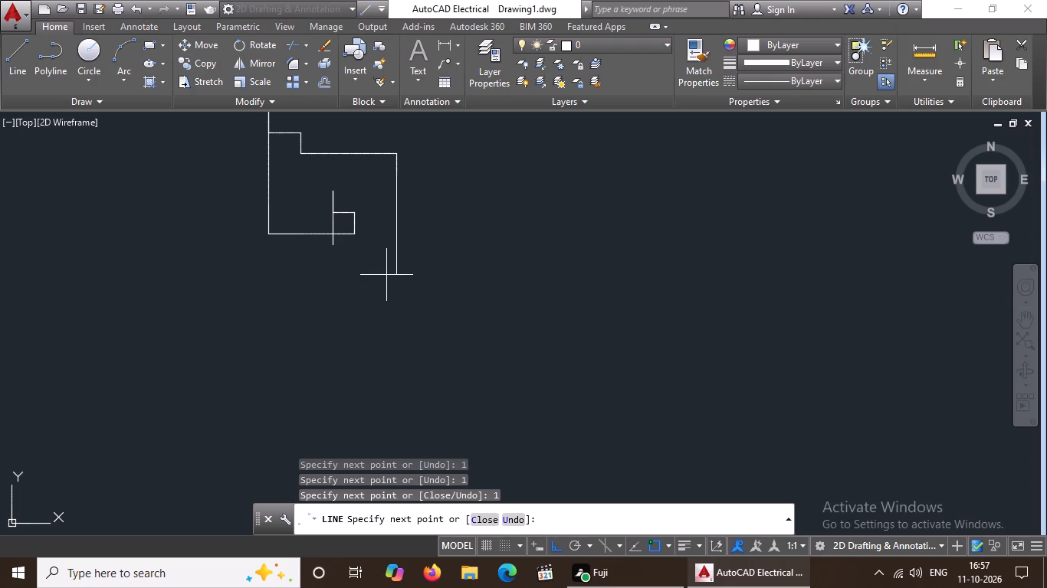
pyautogui.press('1')
pyautogui.press('Return')
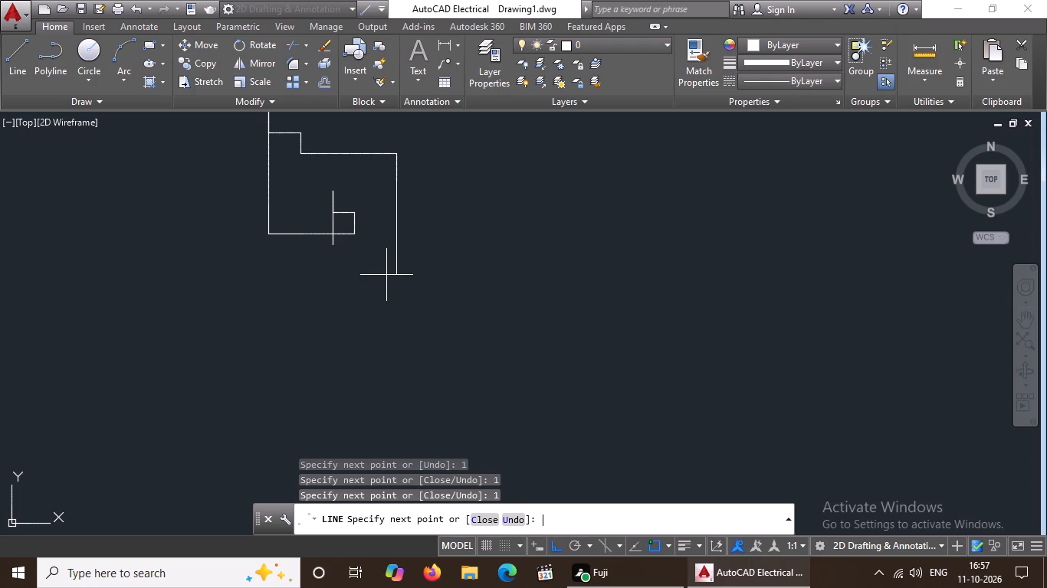
pyautogui.press('1')
pyautogui.press('Return')
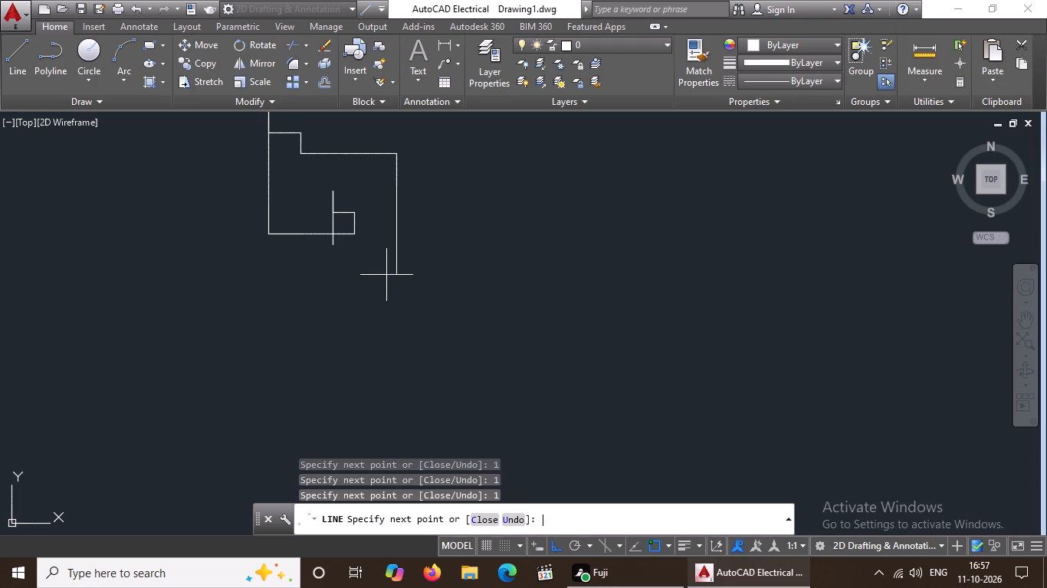
pyautogui.press('1')
pyautogui.press('Return')
pyautogui.press('1')
pyautogui.press('Return')
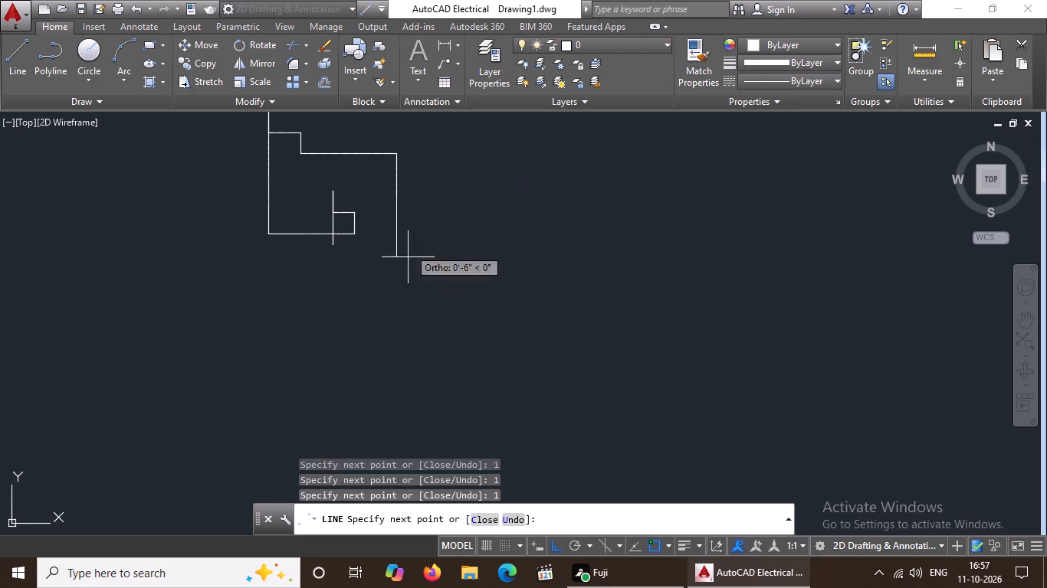
# Extend the line further down with four more 1" segments.
pyautogui.press('1')
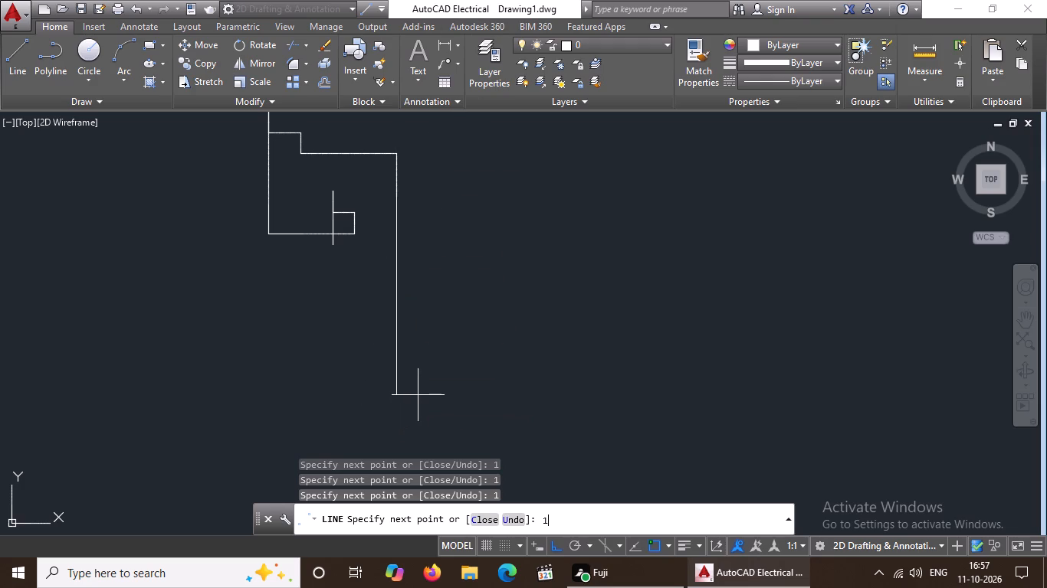
pyautogui.press('Return')
pyautogui.press('1')
pyautogui.press('Return')
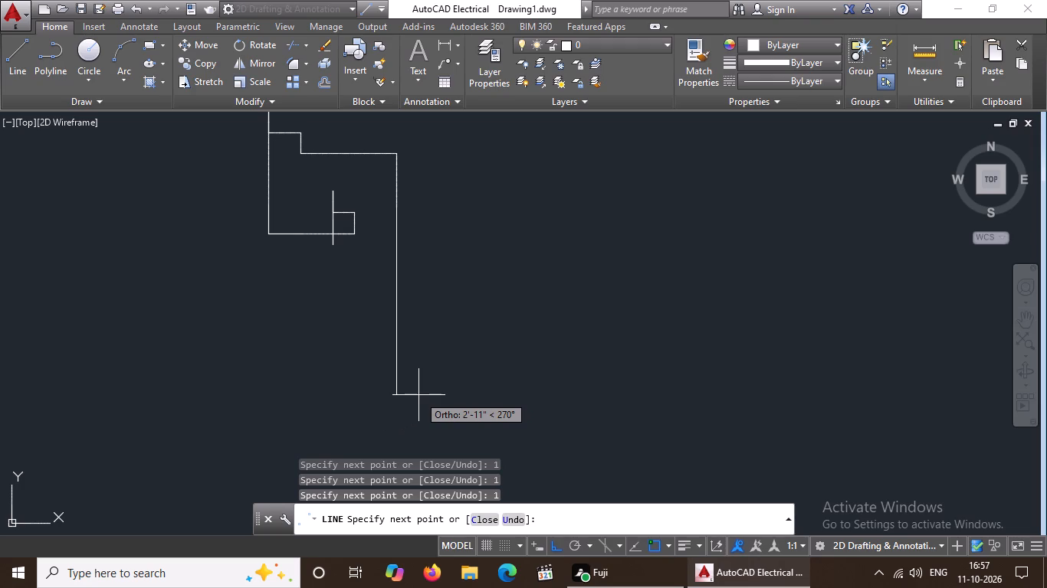
pyautogui.press('1')
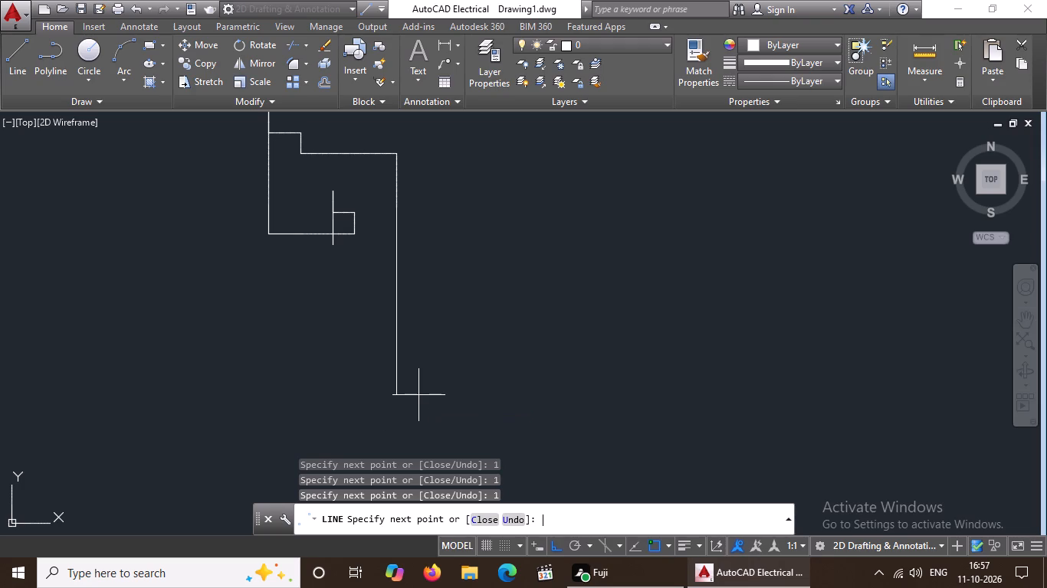
pyautogui.press('Return')
pyautogui.press('1')
pyautogui.press('Return')
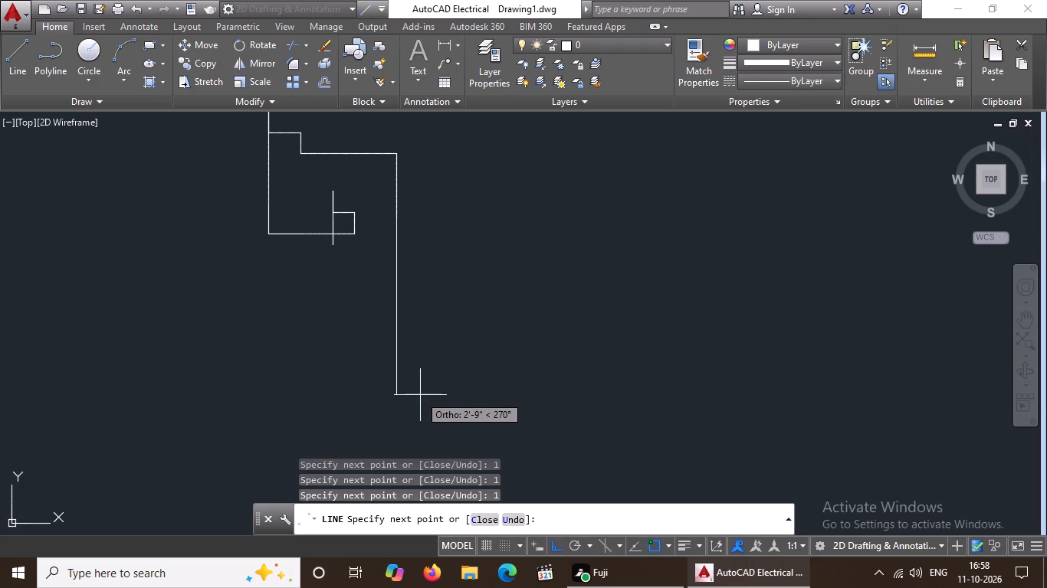
# Lengthen the vertical line downward with three 2" segments followed by three 1" segments.
pyautogui.press('2')
pyautogui.press('Return')
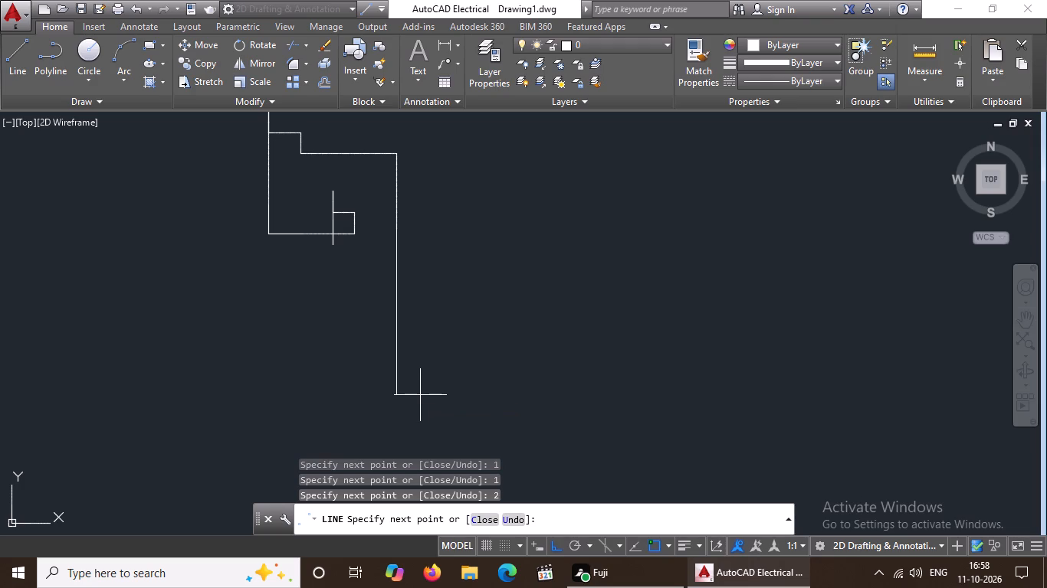
pyautogui.press('2')
pyautogui.press('Return')
pyautogui.press('2')
pyautogui.press('Return')
pyautogui.press('1')
pyautogui.press('Return')
pyautogui.press('1')
pyautogui.press('Return')
pyautogui.press('1')
pyautogui.press('Return')
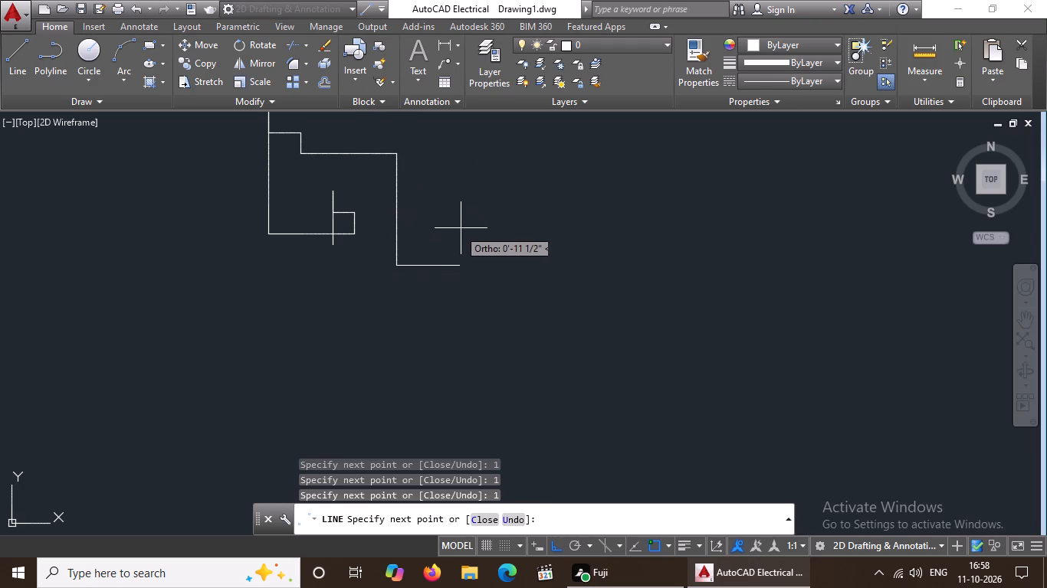
# Turn the line west at the foot of the long vertical and add five 1" segments.
pyautogui.press('1')
pyautogui.press('Return')
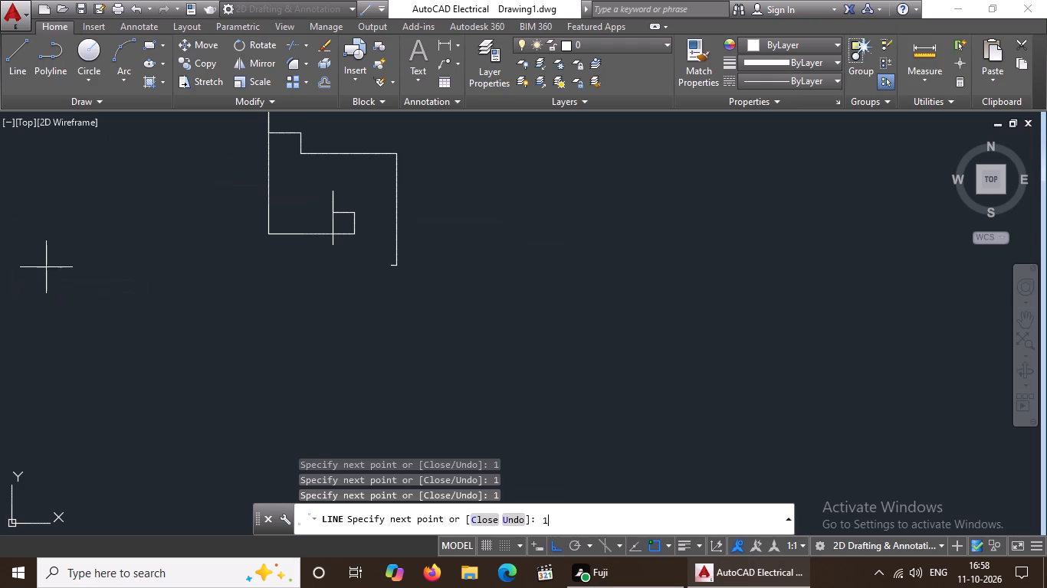
pyautogui.press('1')
pyautogui.press('Return')
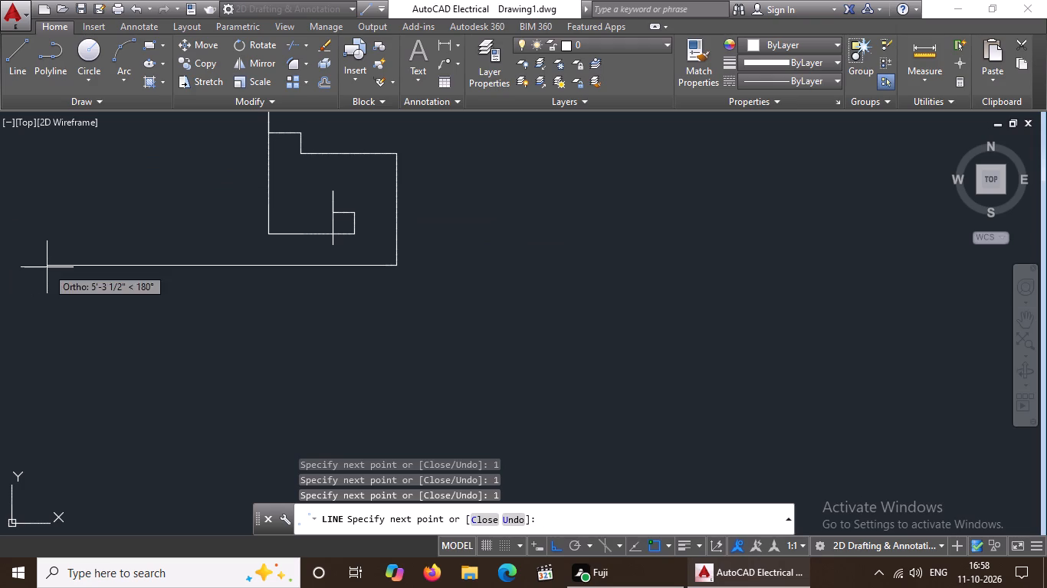
pyautogui.press('1')
pyautogui.press('Return')
pyautogui.press('1')
pyautogui.press('Return')
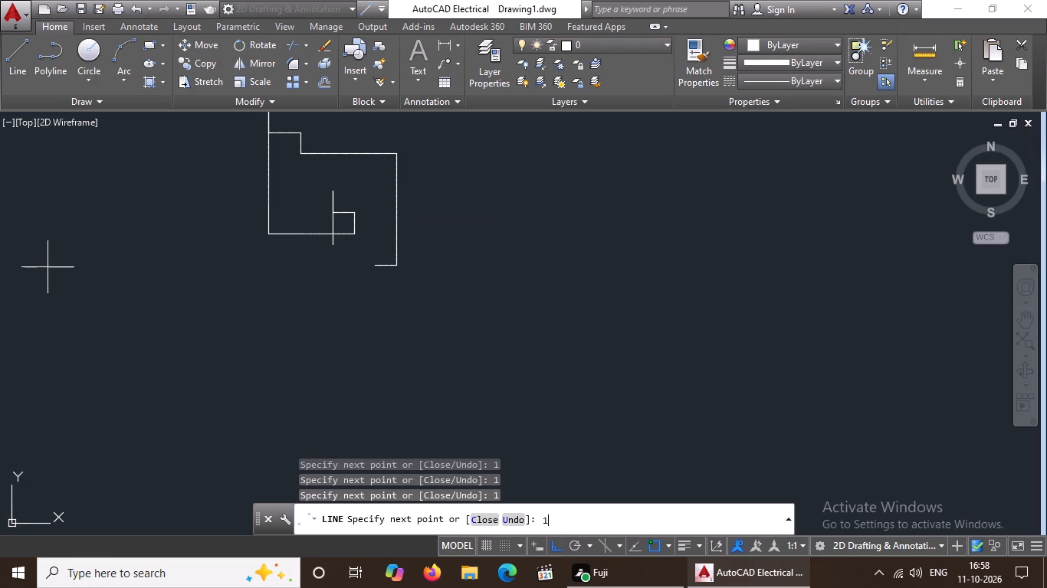
pyautogui.press('1')
pyautogui.press('Return')
# Extend the line further west with five more 1" segments followed by two 2" segments.
pyautogui.press('1')
pyautogui.press('Return')
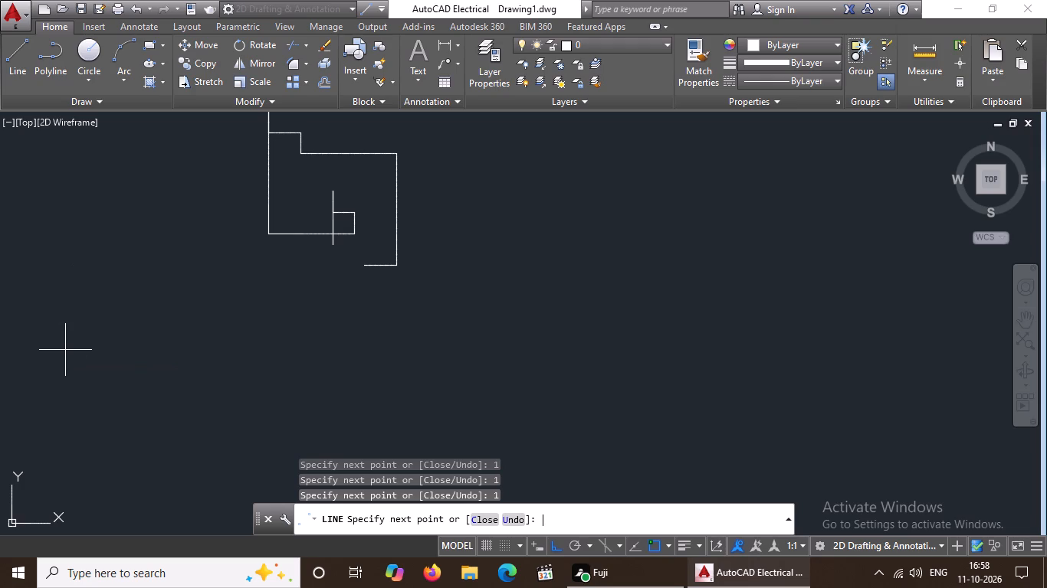
pyautogui.press('1')
pyautogui.press('Return')
pyautogui.press('1')
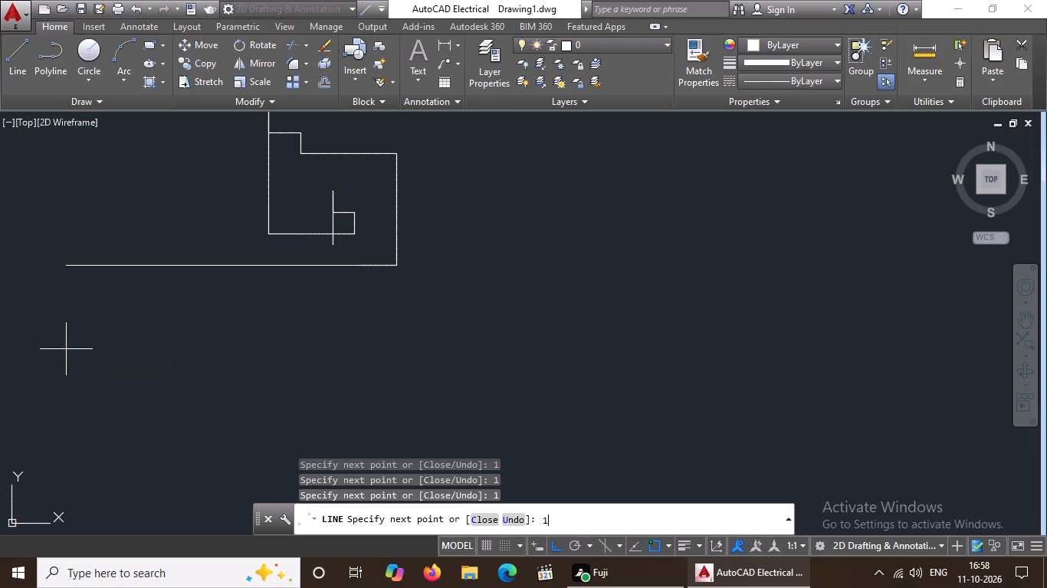
pyautogui.press('Return')
pyautogui.press('1')
pyautogui.press('Return')
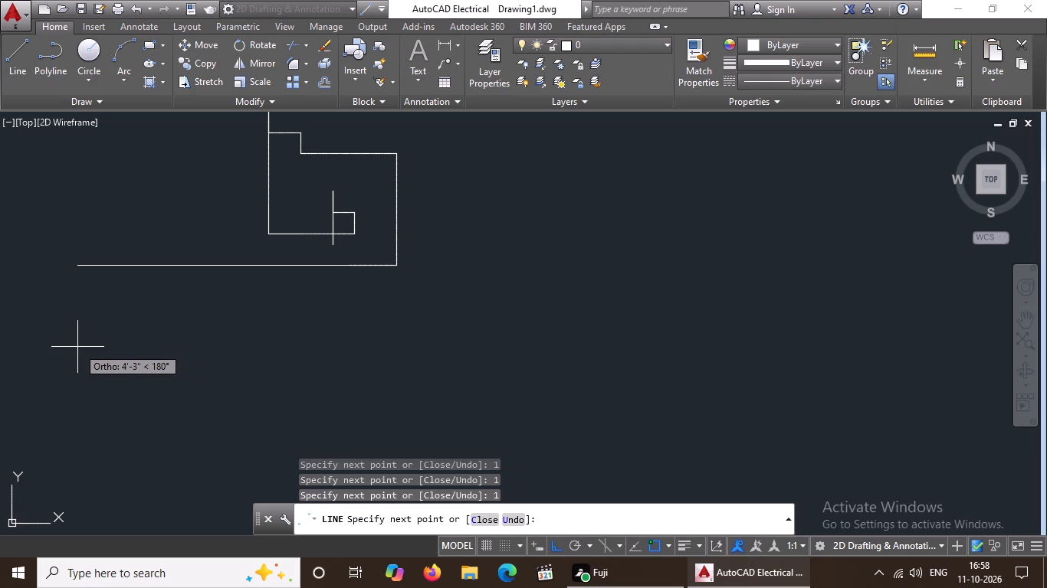
pyautogui.press('1')
pyautogui.press('Return')
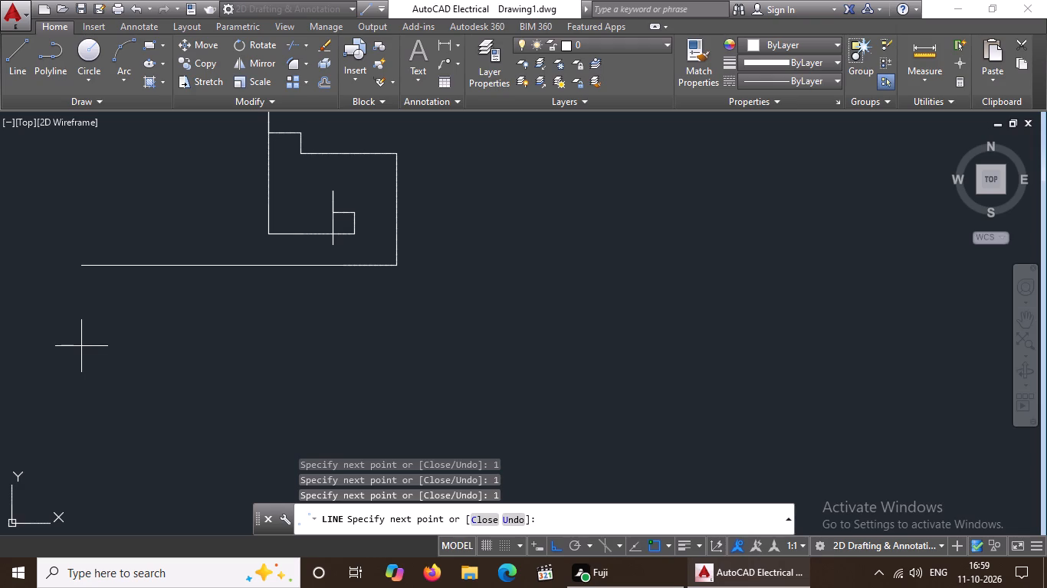
pyautogui.press('2')
pyautogui.press('Return')
pyautogui.press('2')
pyautogui.press('Return')
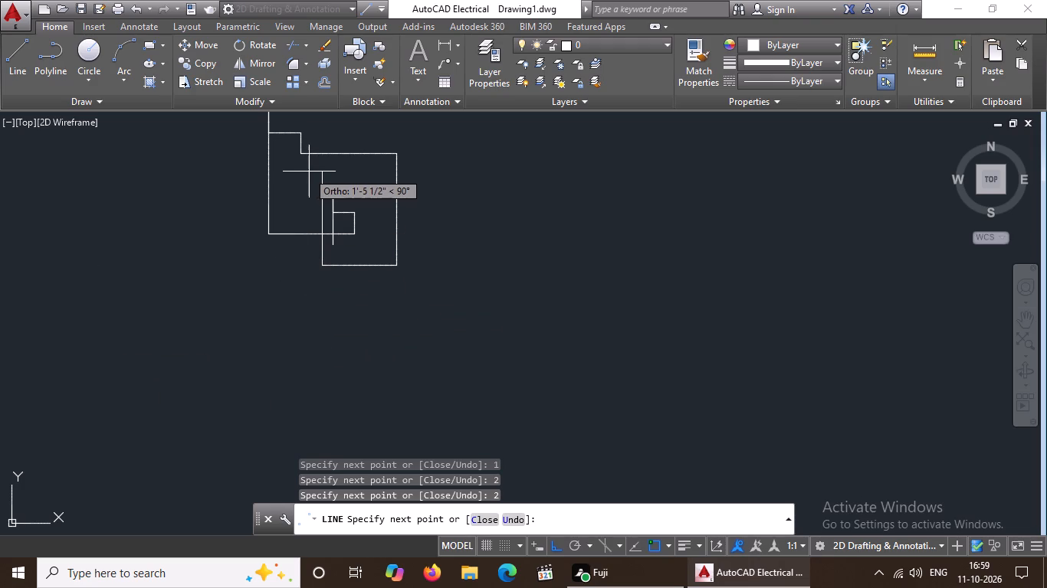
# Turn the line straight up at its west end and add four 2" segments.
pyautogui.press('2')
pyautogui.press('Return')
pyautogui.press('2')
pyautogui.press('Return')
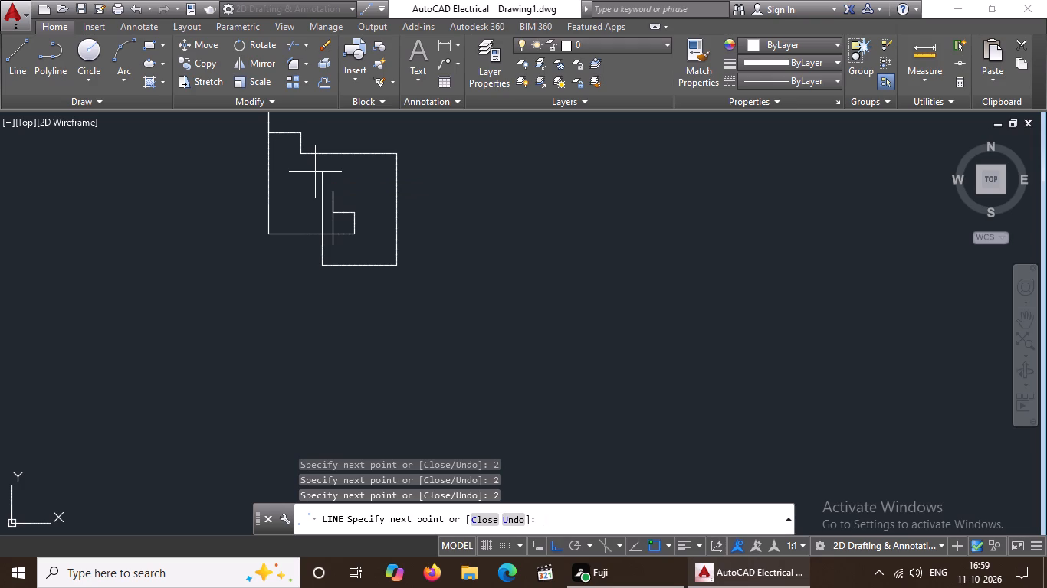
pyautogui.press('2')
pyautogui.press('Return')
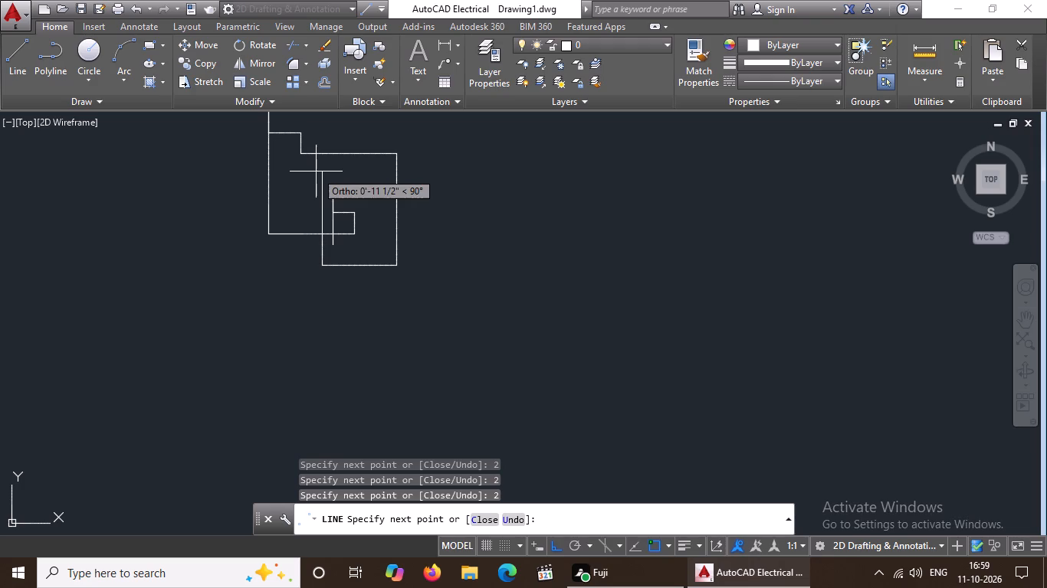
pyautogui.press('2')
pyautogui.press('Return')
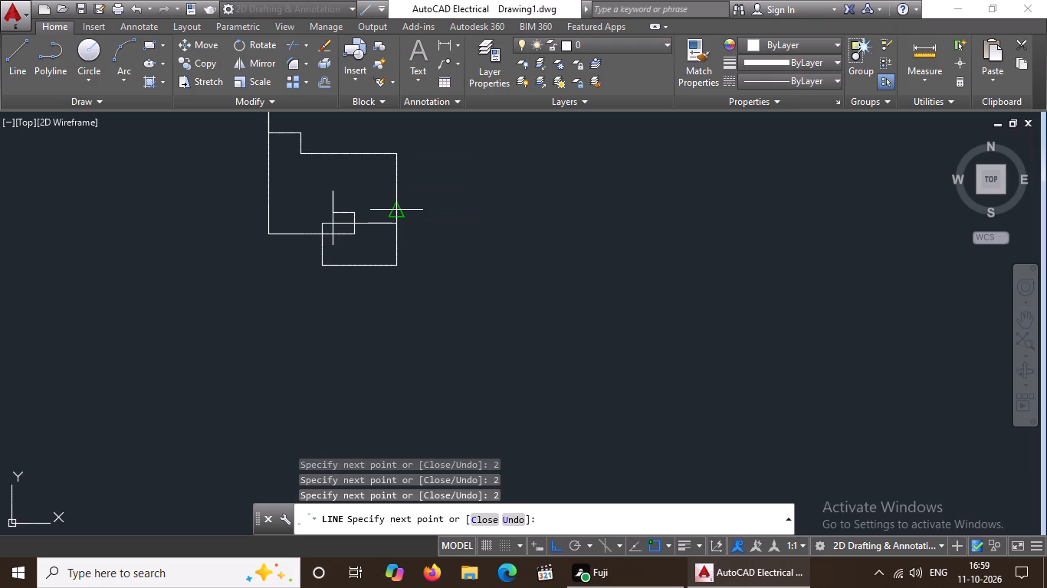
# Turn the line east from the top of the new vertical with five 1" segments followed by two 2" segments.
pyautogui.press('1')
pyautogui.press('Return')
pyautogui.press('1')
pyautogui.press('Return')
pyautogui.press('1')
pyautogui.press('Return')
pyautogui.press('1')
pyautogui.press('Return')
pyautogui.press('1')
pyautogui.press('Return')
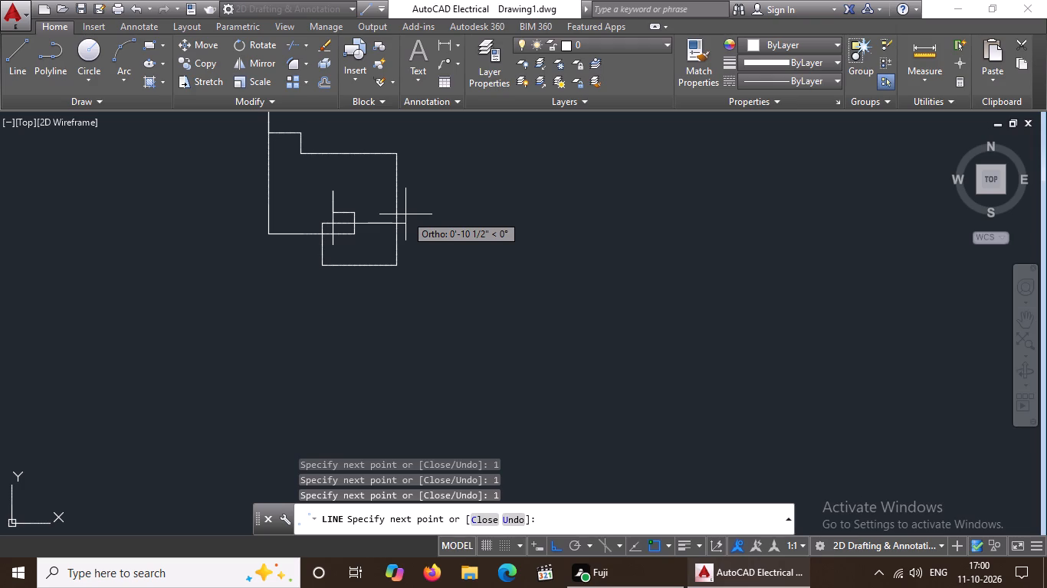
pyautogui.press('2')
pyautogui.press('Return')
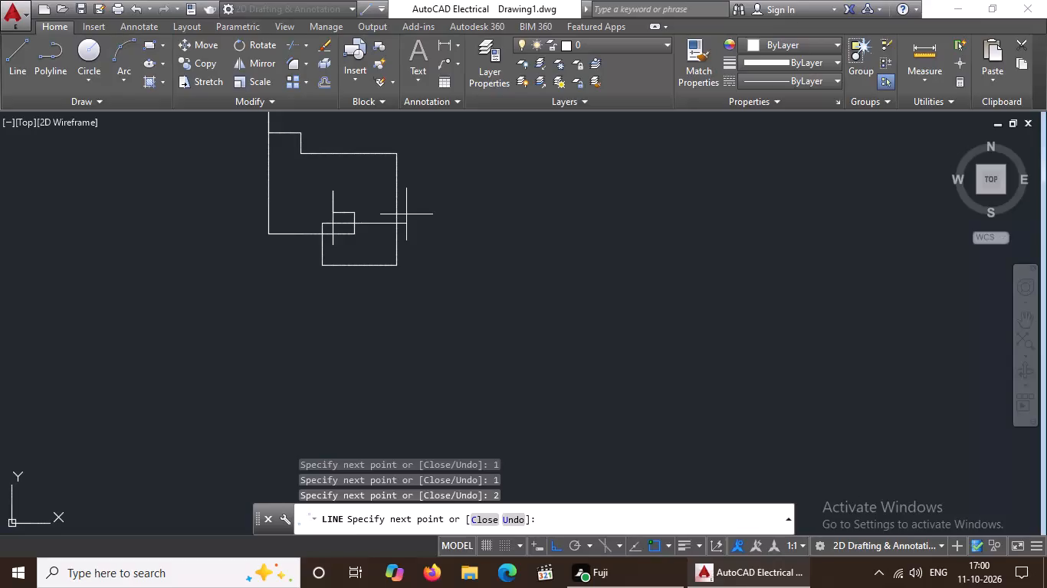
pyautogui.press('2')
pyautogui.press('Return')
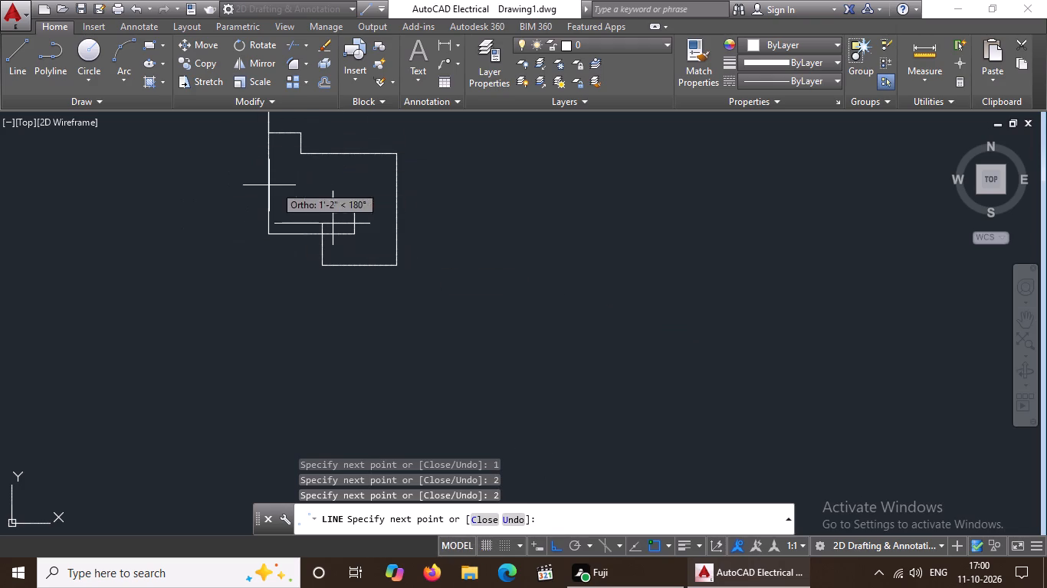
# Reverse the line west from its current end with three 1" segments followed by three 2" segments.
pyautogui.press('1')
pyautogui.press('Return')
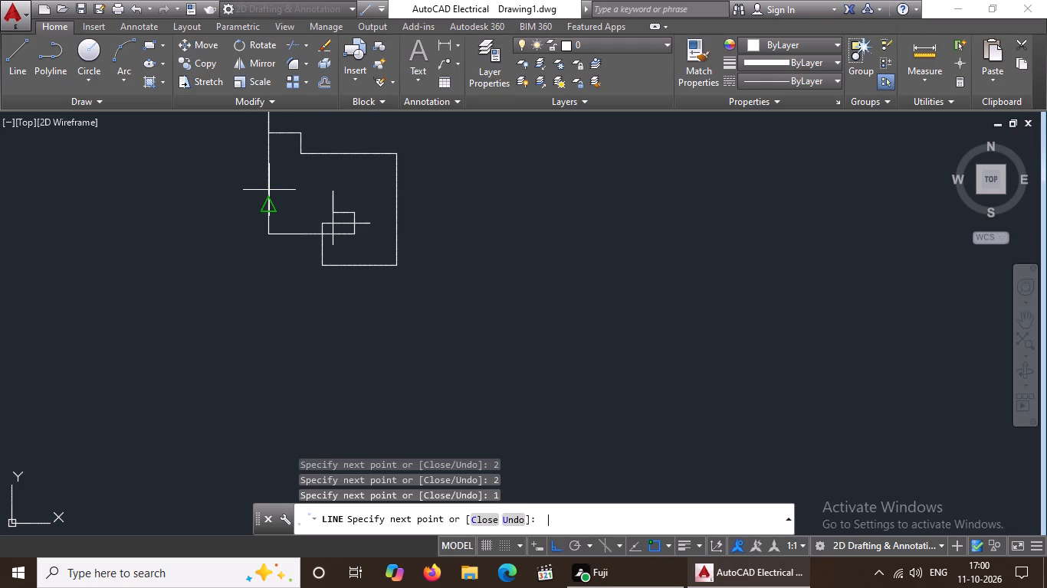
pyautogui.press('1')
pyautogui.press('Return')
pyautogui.press('1')
pyautogui.press('Return')
pyautogui.press('2')
pyautogui.press('Return')
pyautogui.press('2')
pyautogui.press('Return')
pyautogui.press('2')
pyautogui.press('Return')
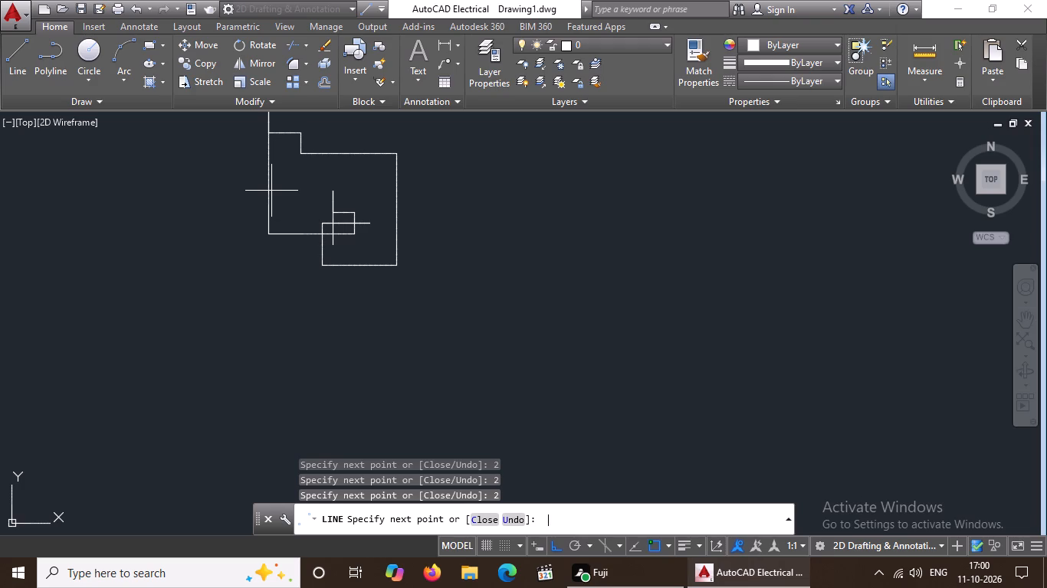
# Continue the line west with three more 1" segments, past the short vertical.
pyautogui.press('1')
pyautogui.press('Return')
pyautogui.press('1')
pyautogui.press('Return')
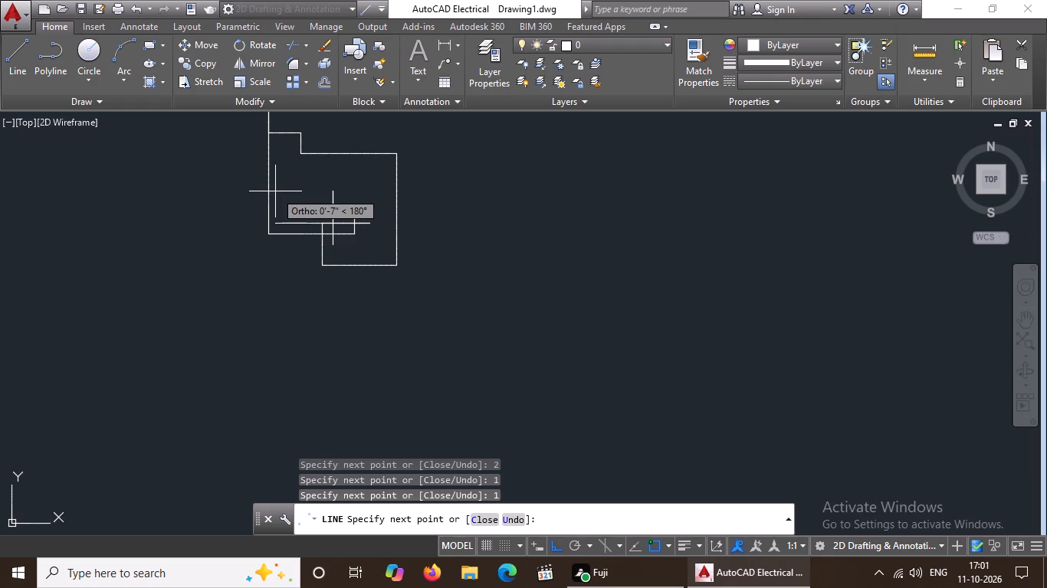
pyautogui.press('1')
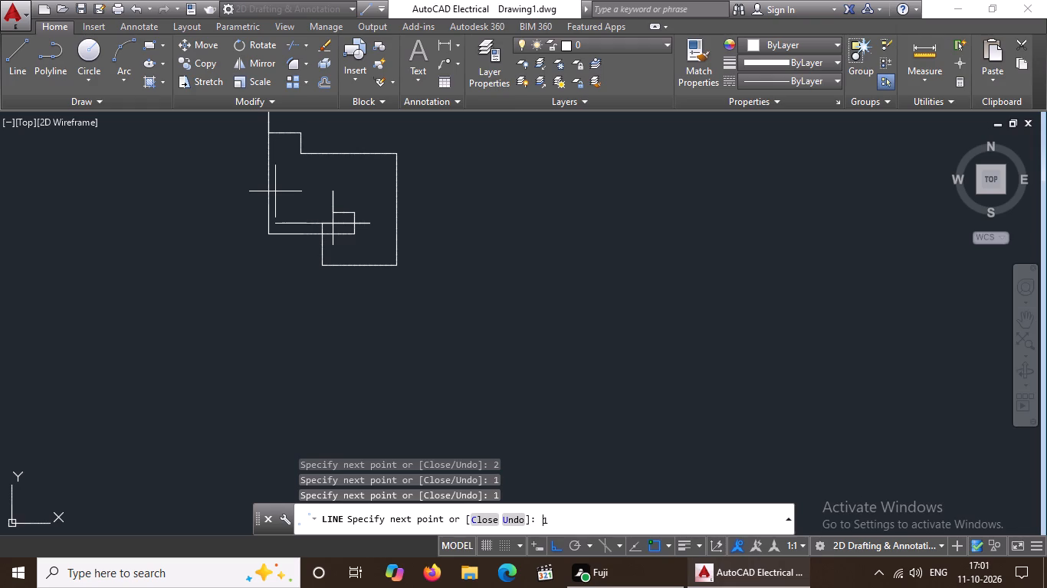
pyautogui.press('Return')
# Step the line up with a 1" segment and turn it west with a 2" segment.
pyautogui.press('1')
pyautogui.press('Return')
pyautogui.press('2')
pyautogui.press('Return')
# Step the line up 2", west 2" and up another 2" beyond the existing small step.
pyautogui.press('2')
pyautogui.press('Return')
pyautogui.press('2')
pyautogui.press('Return')
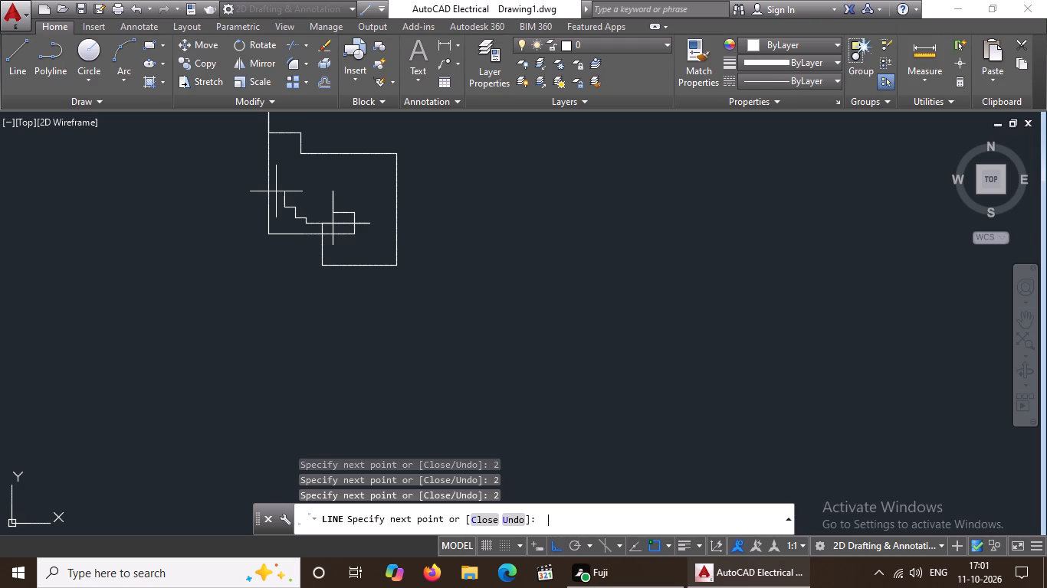
pyautogui.press('2')
pyautogui.press('Return')
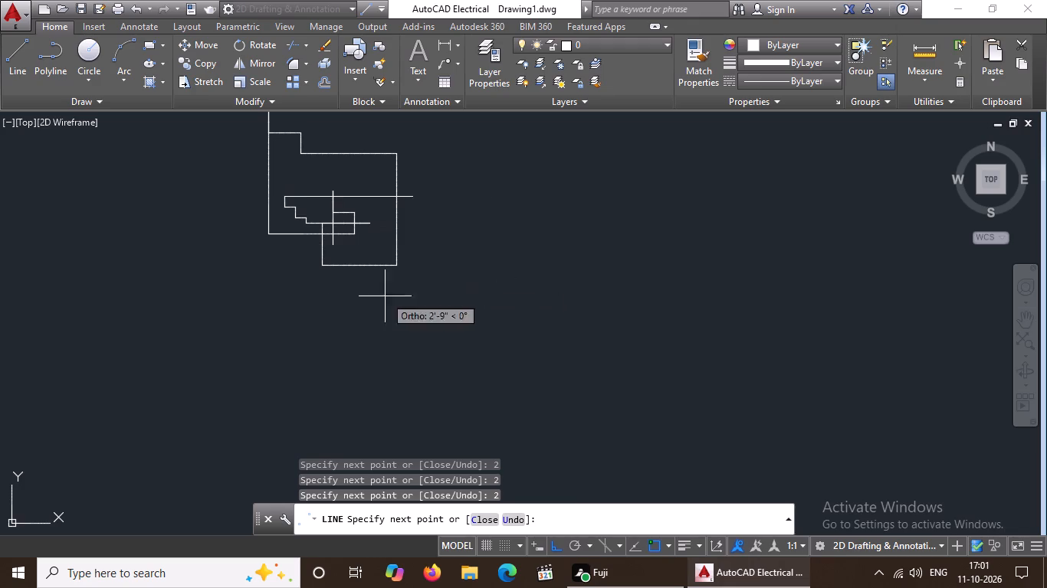
# Turn the line east from the top of the stair with a 2" segment followed by five 1" segments.
pyautogui.press('2')
pyautogui.press('Return')
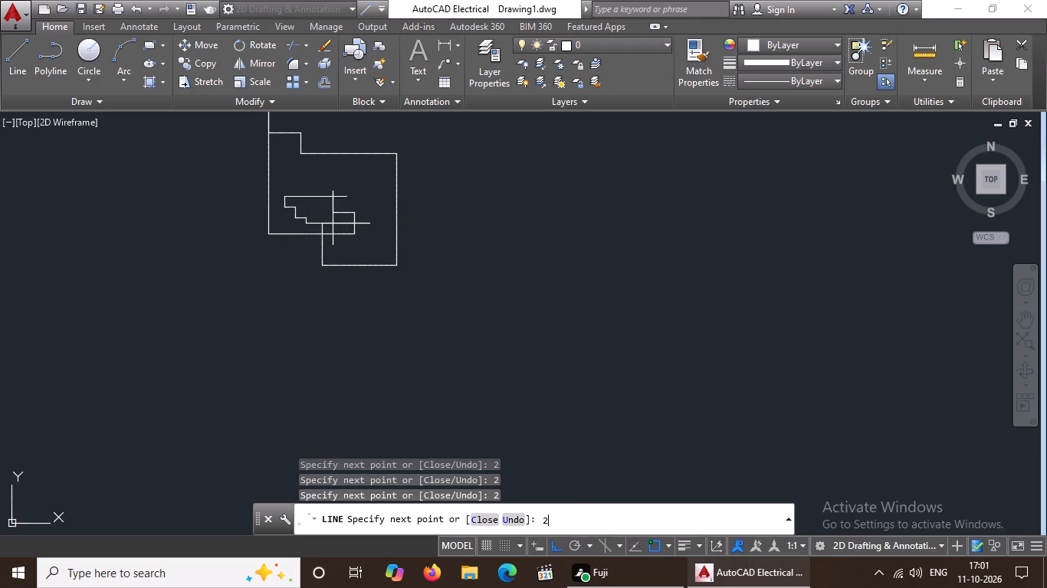
pyautogui.press('1')
pyautogui.press('Return')
pyautogui.press('1')
pyautogui.press('Return')
pyautogui.press('1')
pyautogui.press('Return')
pyautogui.press('1')
pyautogui.press('Return')
pyautogui.press('1')
pyautogui.press('Return')
# Turn the line up with a short freehand vertical, and jog it 1" west and 1" up.
pyautogui.scroll(-2, 397, 309)
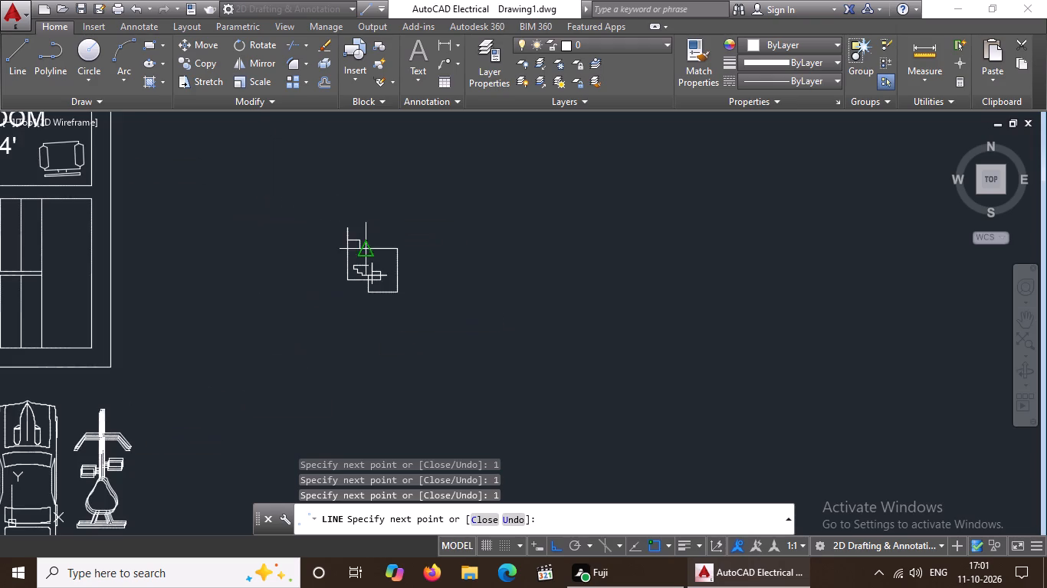
pyautogui.scroll(2, 355, 227)
pyautogui.click(369, 309)
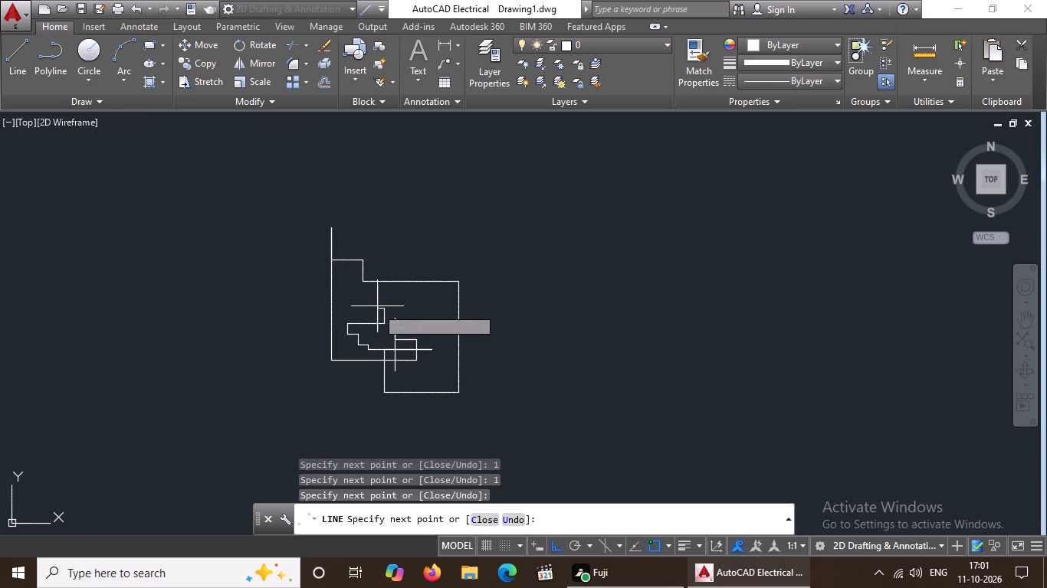
pyautogui.press('1')
pyautogui.press('Return')
pyautogui.press('1')
pyautogui.press('Return')
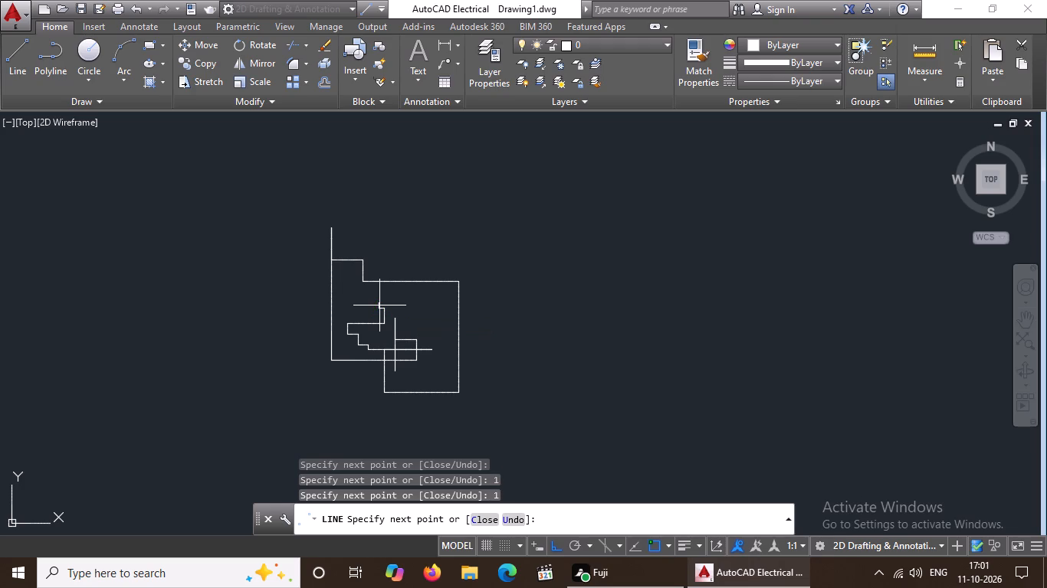
# Add nine more 1" segments back and forth over the small jog above the freehand vertical.
pyautogui.press('1')
pyautogui.press('Return')
pyautogui.press('1')
pyautogui.press('Return')
pyautogui.press('1')
pyautogui.press('Return')
pyautogui.press('1')
pyautogui.press('Return')
pyautogui.press('1')
pyautogui.press('Return')
pyautogui.press('1')
pyautogui.press('Return')
pyautogui.press('1')
pyautogui.press('Return')
pyautogui.press('1')
pyautogui.press('Return')
pyautogui.press('1')
pyautogui.press('Return')
# Draw a 2" horizontal segment across the top of the jog, followed by four 1" segments along it.
pyautogui.press('2')
pyautogui.press('Return')
pyautogui.press('1')
pyautogui.press('Return')
pyautogui.press('1')
pyautogui.press('Return')
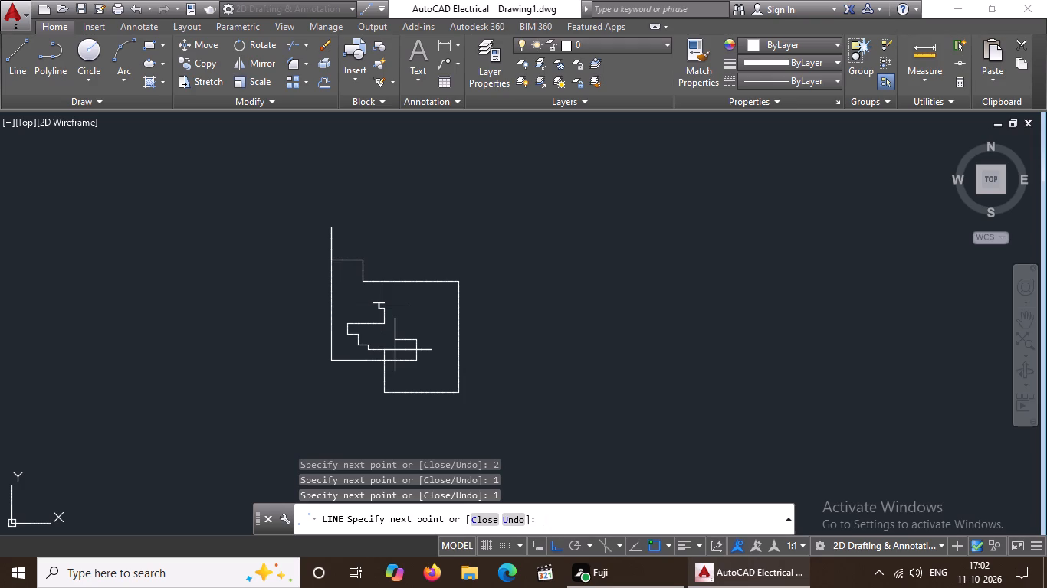
pyautogui.press('1')
pyautogui.press('Return')
pyautogui.press('1')
pyautogui.press('Return')
pyautogui.press('1')
pyautogui.press('Return')
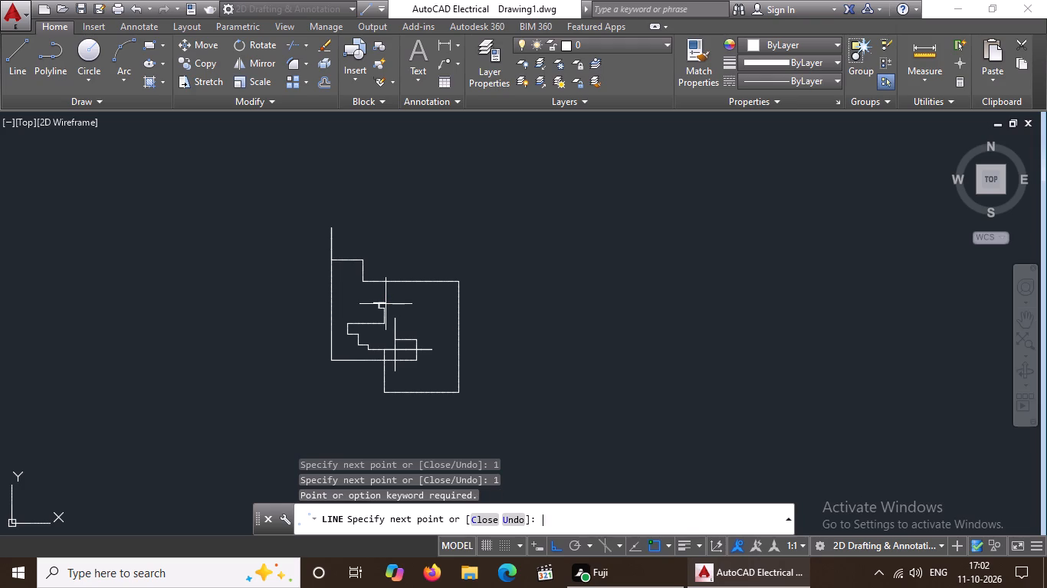
# Extend the short horizontal run east with three more 1" segments, ending just past the freehand vertical.
pyautogui.press('1')
pyautogui.press('Return')
pyautogui.press('1')
pyautogui.press('Return')
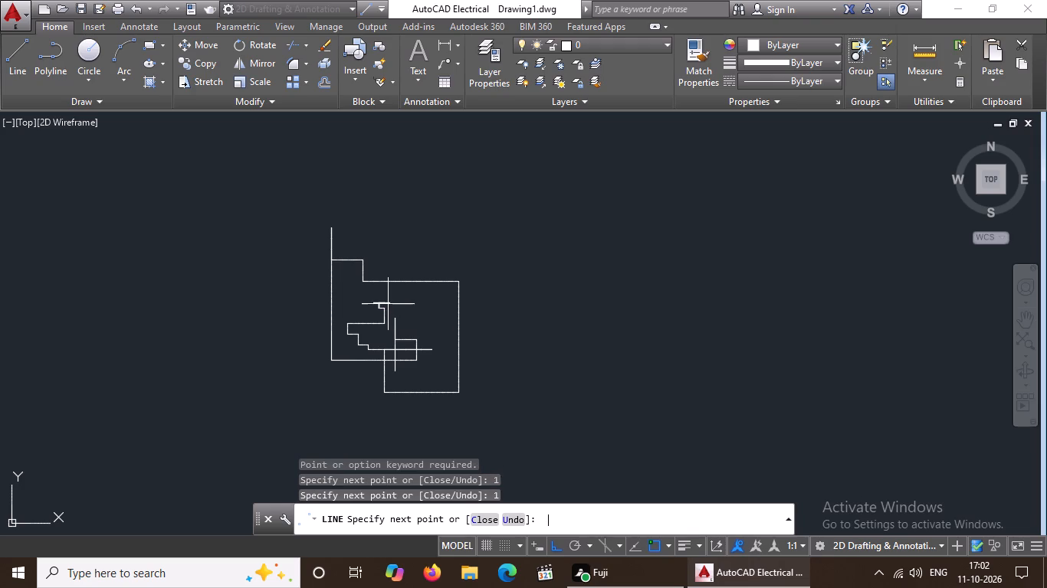
pyautogui.press('1')
pyautogui.press('Return')
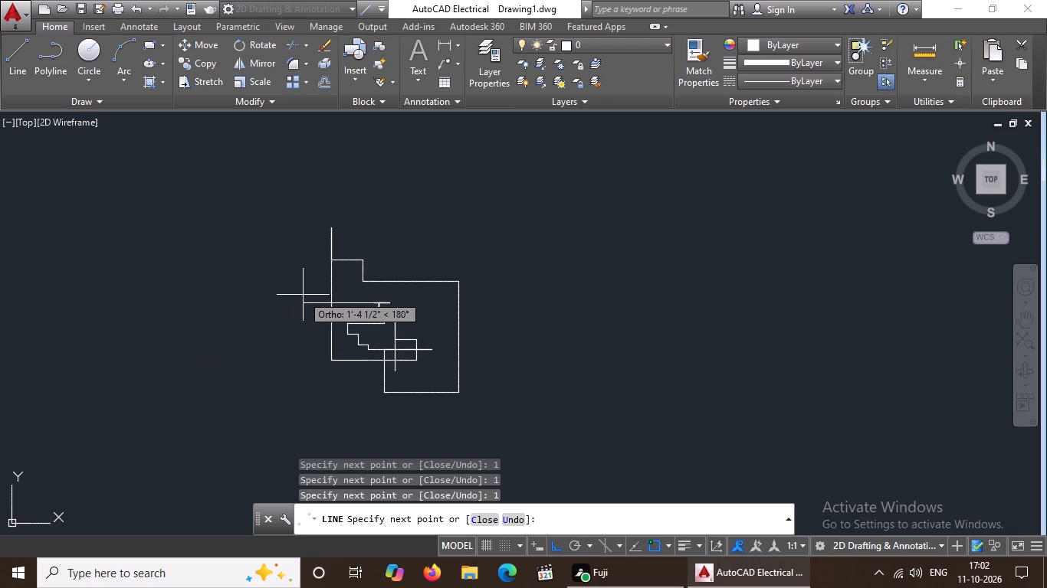
# Reverse the line west from the east end of the short run with five 1" segments.
pyautogui.press('1')
pyautogui.press('Return')
pyautogui.press('1')
pyautogui.press('Return')
pyautogui.press('1')
pyautogui.press('Return')
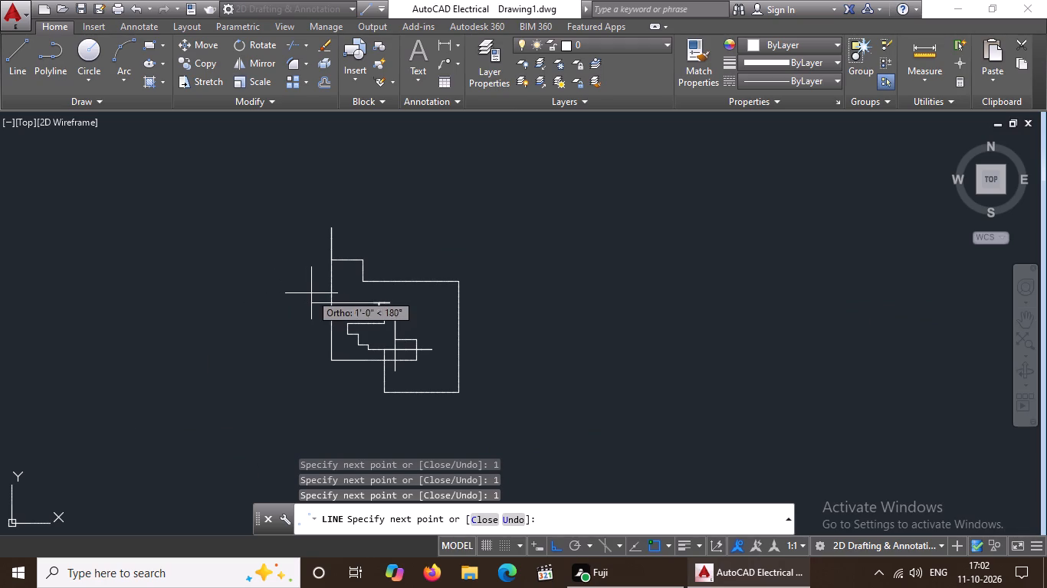
pyautogui.press('1')
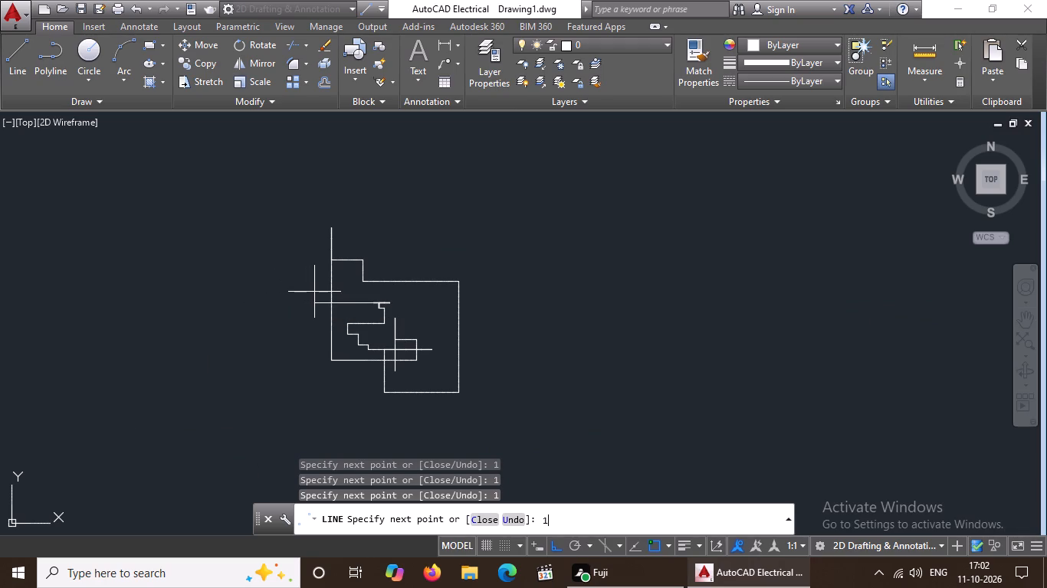
pyautogui.press('Return')
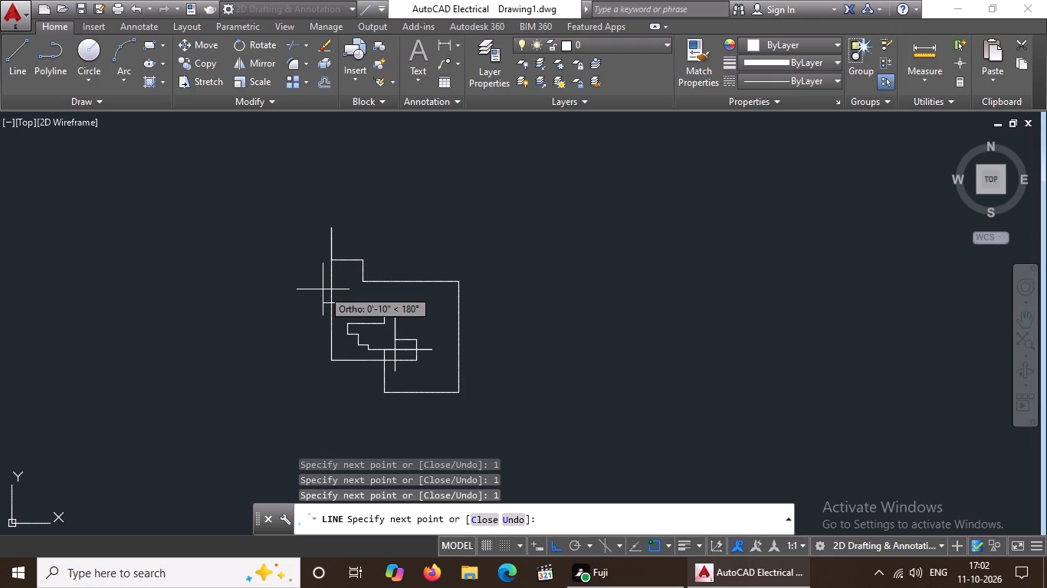
pyautogui.press('1')
pyautogui.press('Return')
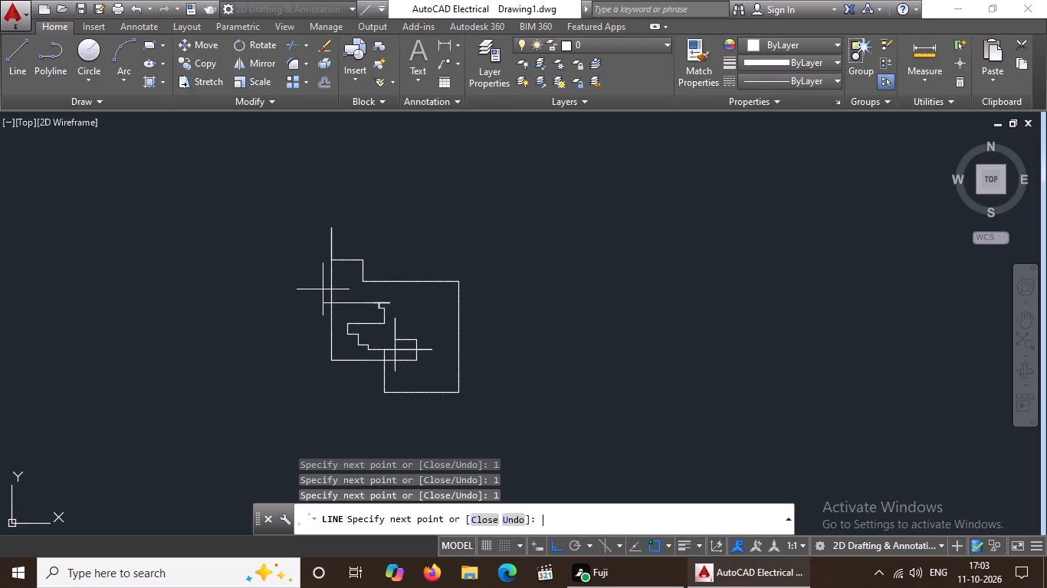
# Continue the line west with a 2" segment and three 1" segments, toward the long outer vertical.
pyautogui.press('2')
pyautogui.press('Return')
pyautogui.press('1')
pyautogui.press('Return')
pyautogui.press('1')
pyautogui.press('Return')
pyautogui.press('1')
pyautogui.press('Return')
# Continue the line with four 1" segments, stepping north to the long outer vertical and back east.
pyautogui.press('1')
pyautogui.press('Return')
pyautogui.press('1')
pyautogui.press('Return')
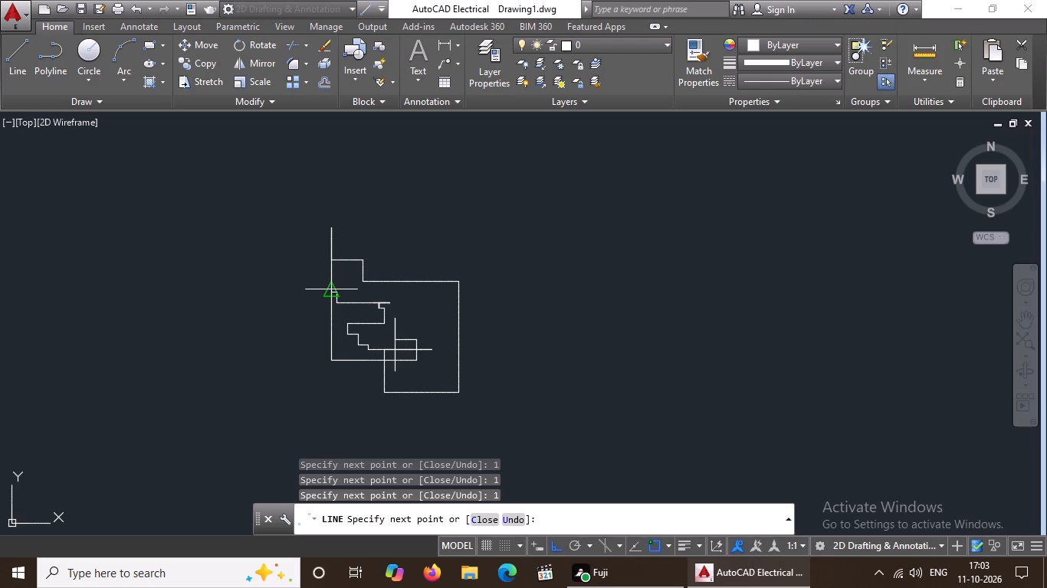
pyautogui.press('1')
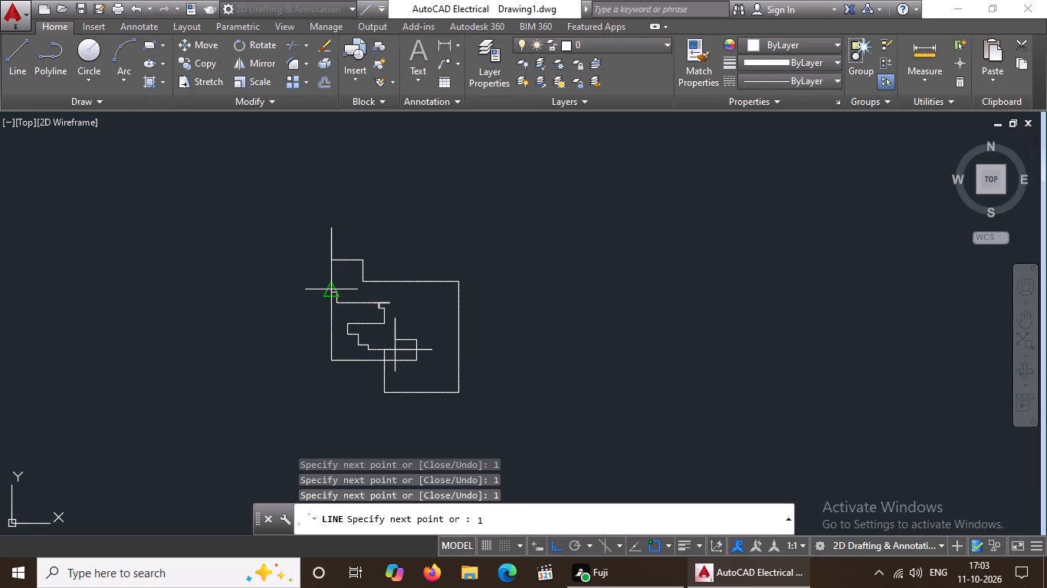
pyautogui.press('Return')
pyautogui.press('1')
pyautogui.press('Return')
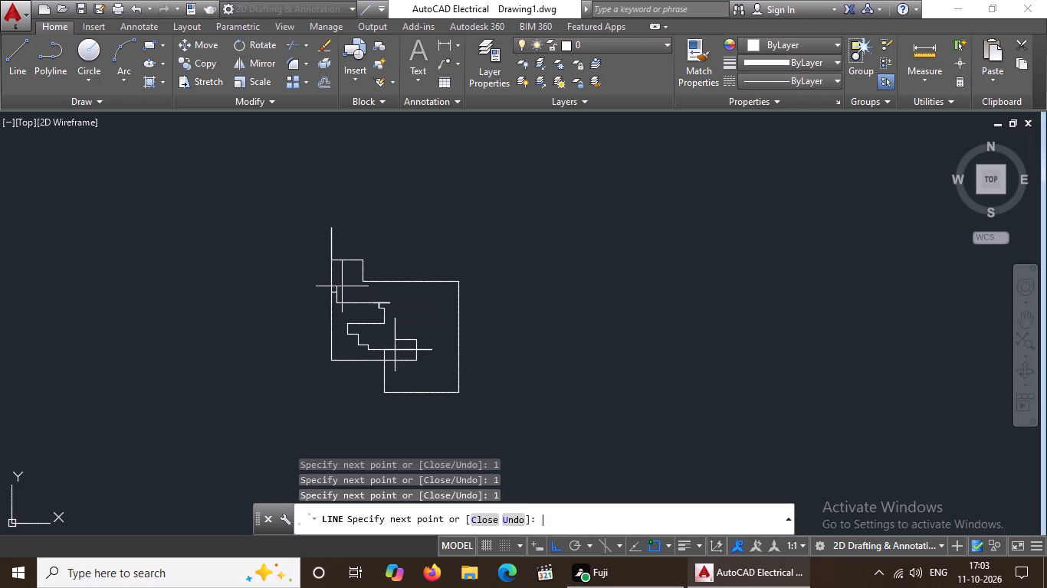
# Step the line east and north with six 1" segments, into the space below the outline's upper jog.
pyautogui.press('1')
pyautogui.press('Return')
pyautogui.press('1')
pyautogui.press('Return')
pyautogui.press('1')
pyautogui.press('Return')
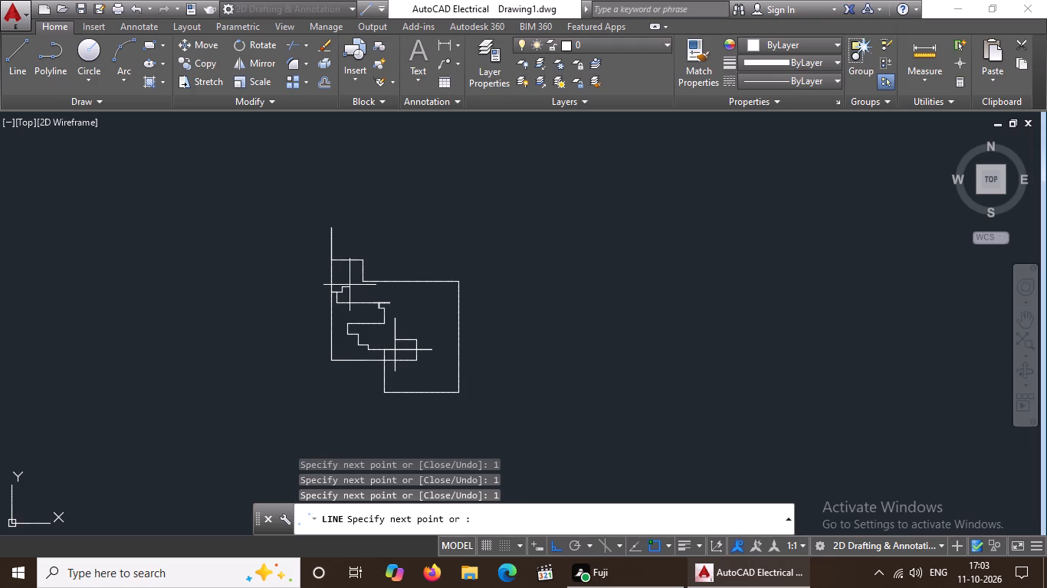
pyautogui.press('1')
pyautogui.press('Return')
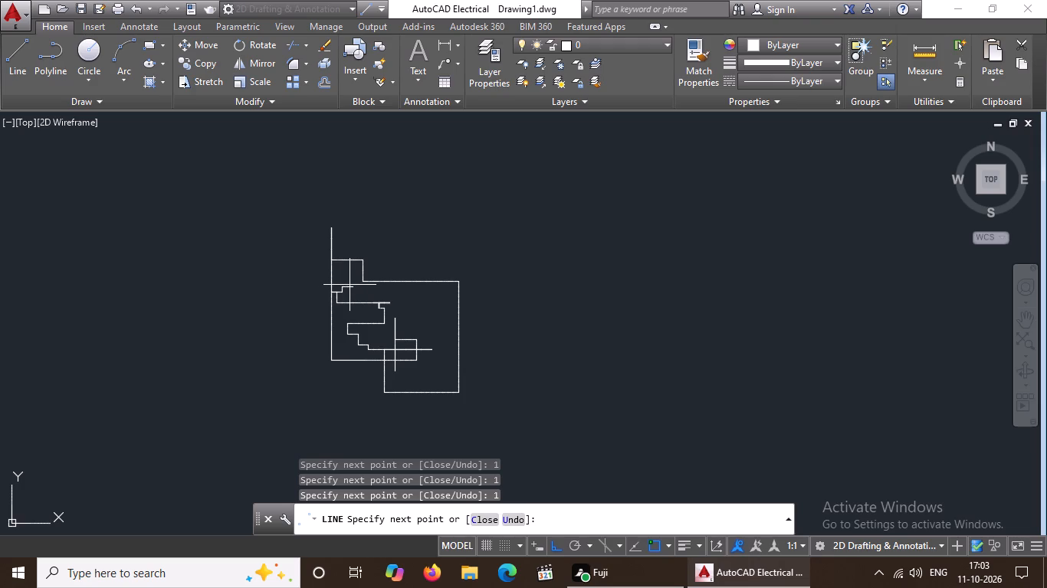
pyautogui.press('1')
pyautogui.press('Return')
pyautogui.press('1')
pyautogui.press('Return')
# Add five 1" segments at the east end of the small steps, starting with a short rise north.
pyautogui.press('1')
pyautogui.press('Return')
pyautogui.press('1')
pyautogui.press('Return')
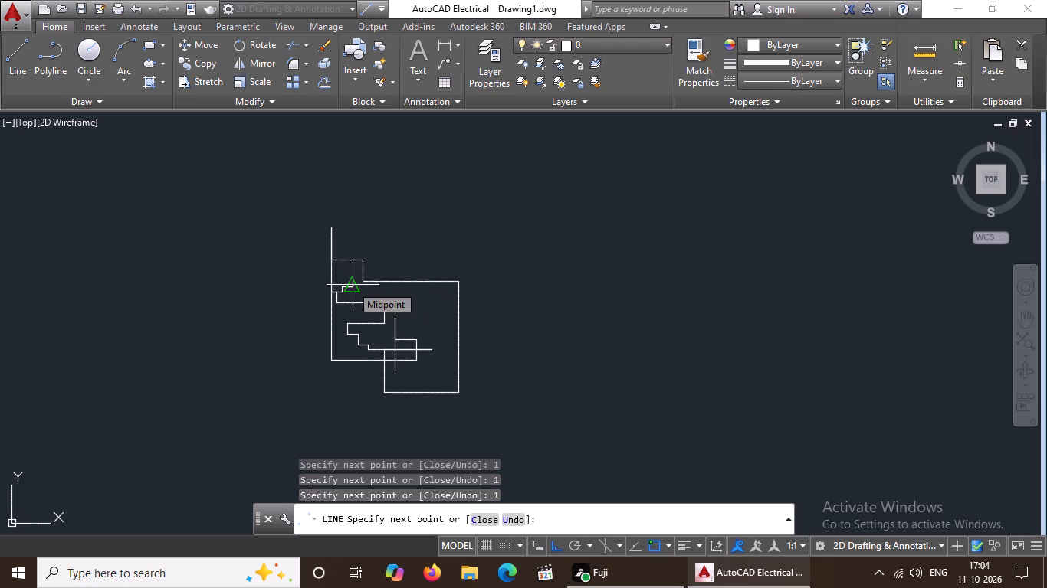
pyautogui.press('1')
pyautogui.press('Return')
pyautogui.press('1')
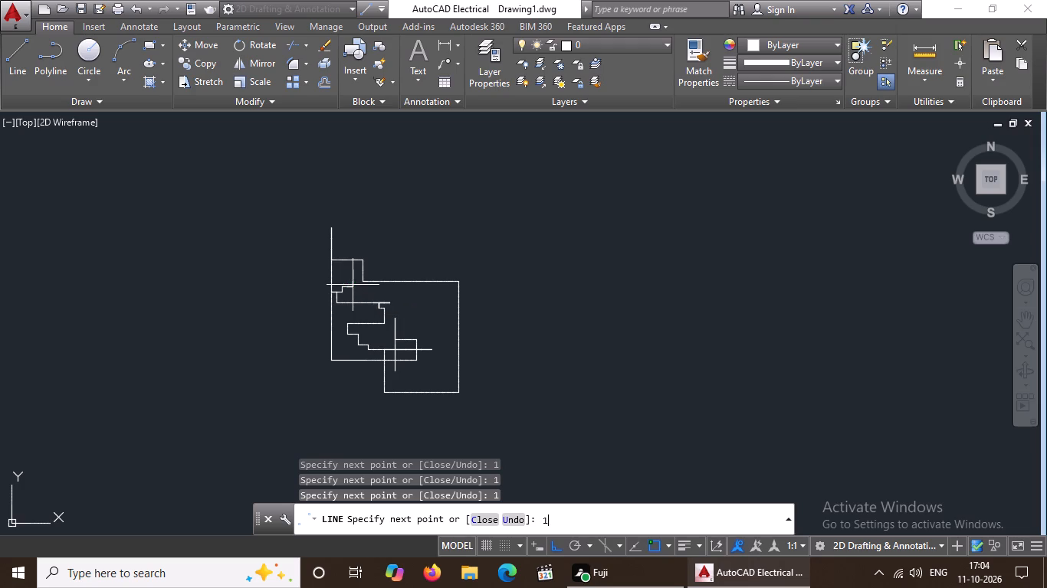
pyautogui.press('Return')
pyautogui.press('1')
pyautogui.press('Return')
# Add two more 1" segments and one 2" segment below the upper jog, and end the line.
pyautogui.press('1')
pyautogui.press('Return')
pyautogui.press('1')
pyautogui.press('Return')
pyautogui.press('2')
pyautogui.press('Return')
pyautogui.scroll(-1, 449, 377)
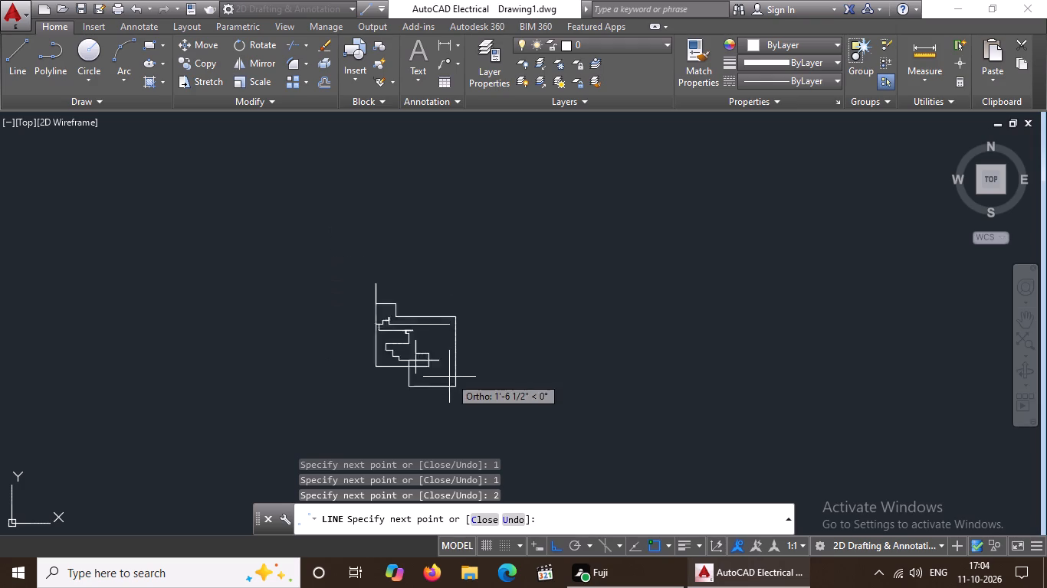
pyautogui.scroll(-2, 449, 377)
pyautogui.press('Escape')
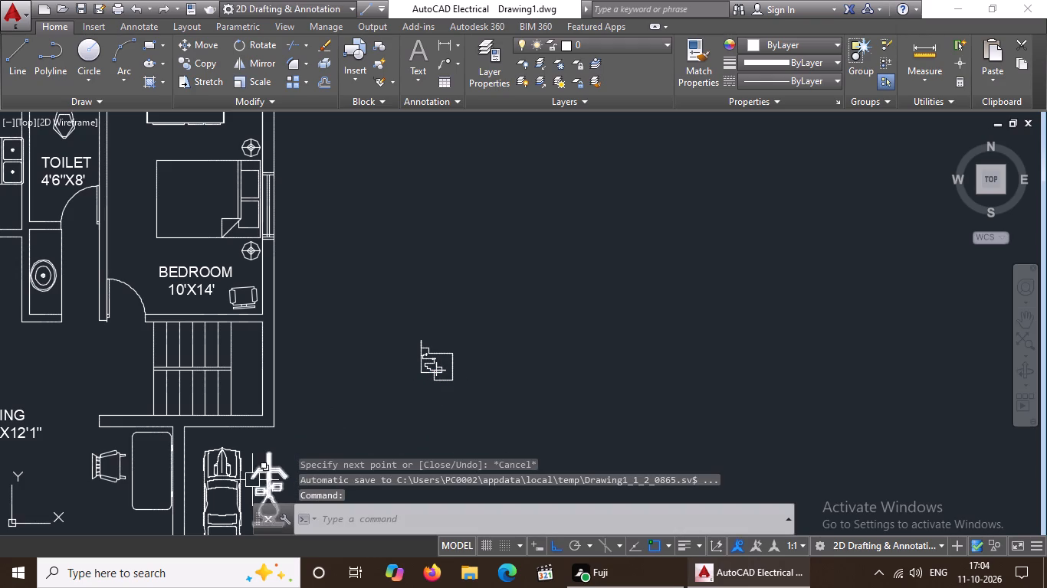
# Erase the main body of the stepped line outline east of the house plan, including its long east side.
pyautogui.moveTo(386, 313); pyautogui.dragTo(409, 351)
pyautogui.click(447, 421)
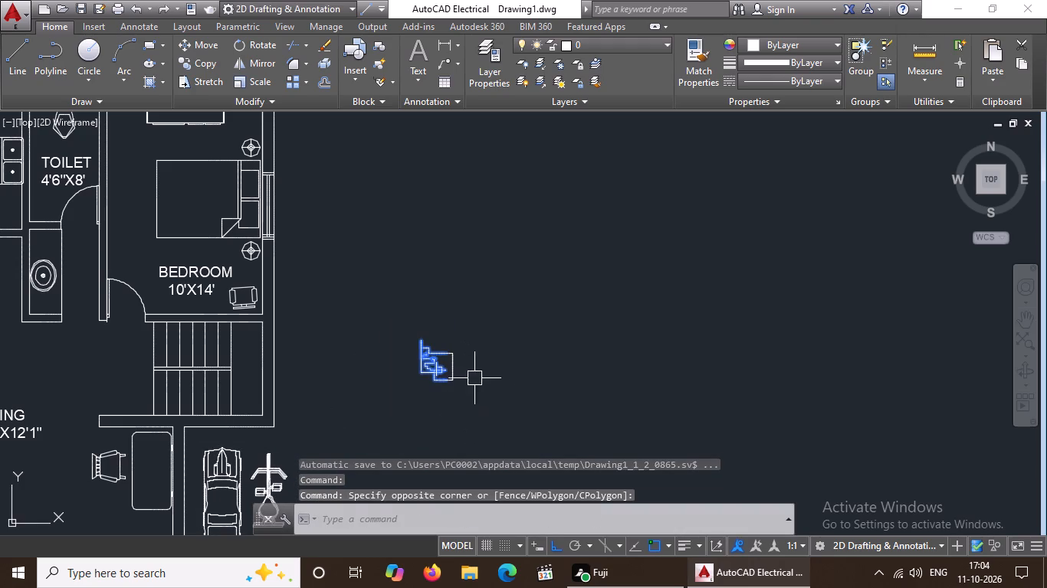
pyautogui.press('Delete')
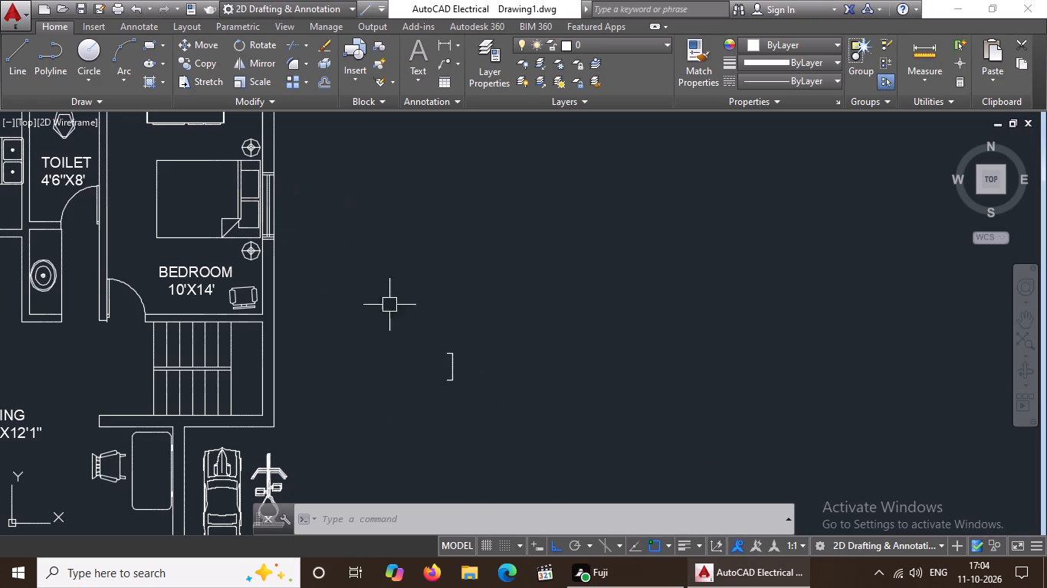
pyautogui.moveTo(400, 328); pyautogui.dragTo(413, 328)
pyautogui.click(472, 379)
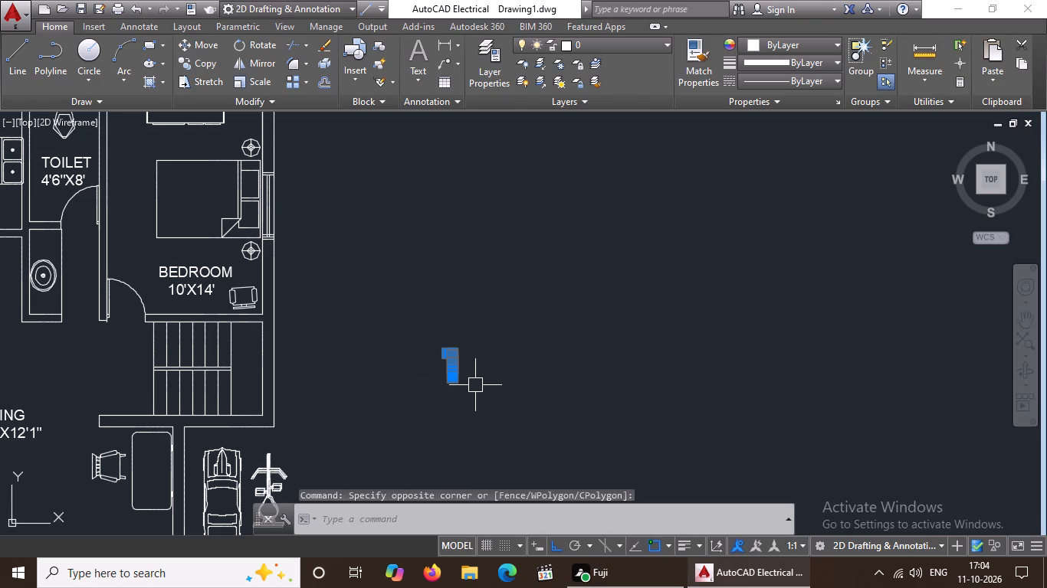
pyautogui.press('Return')
pyautogui.press('Return')
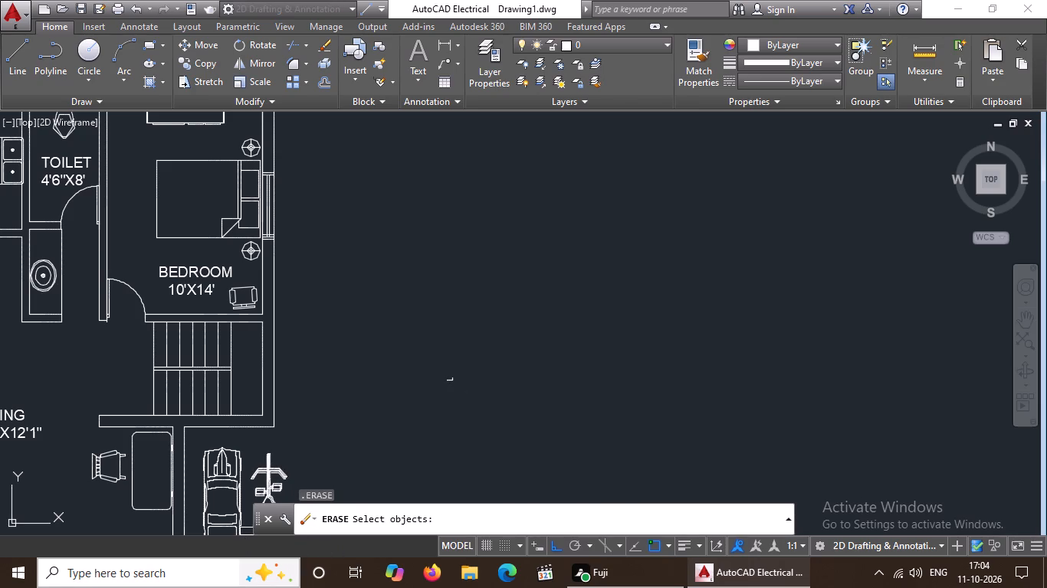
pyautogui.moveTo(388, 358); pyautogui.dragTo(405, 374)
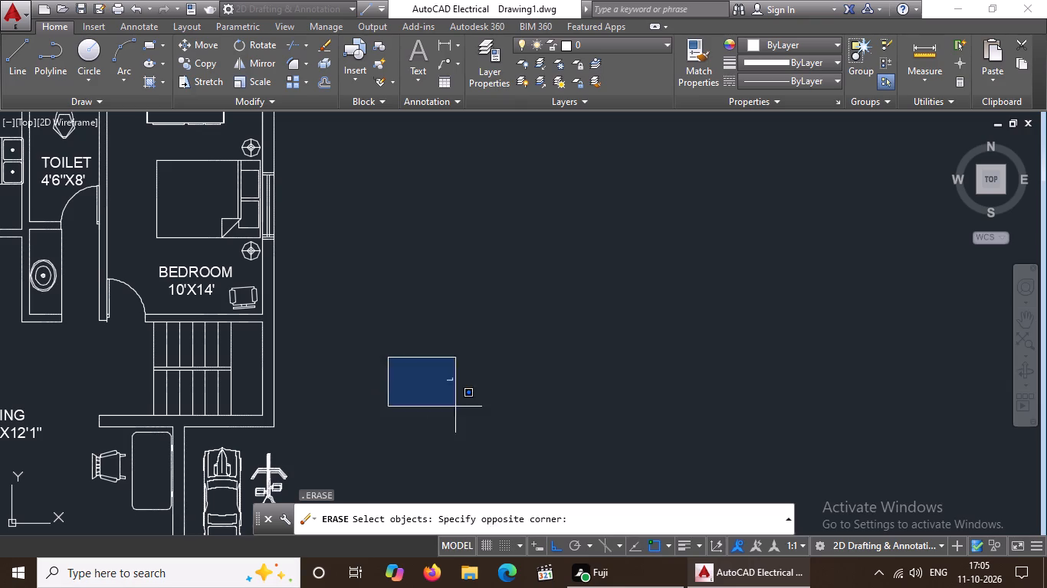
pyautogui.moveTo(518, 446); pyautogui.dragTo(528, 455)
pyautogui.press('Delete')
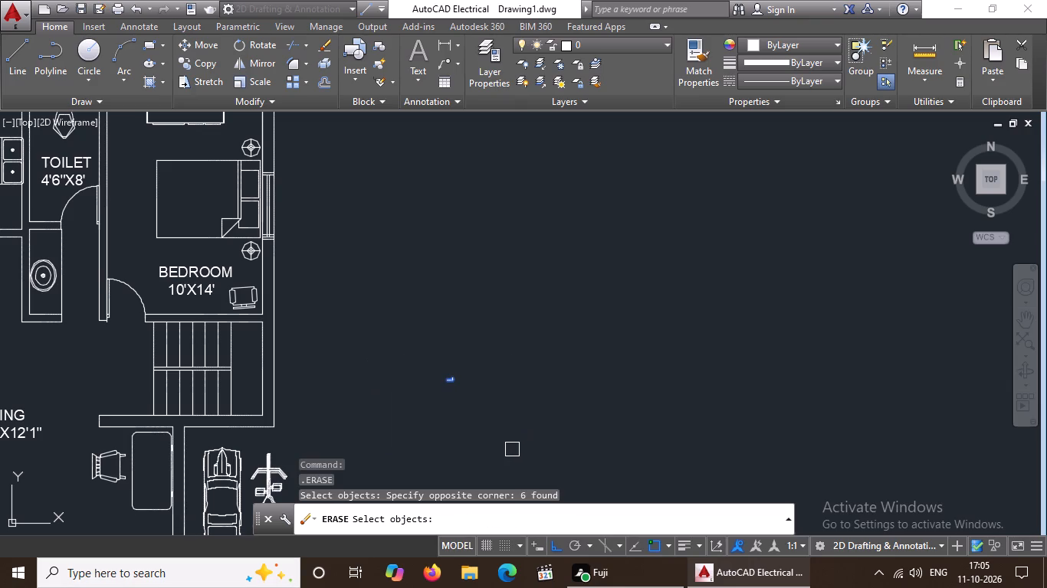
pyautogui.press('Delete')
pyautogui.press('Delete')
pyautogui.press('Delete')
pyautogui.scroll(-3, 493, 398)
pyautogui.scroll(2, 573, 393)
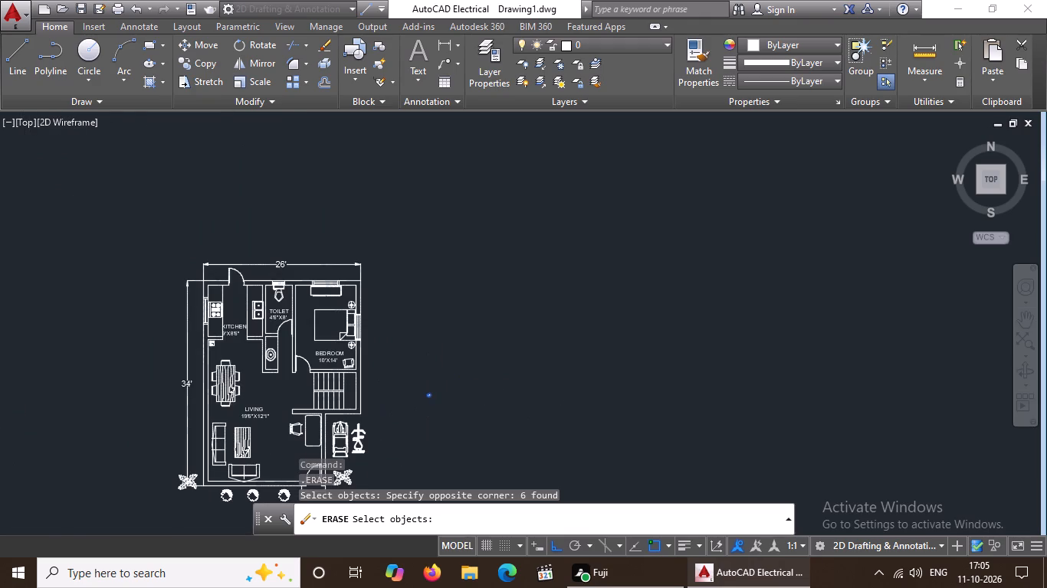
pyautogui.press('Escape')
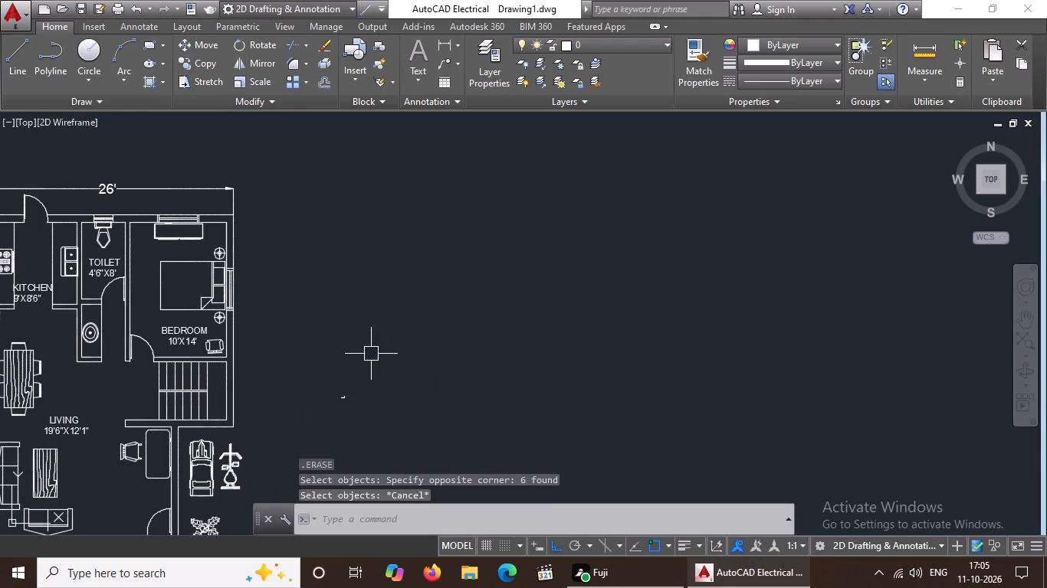
# Erase the last small remnant of the stepped outline in the open space east of the house plan.
pyautogui.click(330, 357)
pyautogui.click(361, 424)
pyautogui.press('Delete')
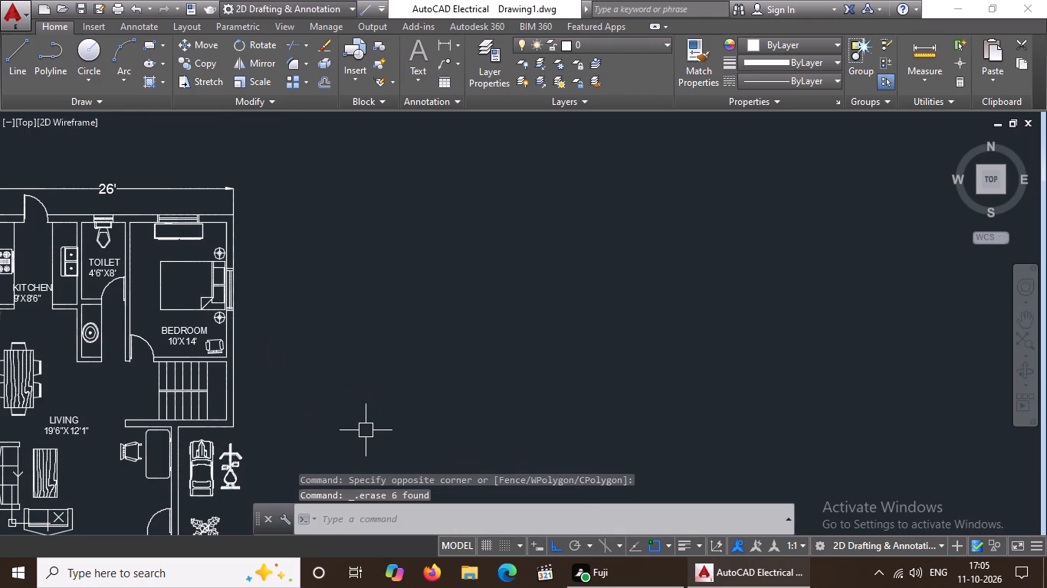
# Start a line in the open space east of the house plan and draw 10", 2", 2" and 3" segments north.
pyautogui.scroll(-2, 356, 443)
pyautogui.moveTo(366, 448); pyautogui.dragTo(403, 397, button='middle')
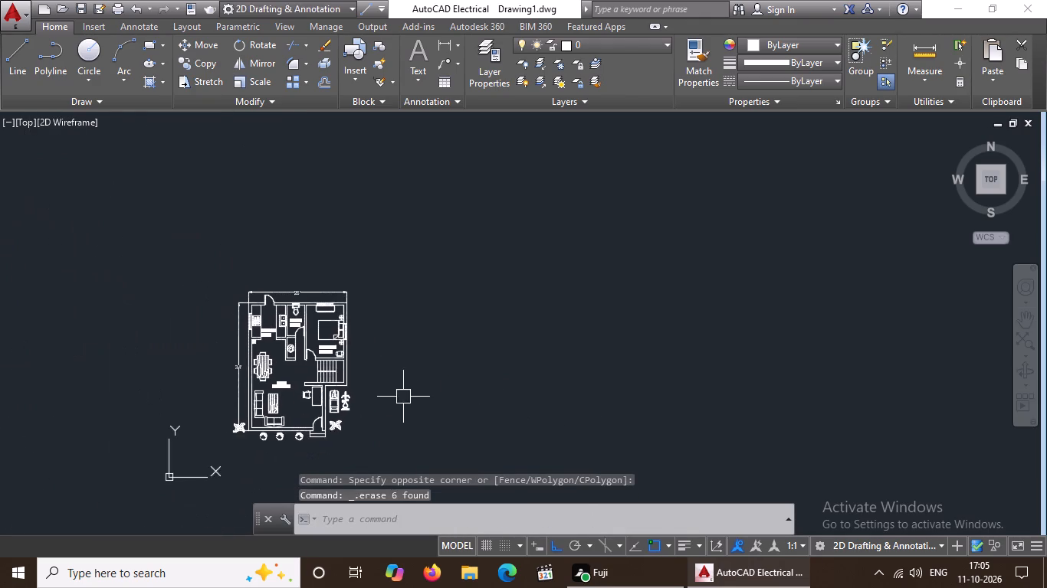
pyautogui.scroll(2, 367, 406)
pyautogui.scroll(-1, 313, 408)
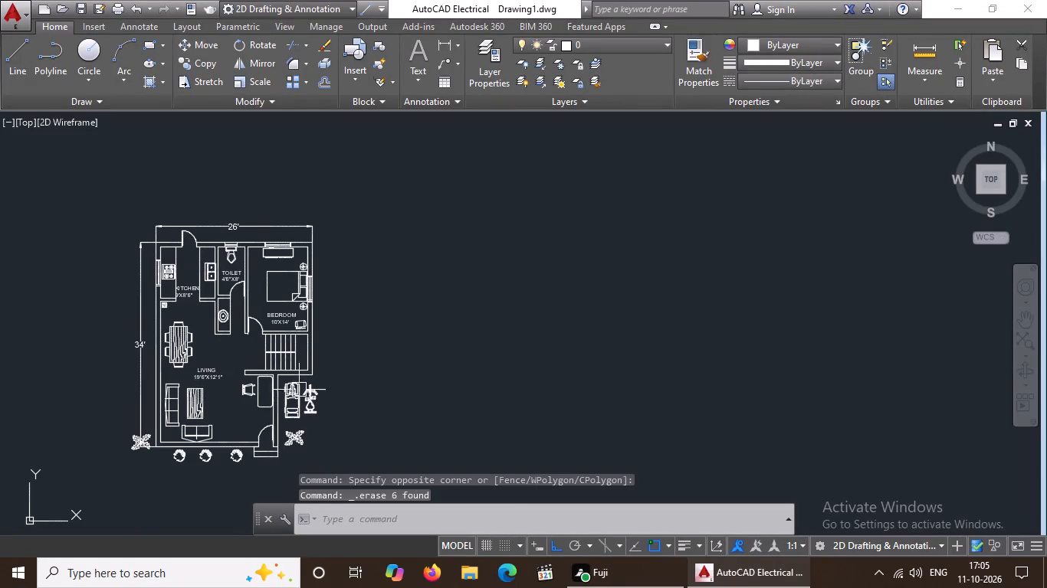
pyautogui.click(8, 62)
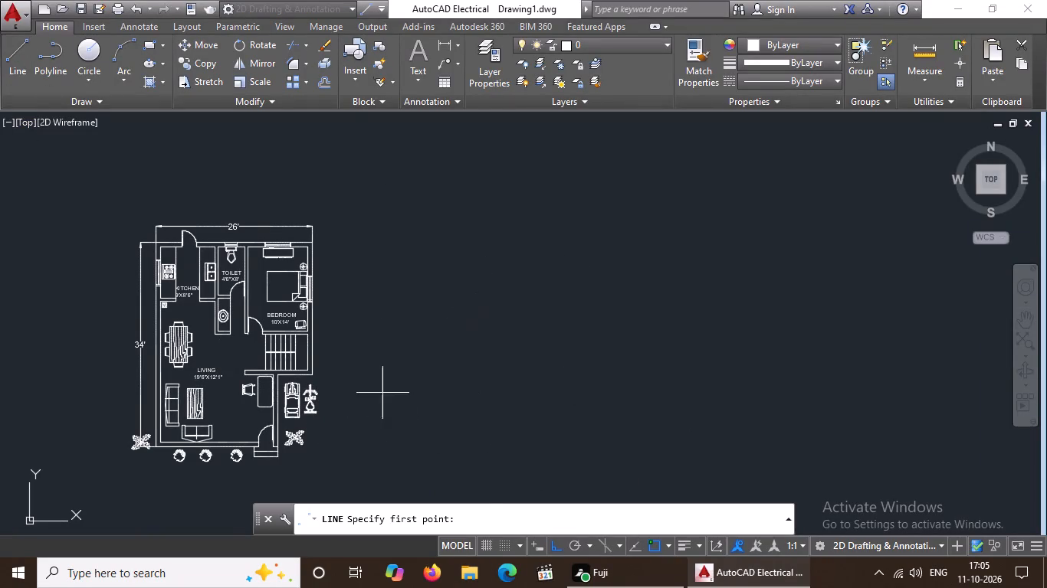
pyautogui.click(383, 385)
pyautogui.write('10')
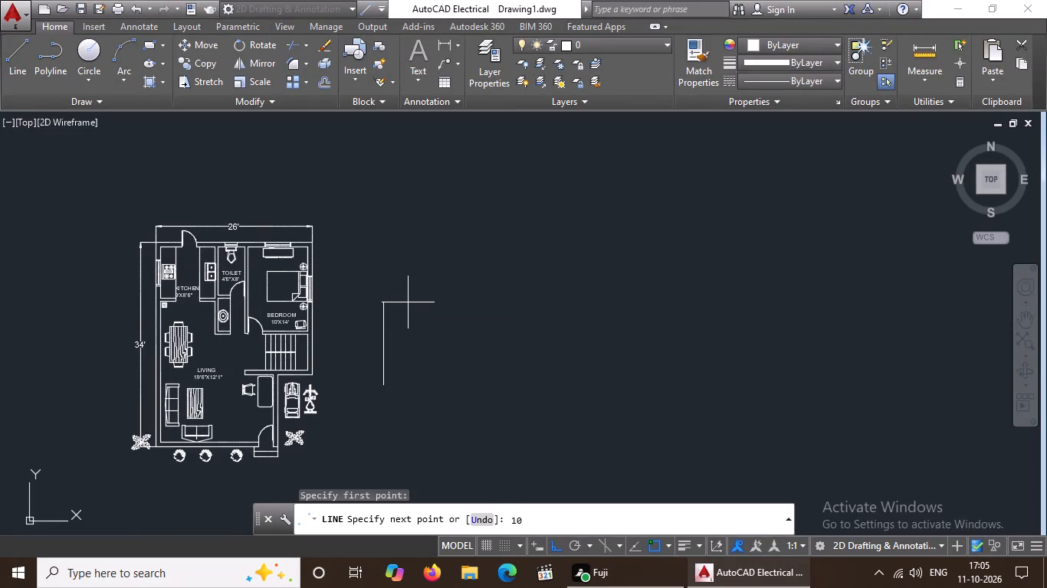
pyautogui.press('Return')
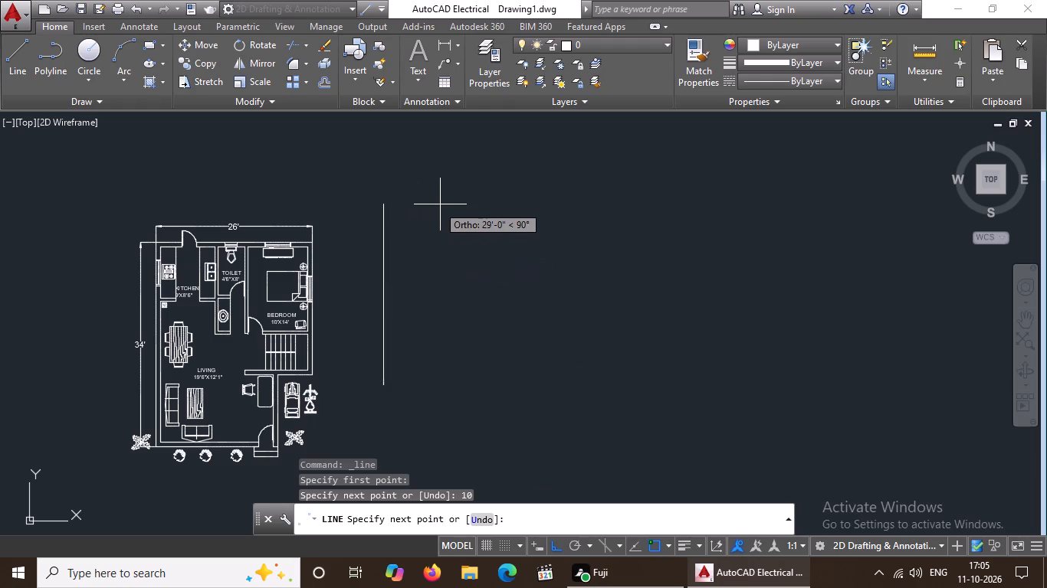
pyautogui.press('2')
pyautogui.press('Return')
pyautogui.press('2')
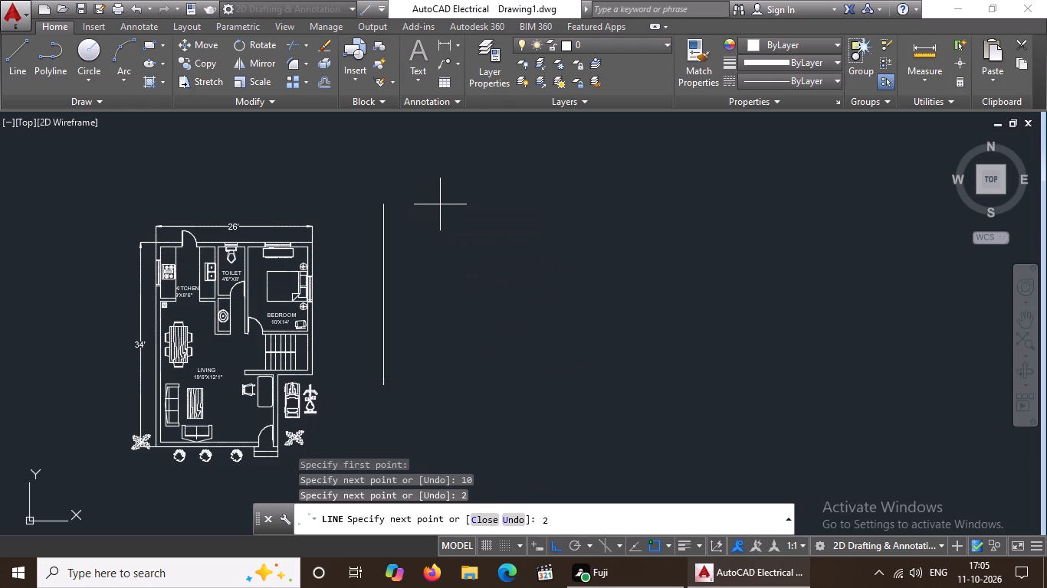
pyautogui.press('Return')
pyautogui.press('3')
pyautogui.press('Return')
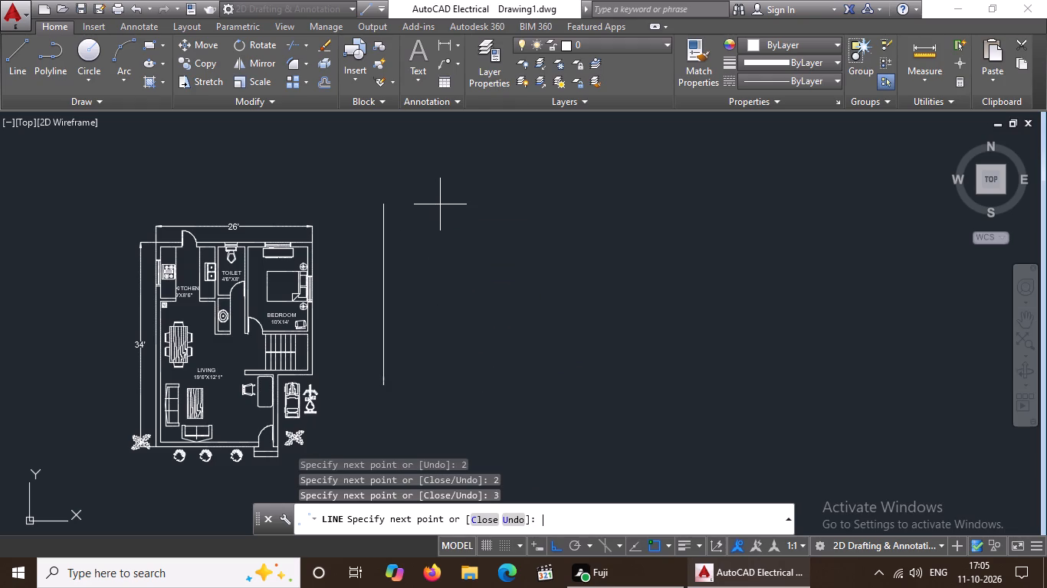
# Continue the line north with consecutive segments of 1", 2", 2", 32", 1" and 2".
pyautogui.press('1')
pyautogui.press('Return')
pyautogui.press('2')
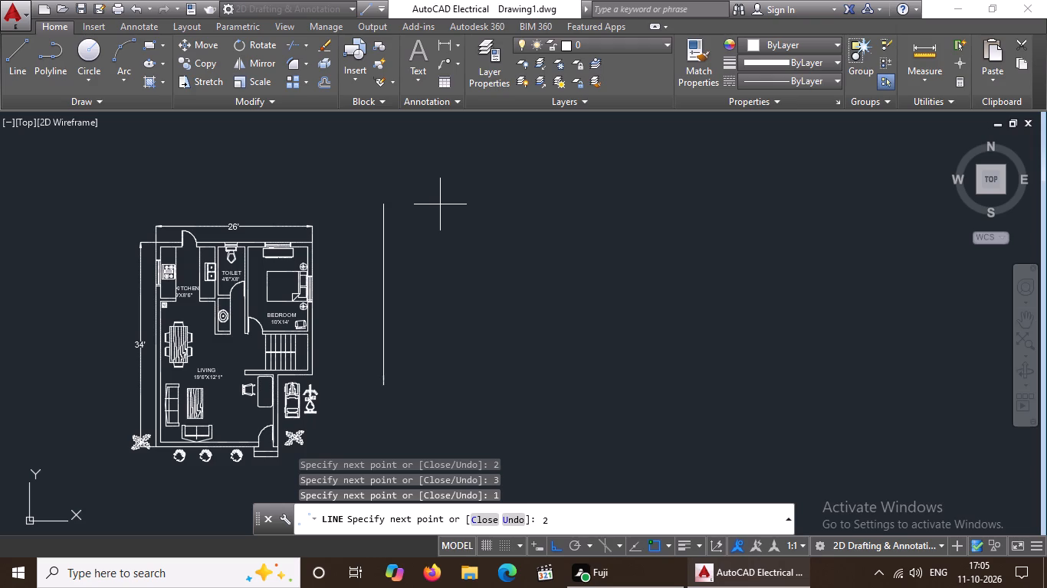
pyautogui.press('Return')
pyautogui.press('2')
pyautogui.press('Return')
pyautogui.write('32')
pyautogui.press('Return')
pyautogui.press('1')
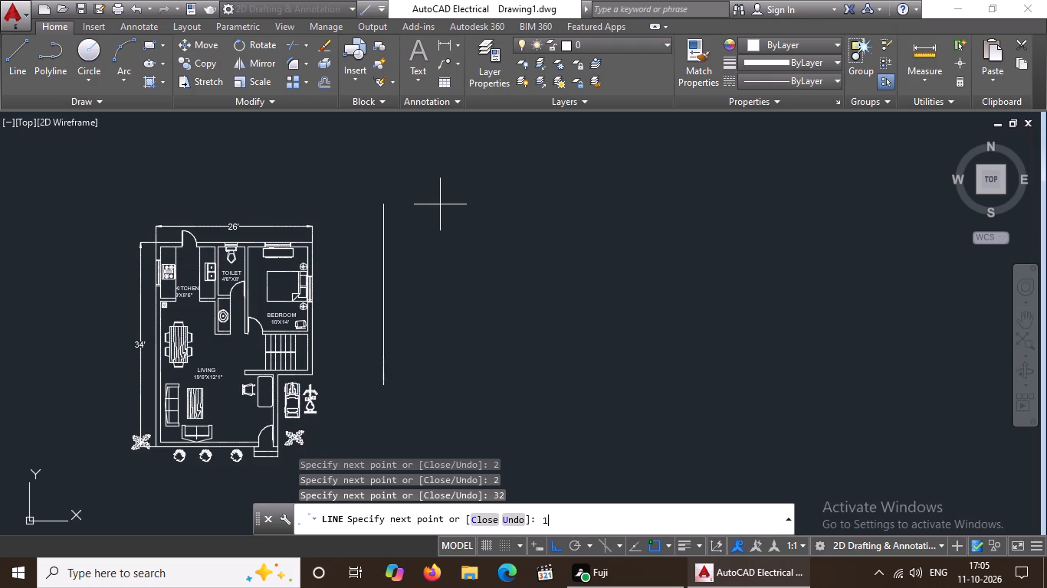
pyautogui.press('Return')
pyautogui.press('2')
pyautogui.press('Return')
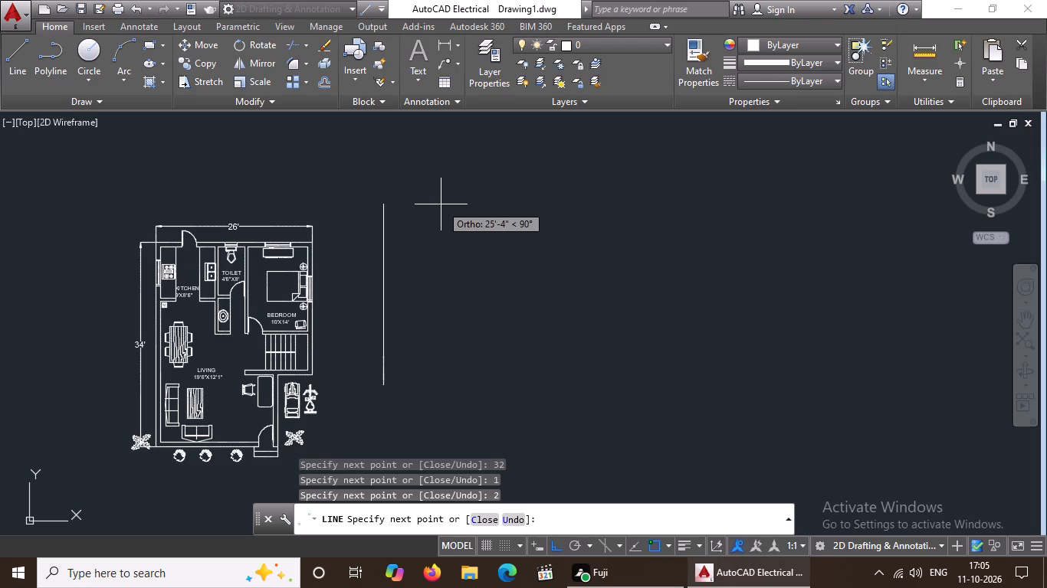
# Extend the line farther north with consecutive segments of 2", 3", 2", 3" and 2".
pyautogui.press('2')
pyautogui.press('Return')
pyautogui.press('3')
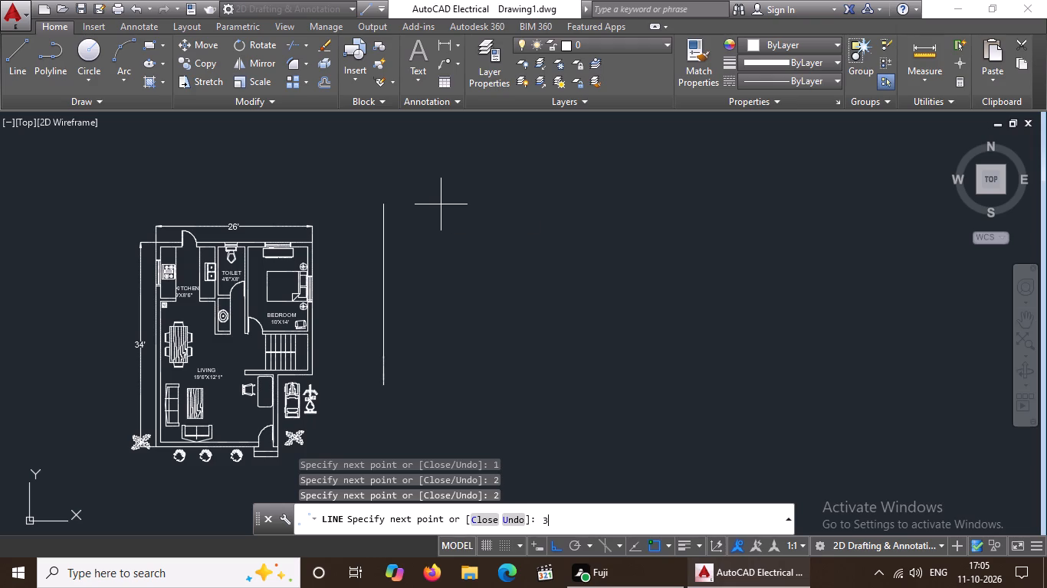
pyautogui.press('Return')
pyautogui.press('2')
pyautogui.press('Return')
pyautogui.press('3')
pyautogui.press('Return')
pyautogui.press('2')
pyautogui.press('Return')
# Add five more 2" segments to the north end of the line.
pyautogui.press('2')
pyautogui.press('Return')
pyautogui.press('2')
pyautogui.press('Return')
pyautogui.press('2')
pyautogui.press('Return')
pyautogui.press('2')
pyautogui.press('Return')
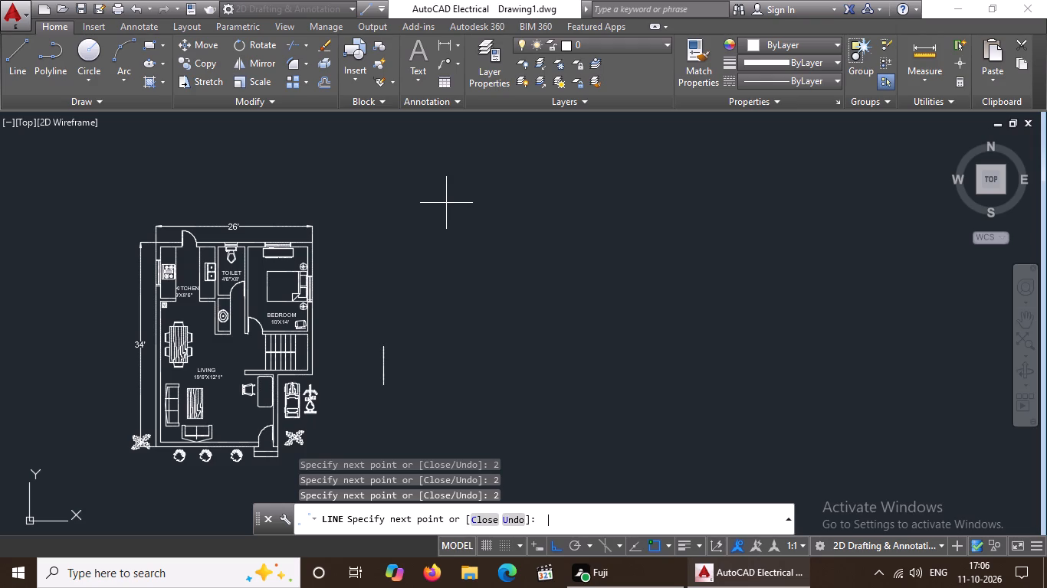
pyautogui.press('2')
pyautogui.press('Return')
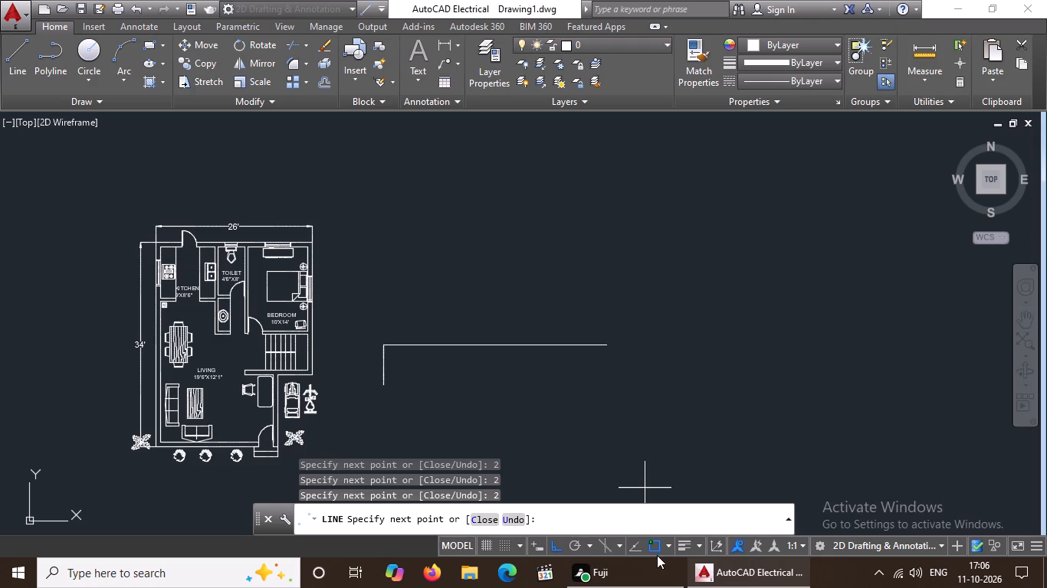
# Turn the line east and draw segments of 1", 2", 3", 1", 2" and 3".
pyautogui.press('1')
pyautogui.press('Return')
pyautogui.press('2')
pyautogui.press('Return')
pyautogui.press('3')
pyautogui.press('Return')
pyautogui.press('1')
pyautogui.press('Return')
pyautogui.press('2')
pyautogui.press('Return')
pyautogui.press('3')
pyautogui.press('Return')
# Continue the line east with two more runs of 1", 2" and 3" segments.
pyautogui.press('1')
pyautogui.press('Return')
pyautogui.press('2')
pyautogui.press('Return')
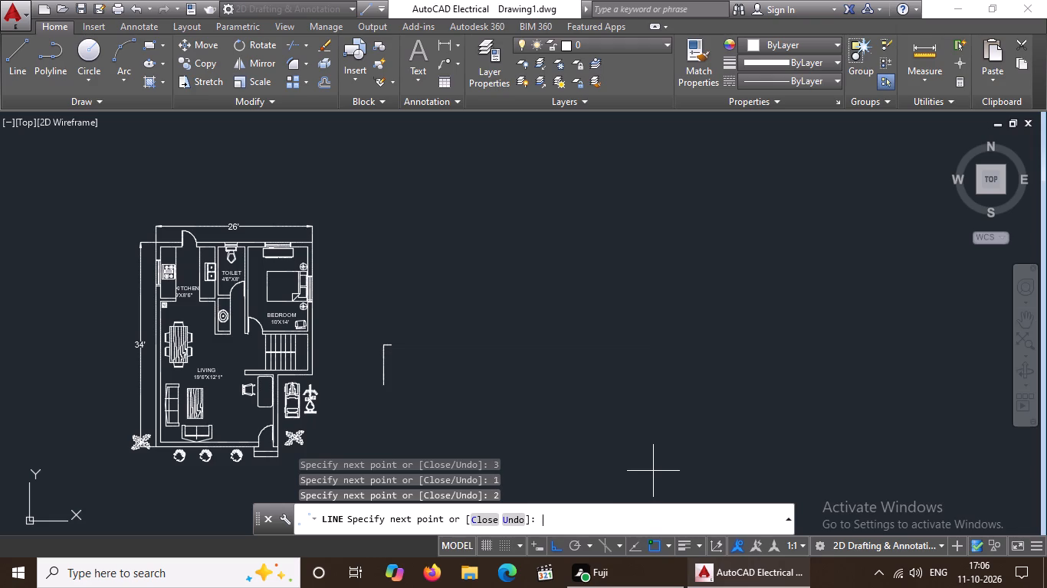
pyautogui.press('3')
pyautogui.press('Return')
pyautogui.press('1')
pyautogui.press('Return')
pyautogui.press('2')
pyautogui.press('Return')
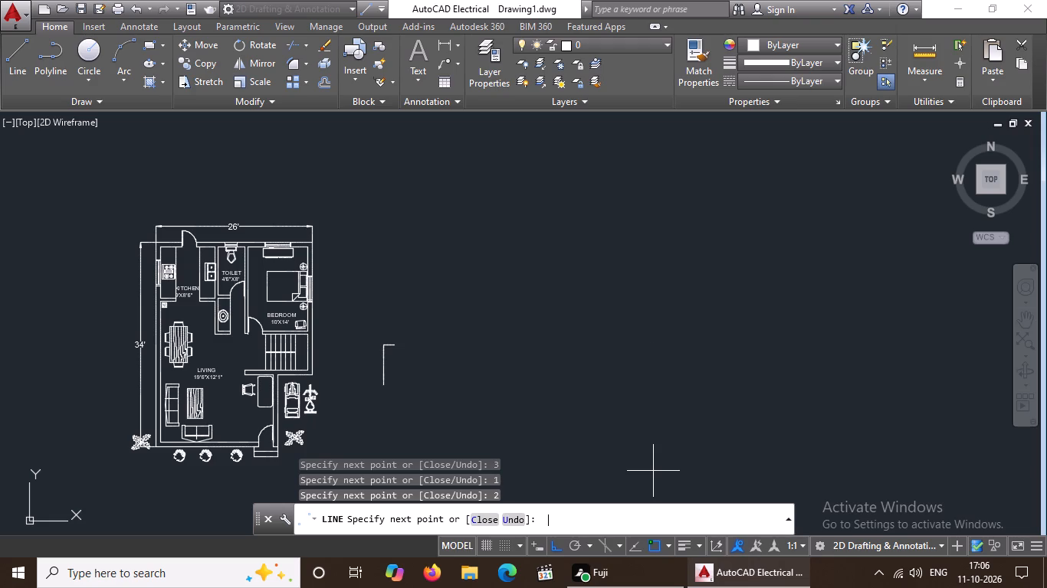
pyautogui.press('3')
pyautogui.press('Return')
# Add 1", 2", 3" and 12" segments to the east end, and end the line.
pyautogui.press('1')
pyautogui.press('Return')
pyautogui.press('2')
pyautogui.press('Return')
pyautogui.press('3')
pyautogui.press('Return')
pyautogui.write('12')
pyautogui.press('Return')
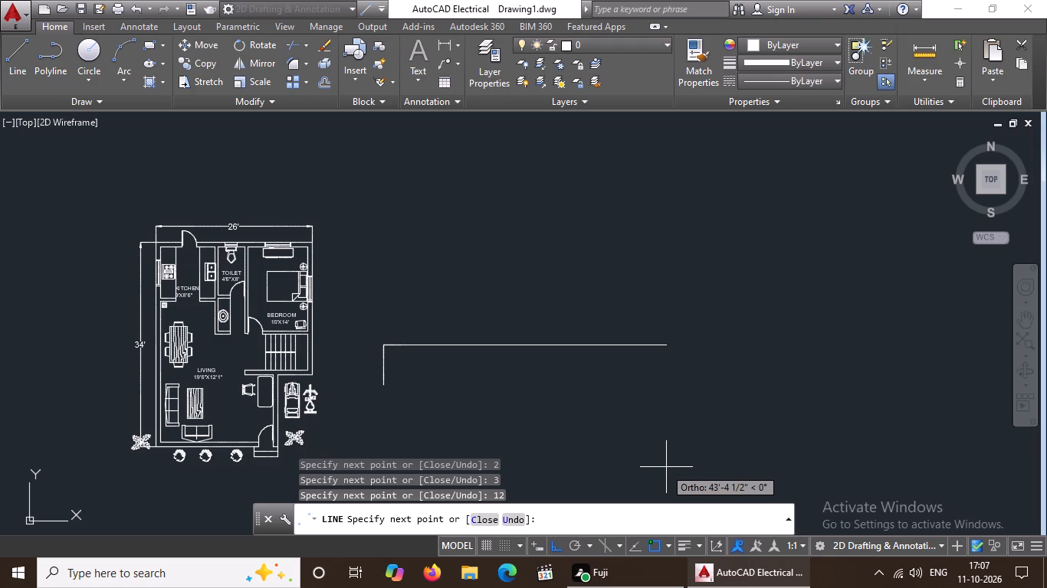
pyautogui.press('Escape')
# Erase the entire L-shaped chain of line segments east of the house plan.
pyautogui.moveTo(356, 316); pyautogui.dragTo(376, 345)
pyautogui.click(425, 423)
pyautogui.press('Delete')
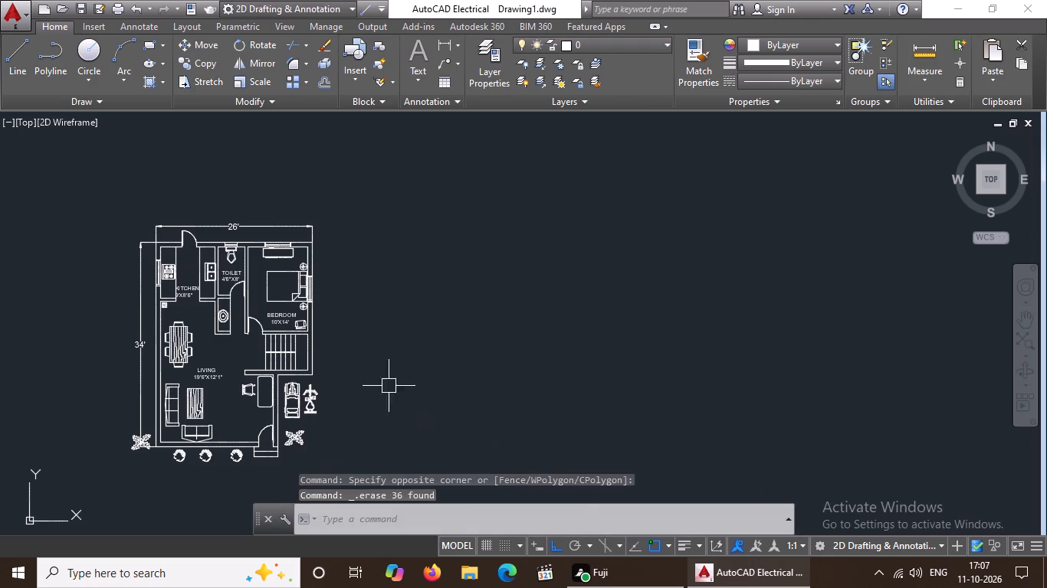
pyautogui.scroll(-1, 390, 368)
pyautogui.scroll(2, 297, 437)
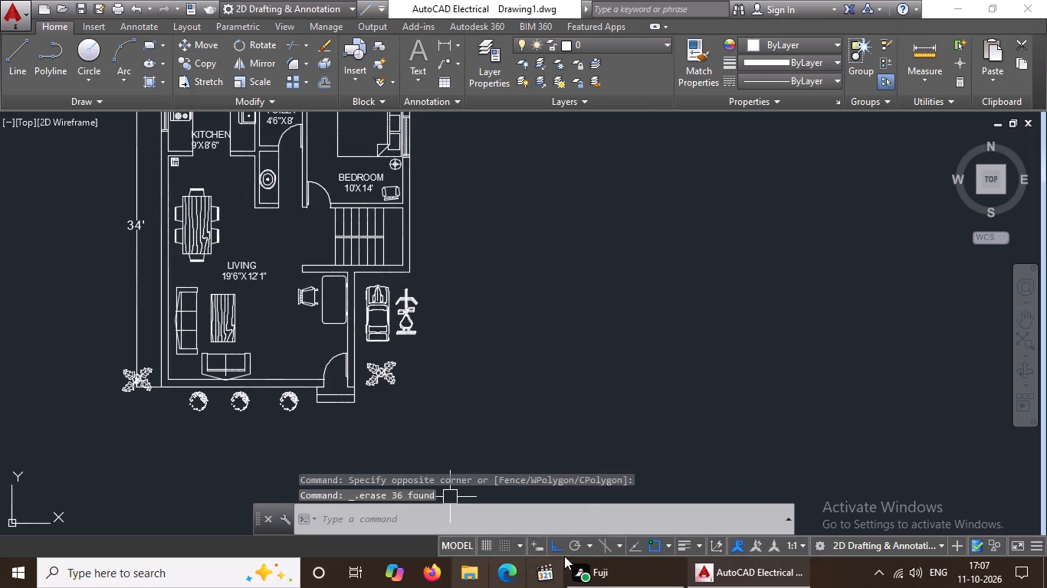
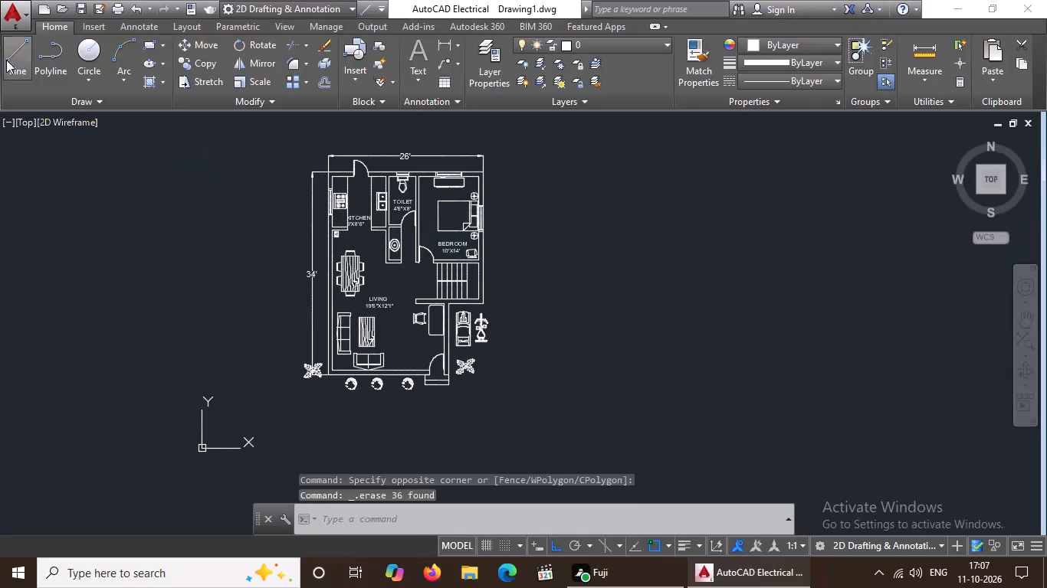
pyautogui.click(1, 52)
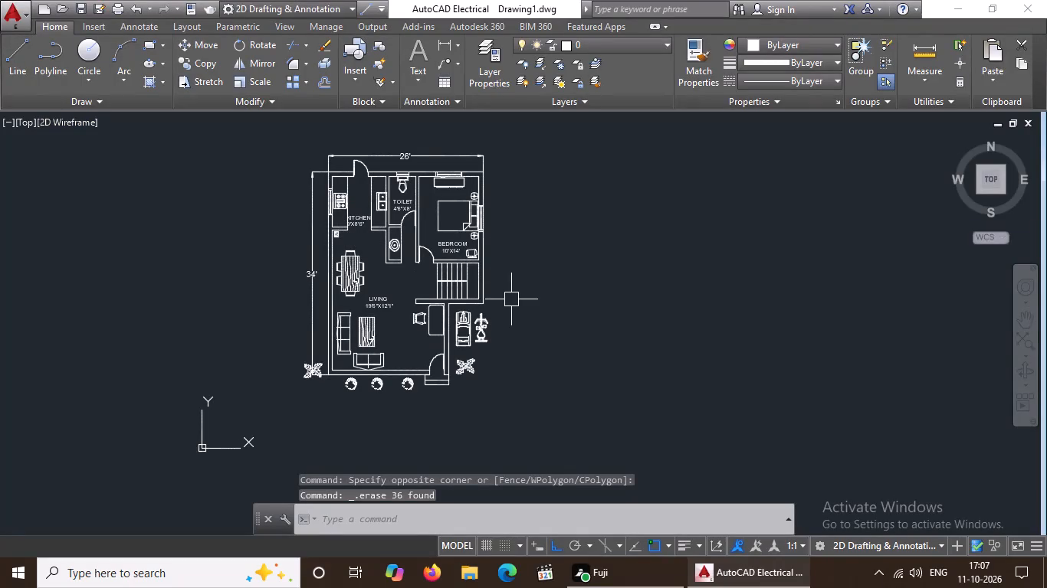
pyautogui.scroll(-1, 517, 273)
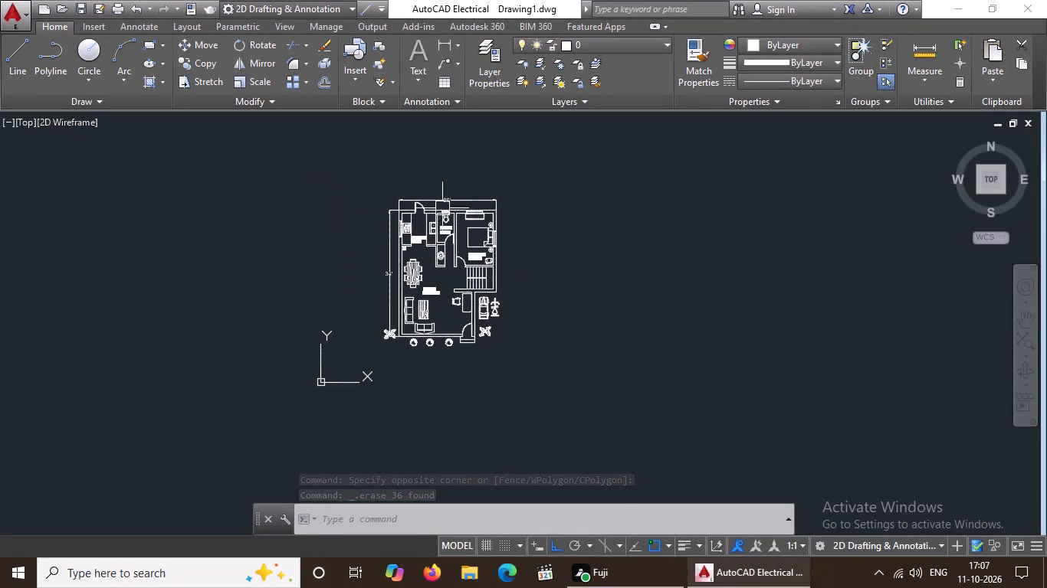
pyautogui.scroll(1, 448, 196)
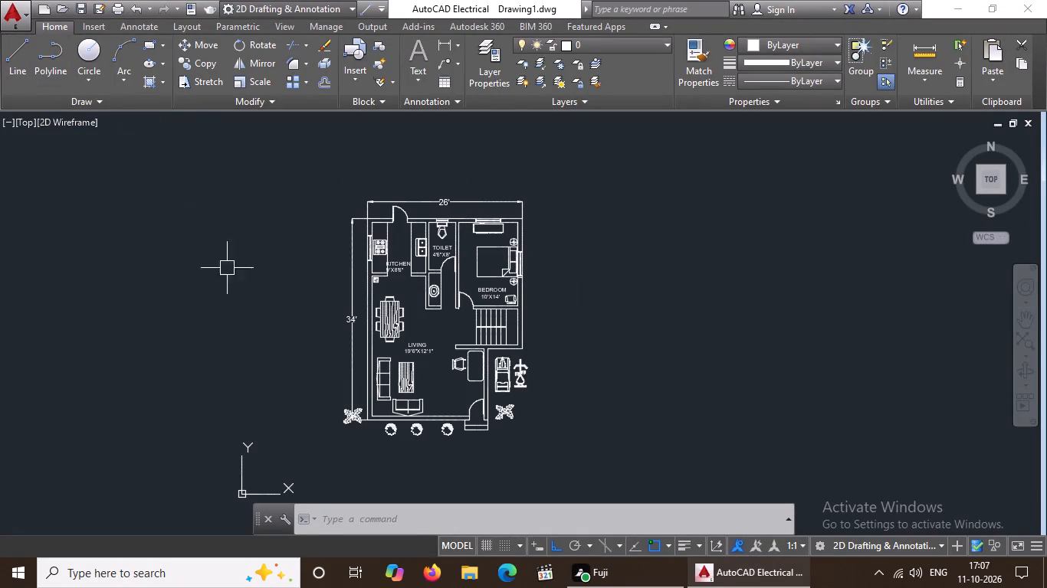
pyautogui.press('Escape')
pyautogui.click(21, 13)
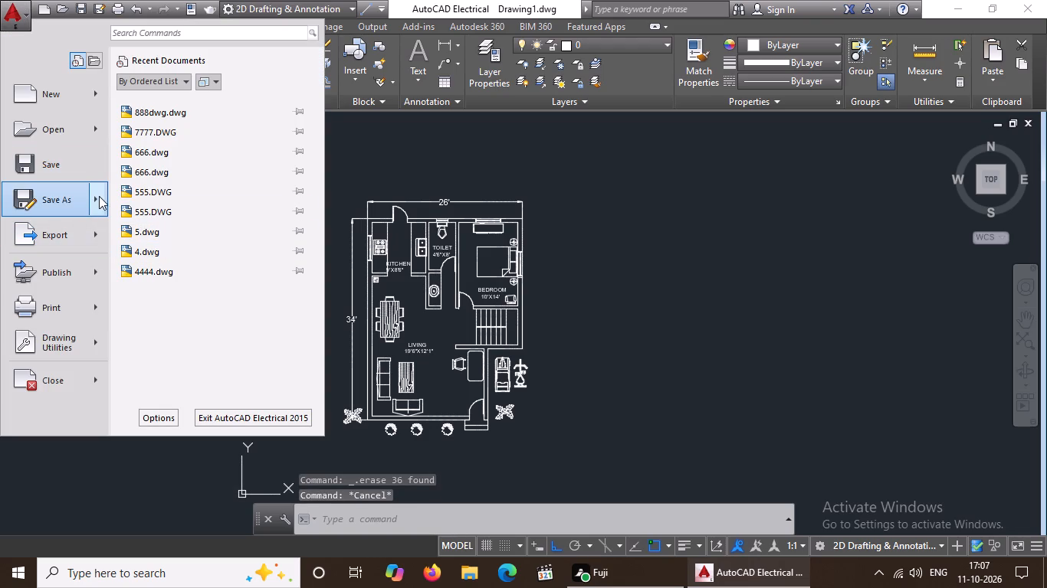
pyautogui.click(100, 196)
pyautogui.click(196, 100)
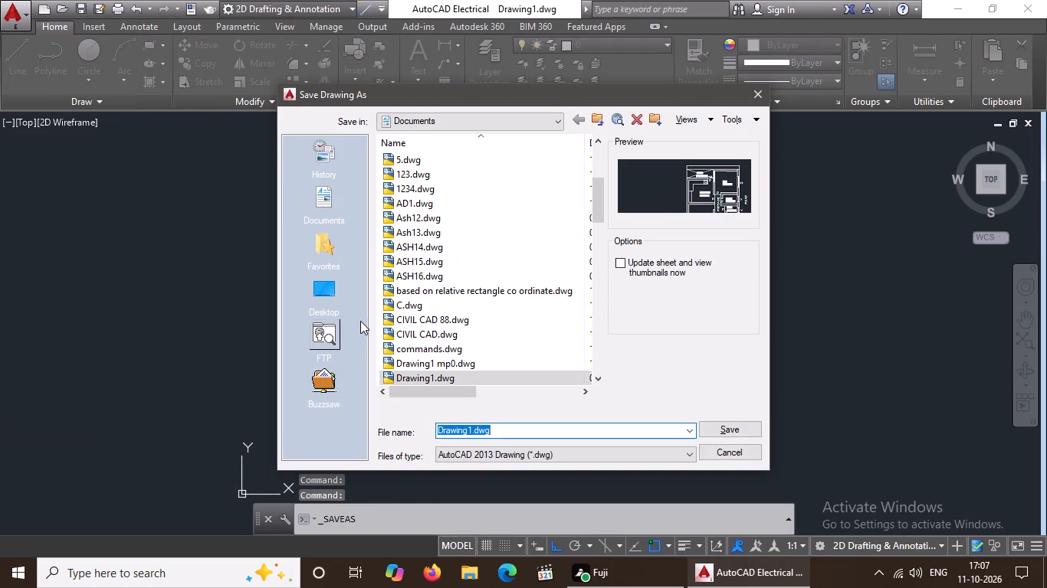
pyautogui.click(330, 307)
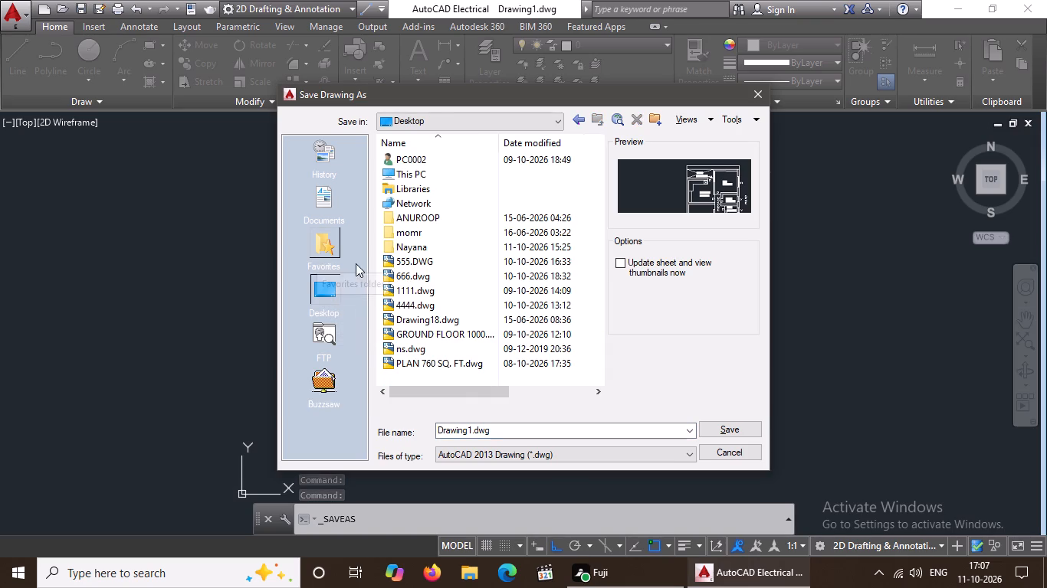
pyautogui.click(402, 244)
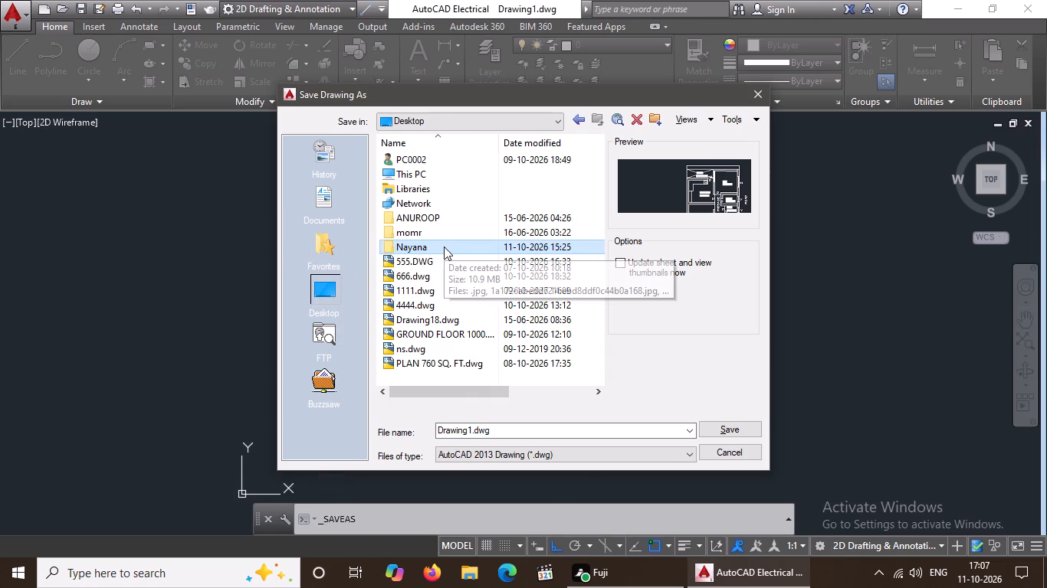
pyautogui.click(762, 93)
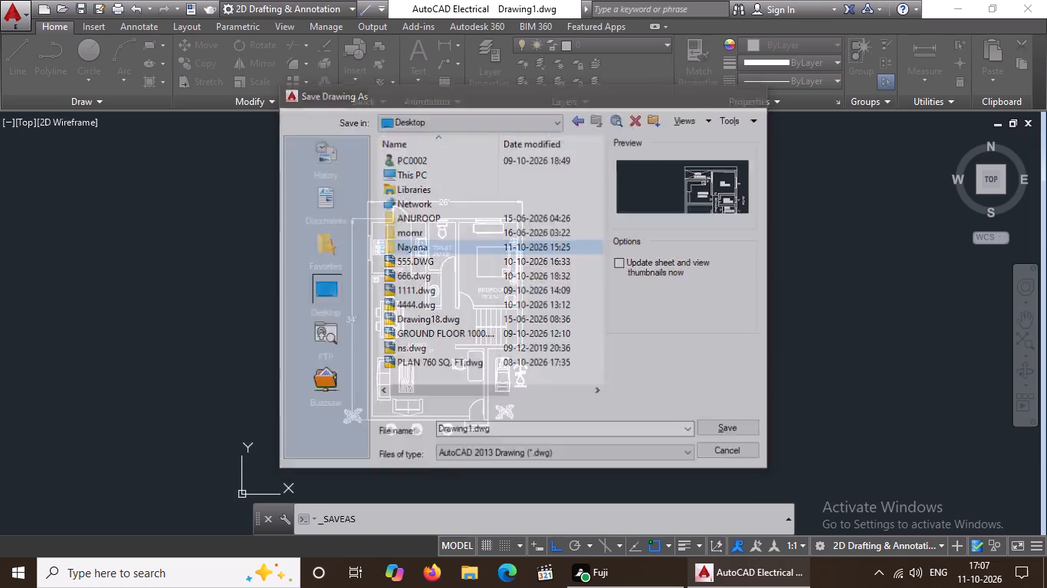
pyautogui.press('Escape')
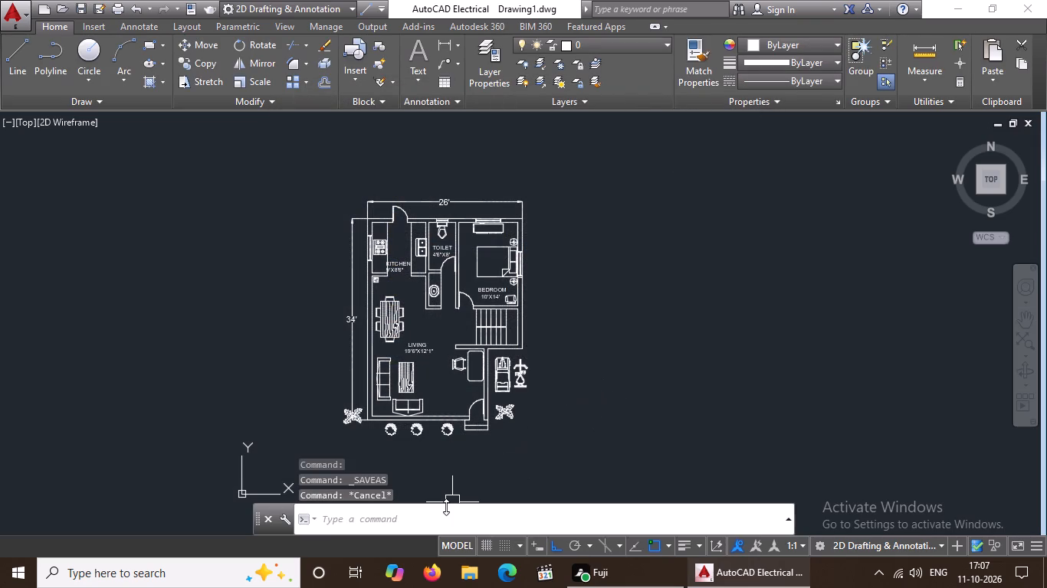
# Draw vertical construction lines (XLINE) through the outer and inner faces of the kitchen's west exterior wall.
pyautogui.write('xl')
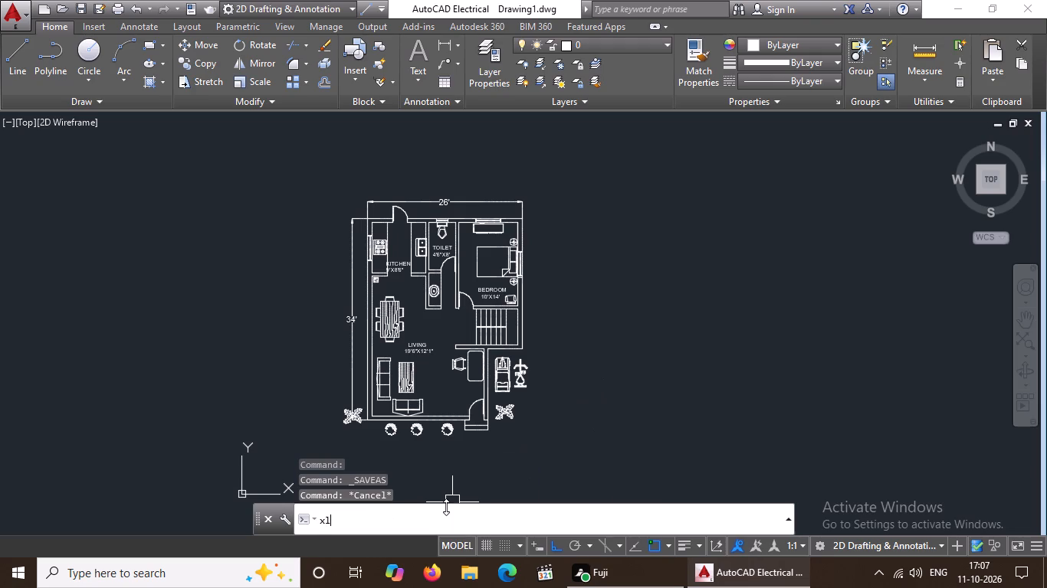
pyautogui.press('space')
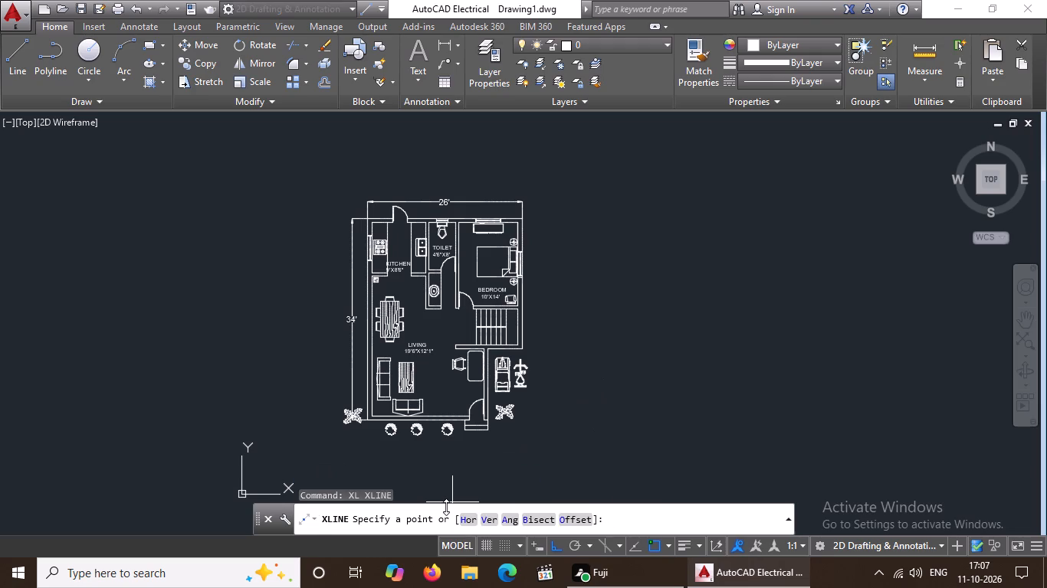
pyautogui.press('v')
pyautogui.press('Return')
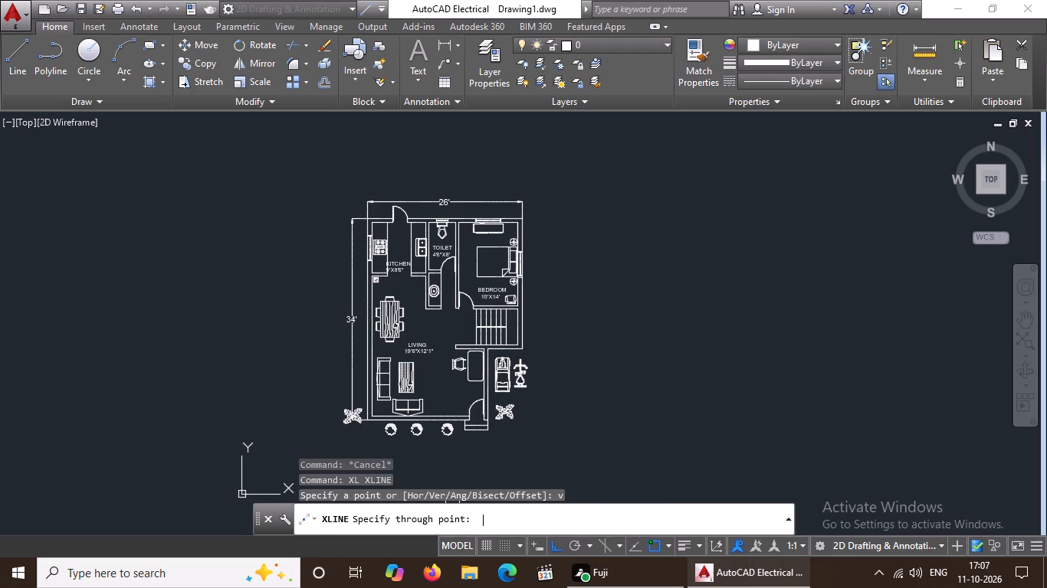
pyautogui.scroll(-3, 619, 270)
pyautogui.scroll(4, 592, 379)
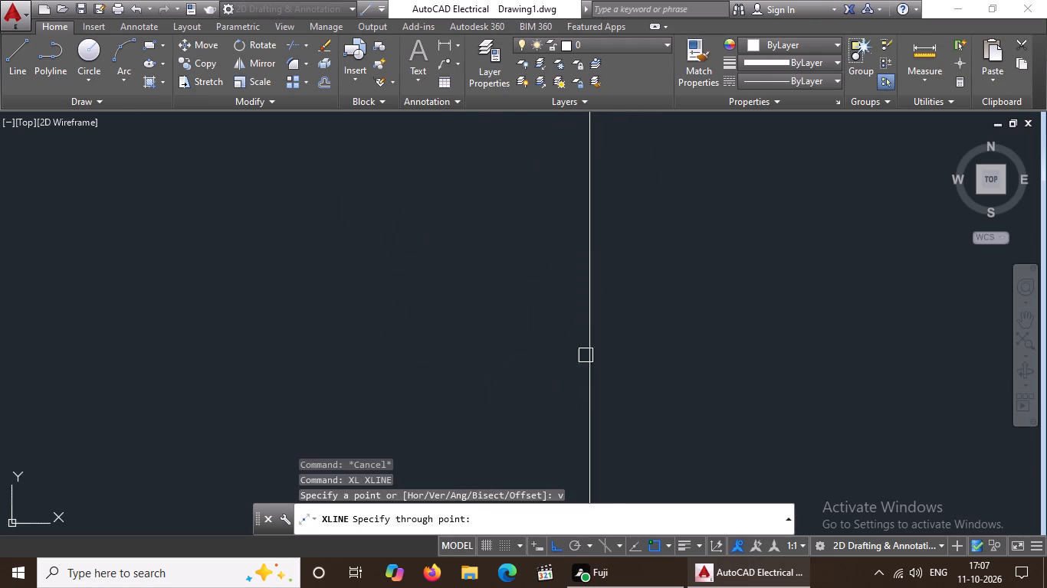
pyautogui.scroll(-4, 554, 284)
pyautogui.scroll(4, 539, 197)
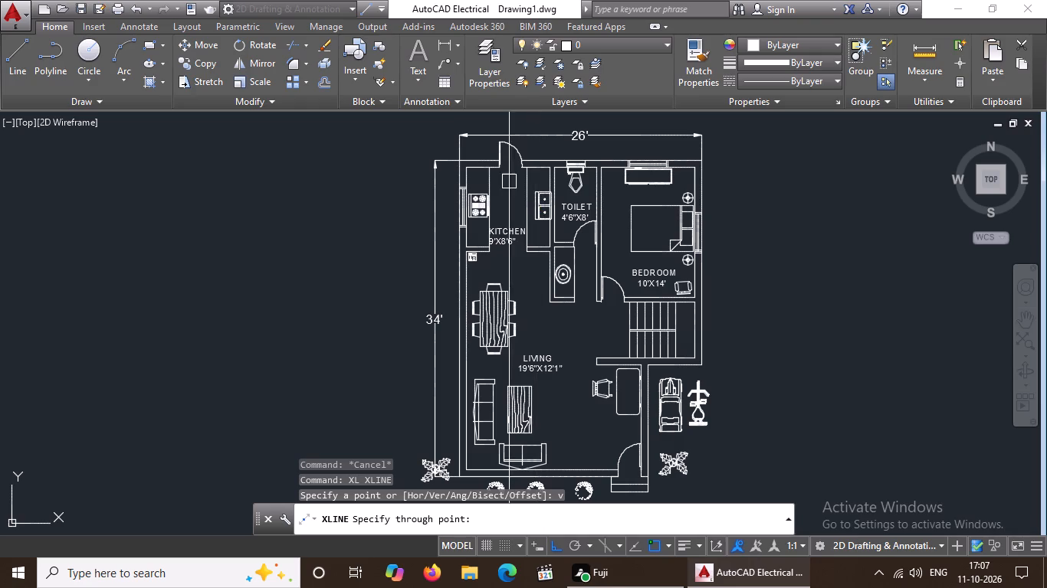
pyautogui.scroll(3, 465, 158)
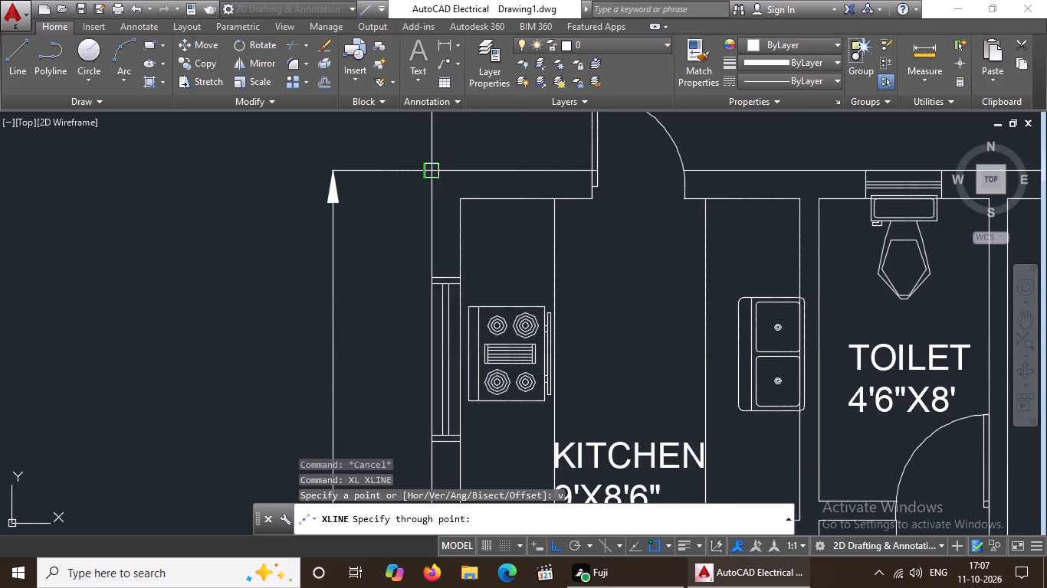
pyautogui.click(430, 174)
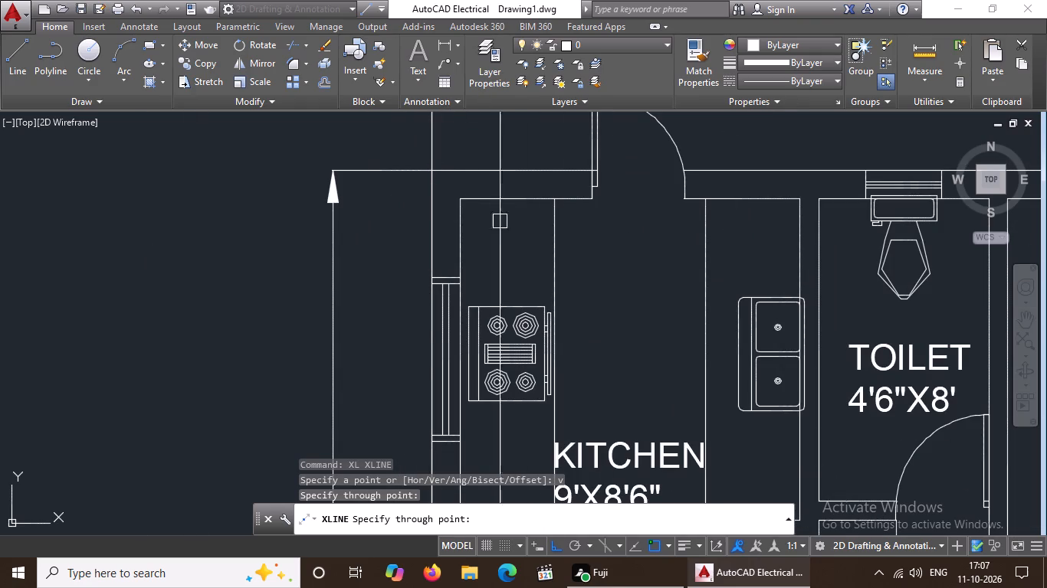
pyautogui.click(458, 205)
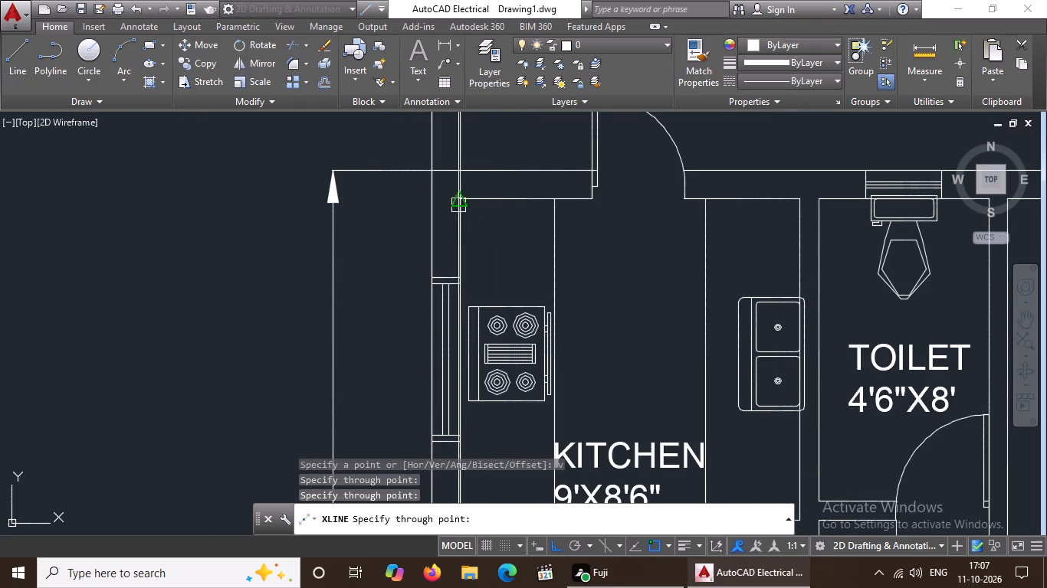
# Add vertical construction lines at the stove counter edge, both kitchen door jambs, the sink counter edge and both faces of the kitchen-toilet wall.
pyautogui.click(556, 201)
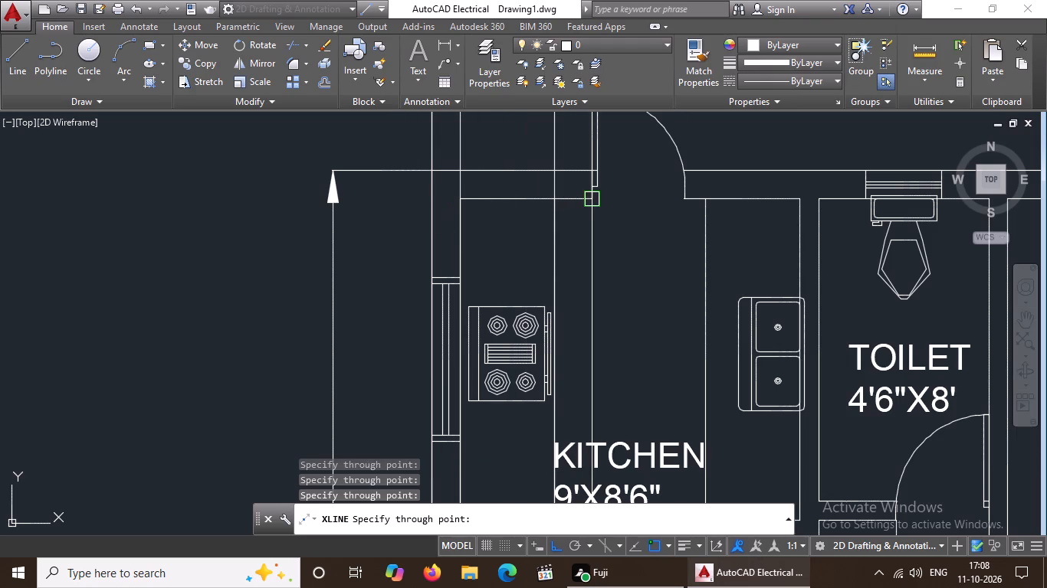
pyautogui.click(586, 198)
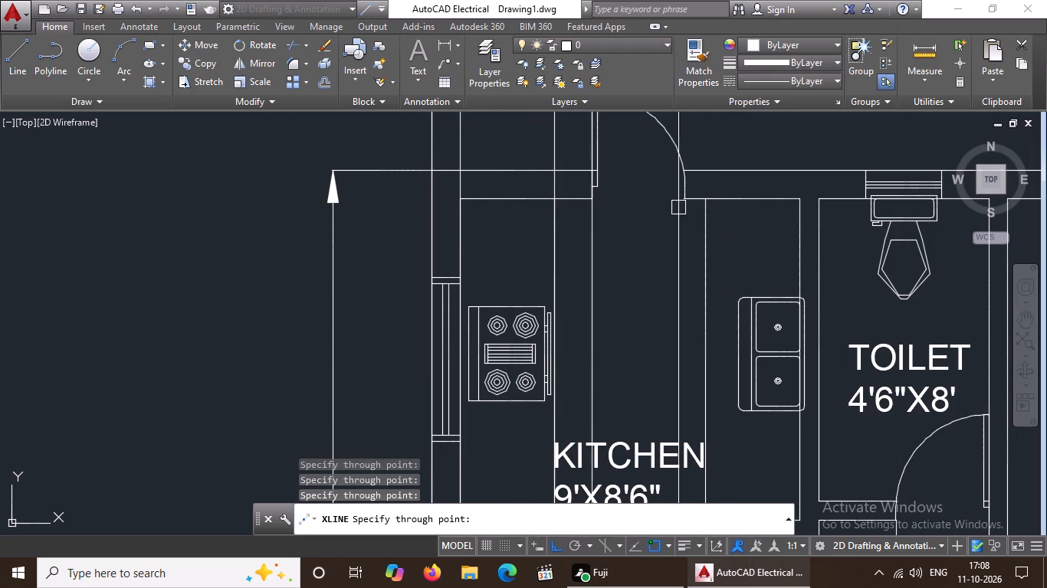
pyautogui.click(691, 199)
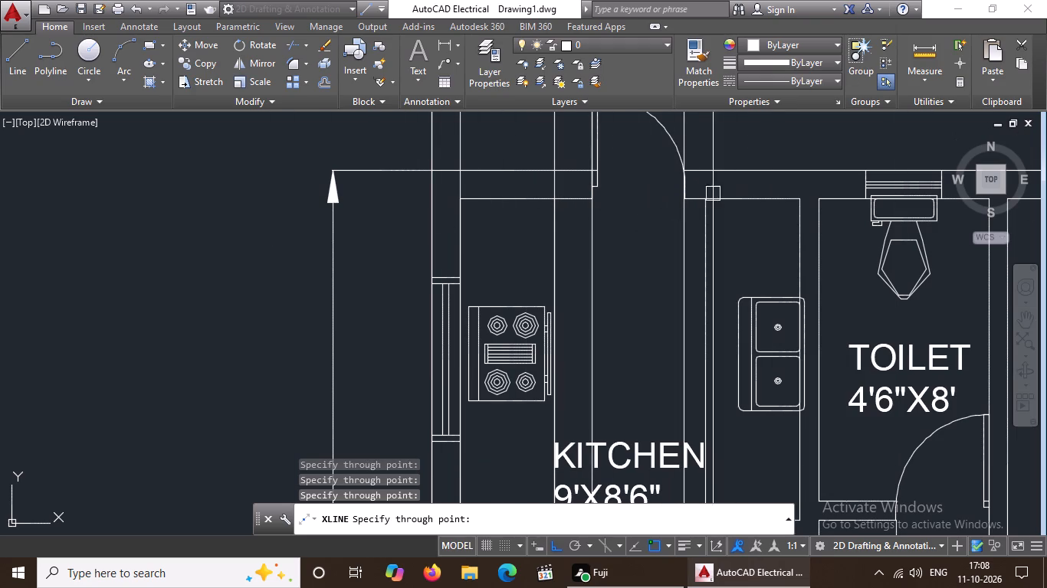
pyautogui.click(705, 198)
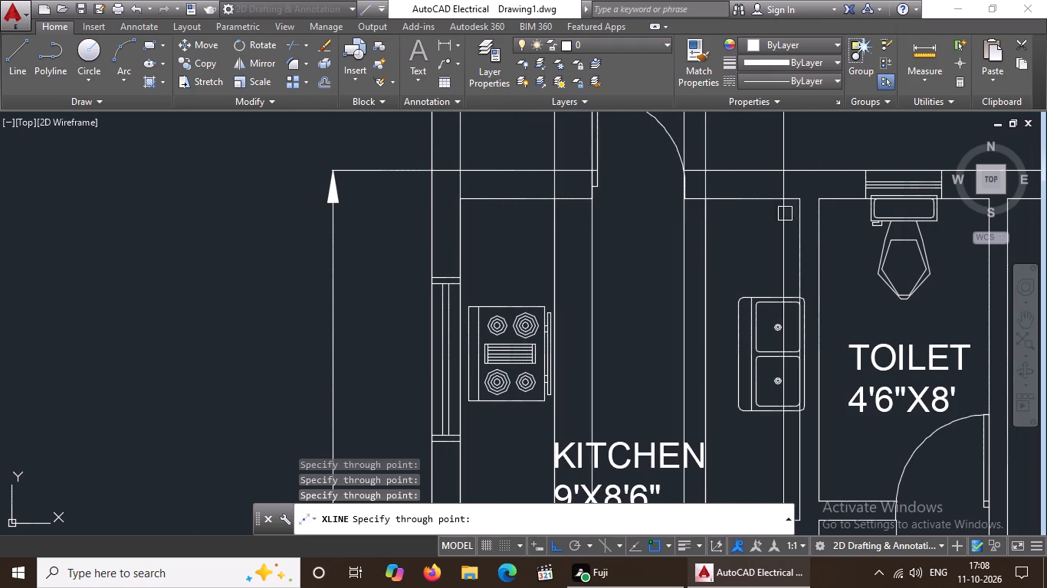
pyautogui.click(806, 201)
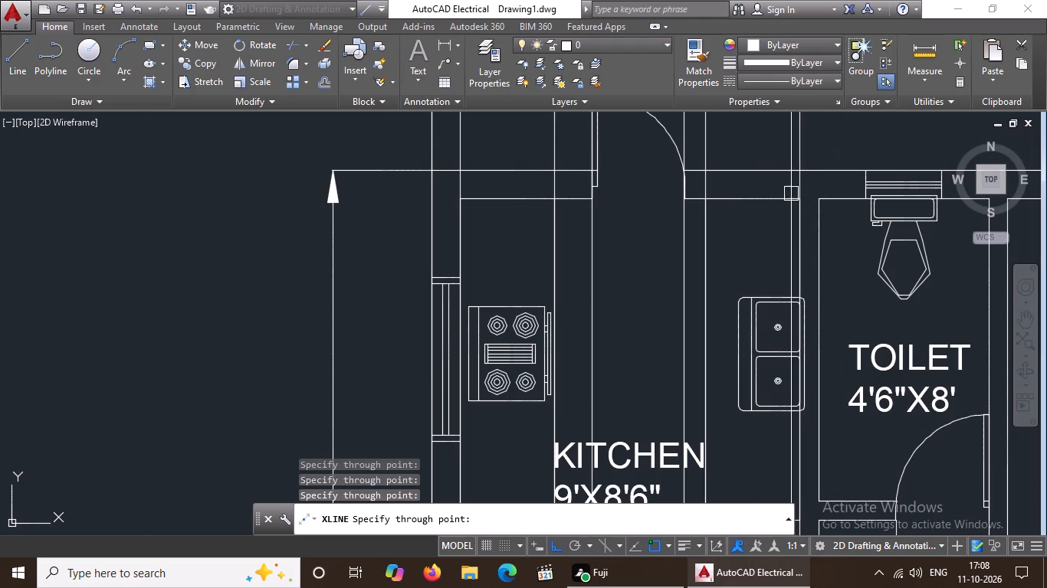
pyautogui.click(818, 199)
# Add vertical construction lines at both ends of the toilet window and through both faces of the toilet-bedroom wall.
pyautogui.scroll(-2, 819, 200)
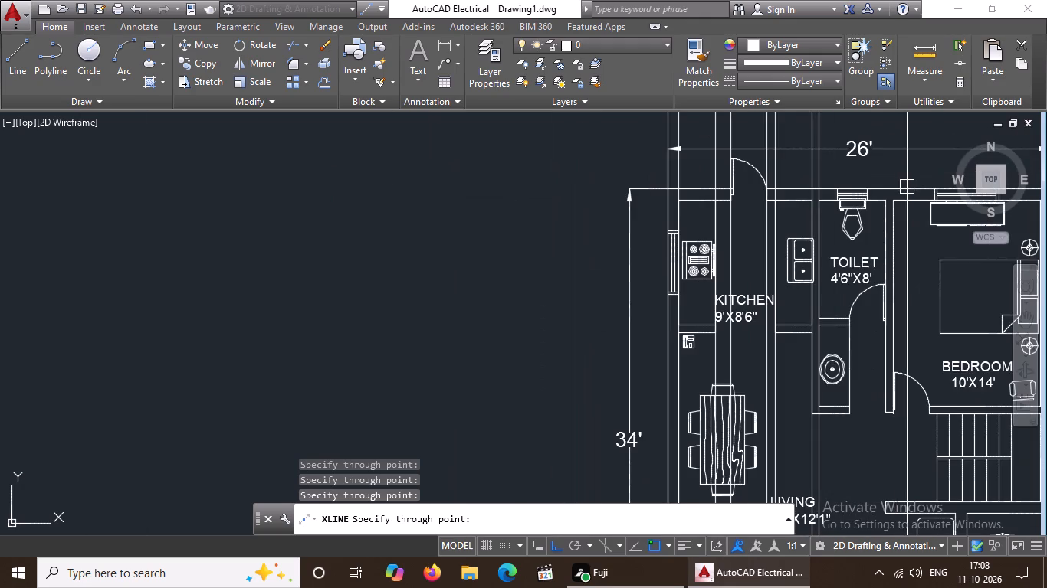
pyautogui.moveTo(907, 187); pyautogui.dragTo(677, 207, button='middle')
pyautogui.scroll(1, 626, 217)
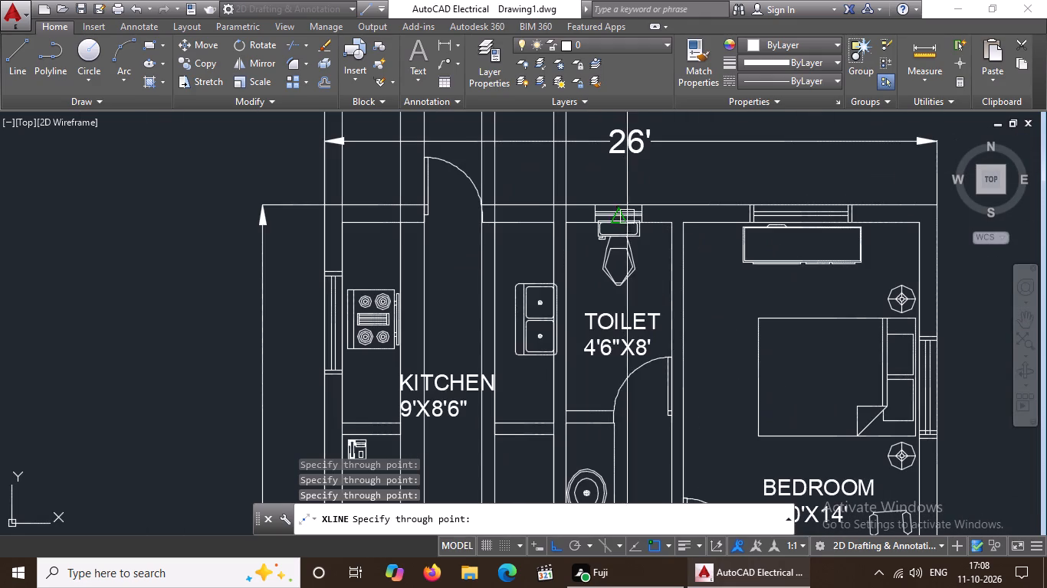
pyautogui.scroll(1, 601, 233)
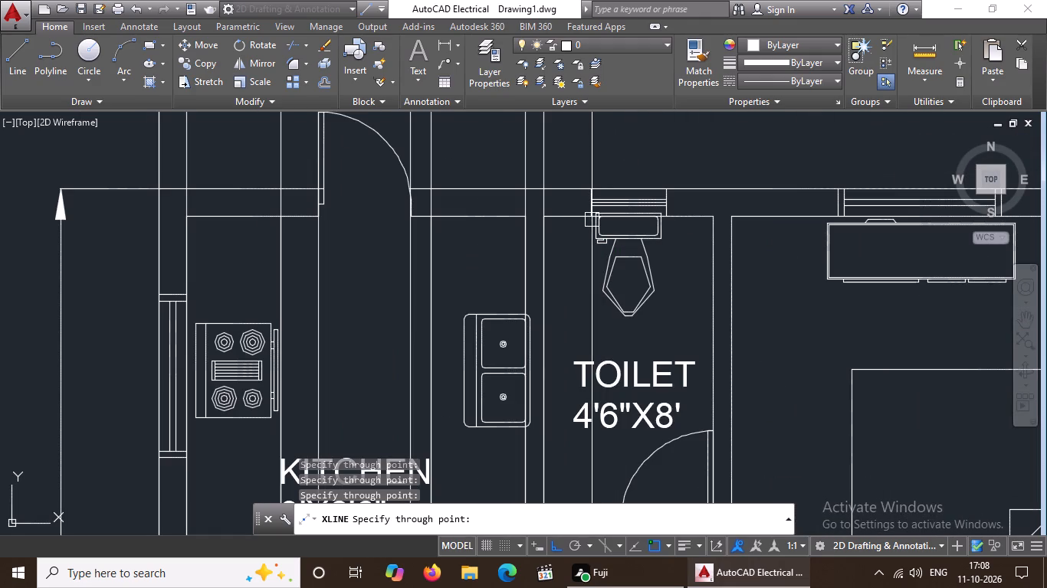
pyautogui.click(592, 213)
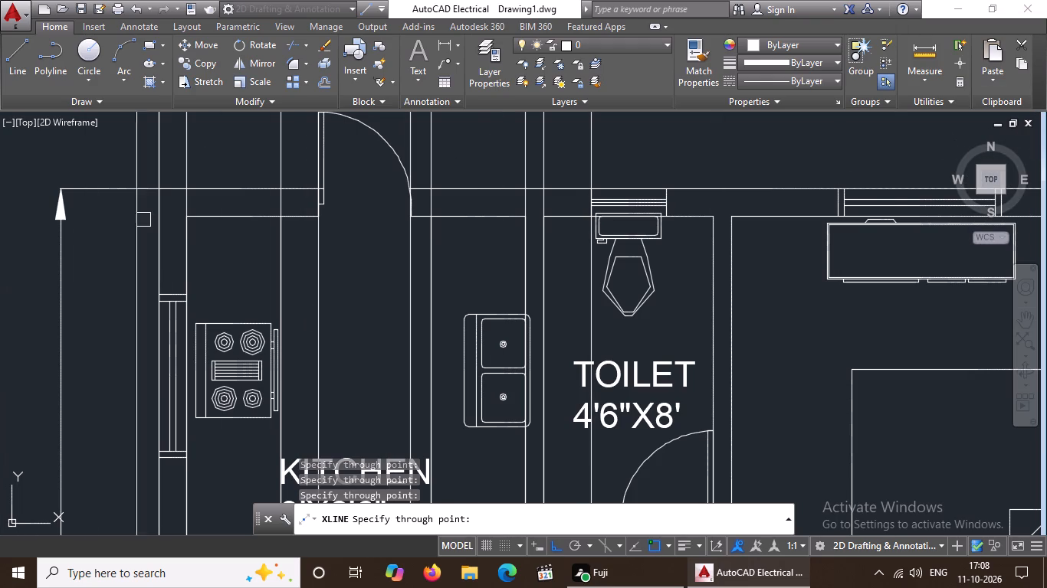
pyautogui.scroll(2, 652, 181)
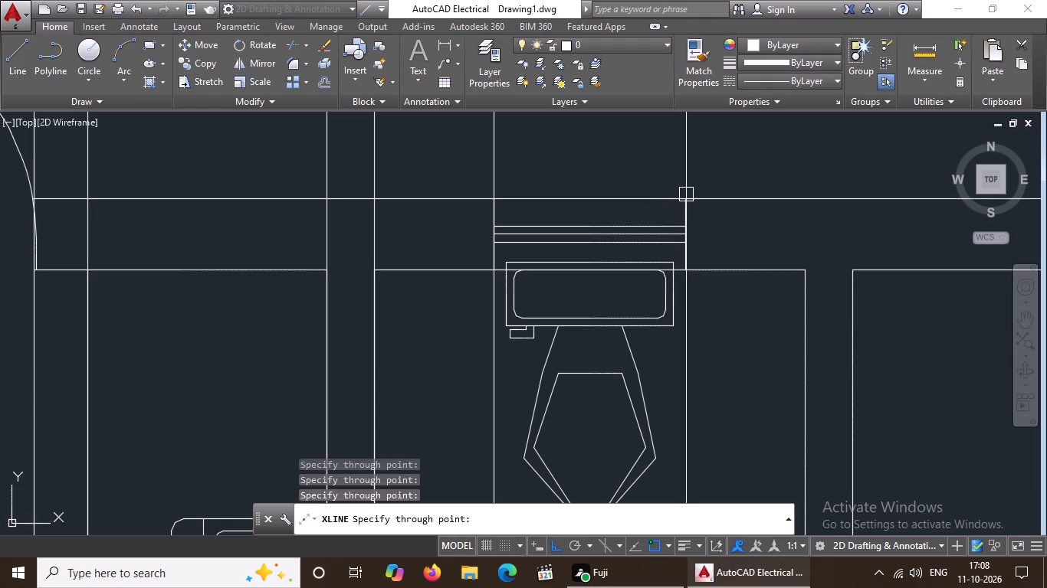
pyautogui.click(678, 198)
pyautogui.scroll(-2, 799, 173)
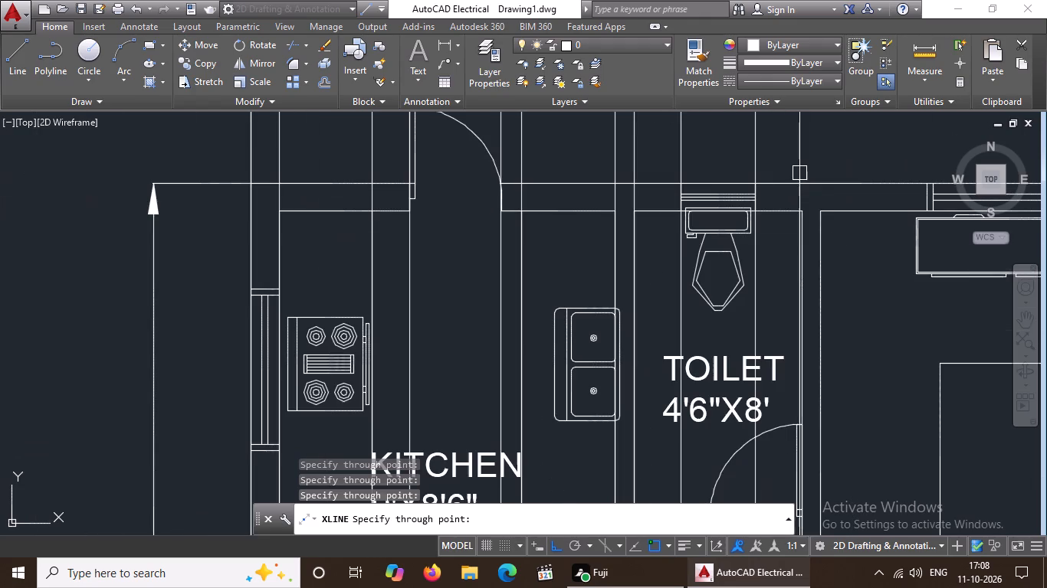
pyautogui.click(800, 215)
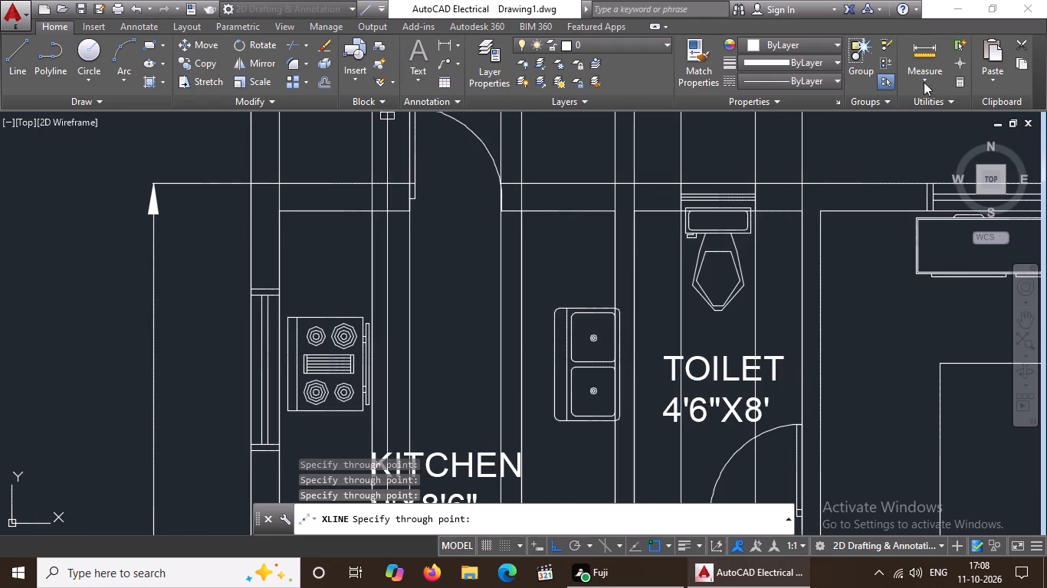
pyautogui.click(824, 209)
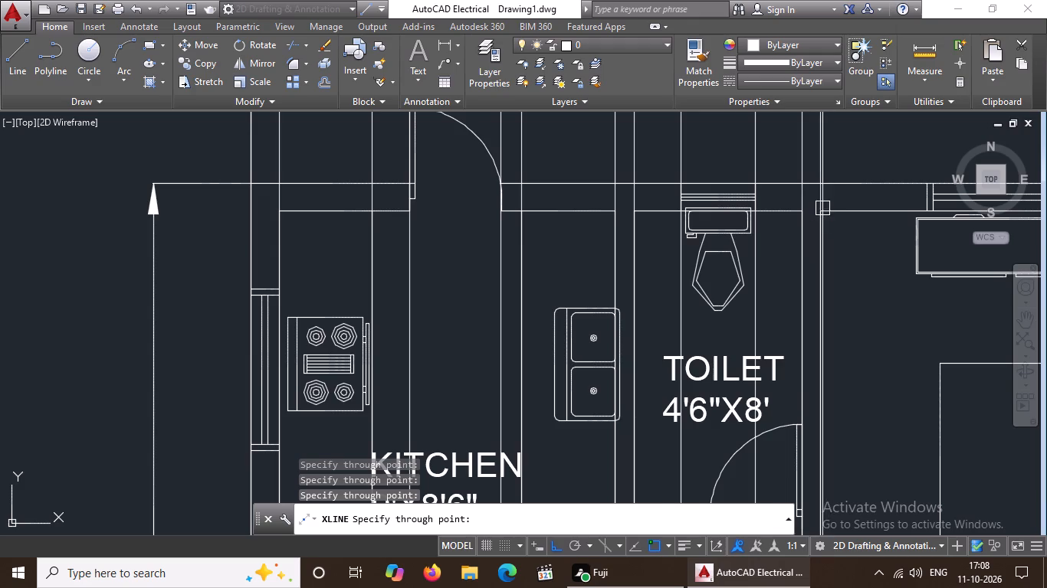
# Add vertical construction lines at both ends of the bedroom's north window and through the inner and outer faces of the east exterior wall.
pyautogui.scroll(-3, 826, 199)
pyautogui.scroll(3, 912, 158)
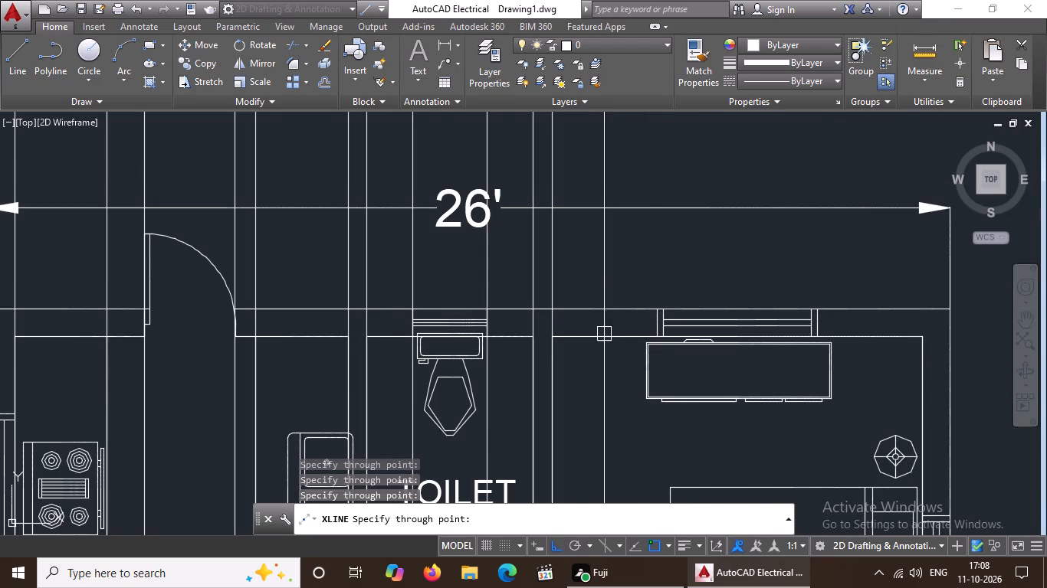
pyautogui.moveTo(656, 332); pyautogui.dragTo(679, 328)
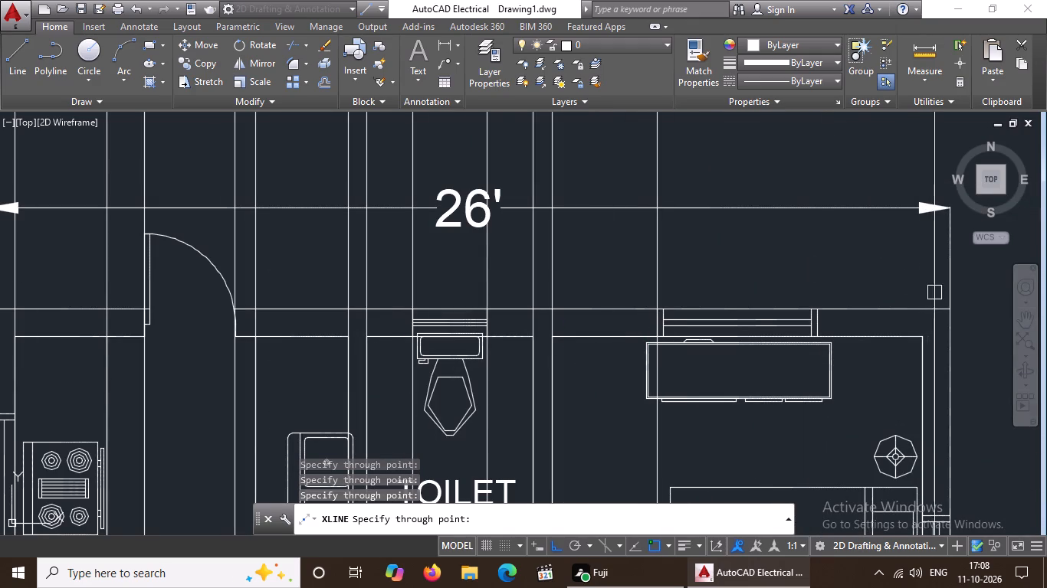
pyautogui.moveTo(815, 333); pyautogui.dragTo(1046, 316)
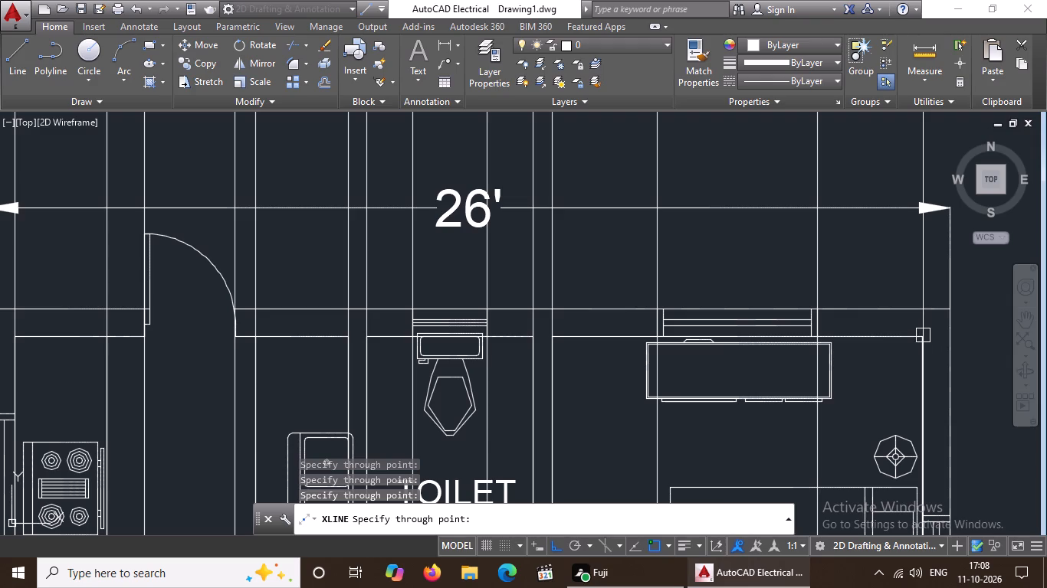
pyautogui.click(921, 339)
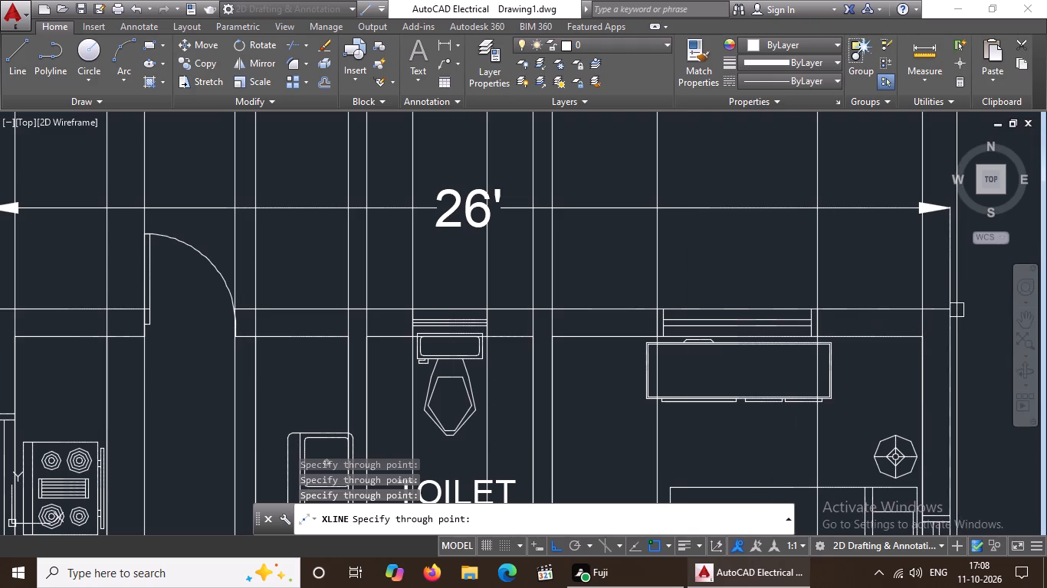
pyautogui.moveTo(947, 310); pyautogui.dragTo(940, 312)
pyautogui.scroll(-3, 801, 303)
pyautogui.scroll(3, 783, 371)
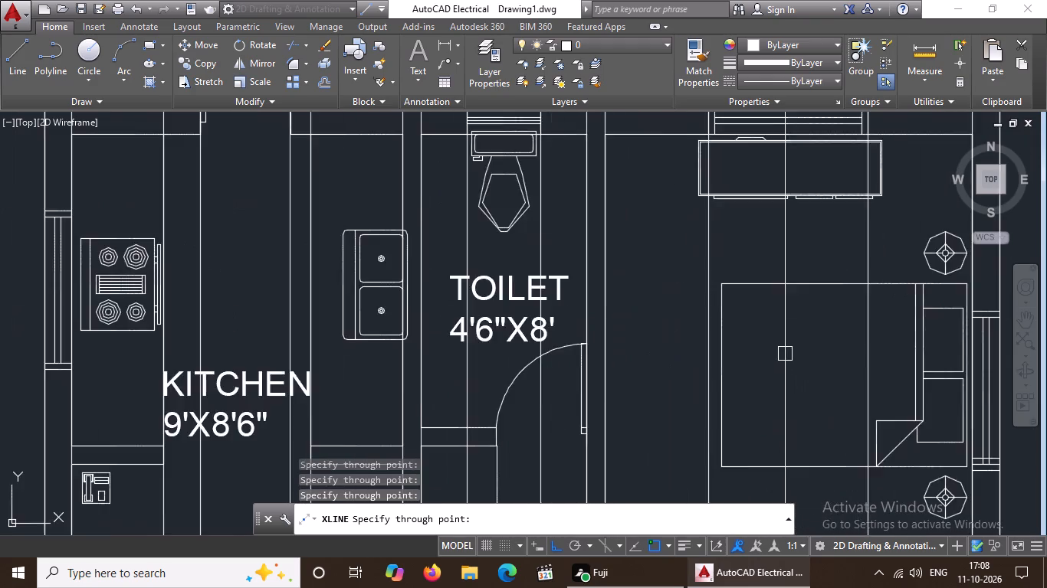
# Add vertical construction lines through the outer and inner faces of the west exterior wall at its south corner.
pyautogui.scroll(-4, 785, 349)
pyautogui.moveTo(762, 401); pyautogui.dragTo(747, 341, button='middle')
pyautogui.scroll(2, 696, 299)
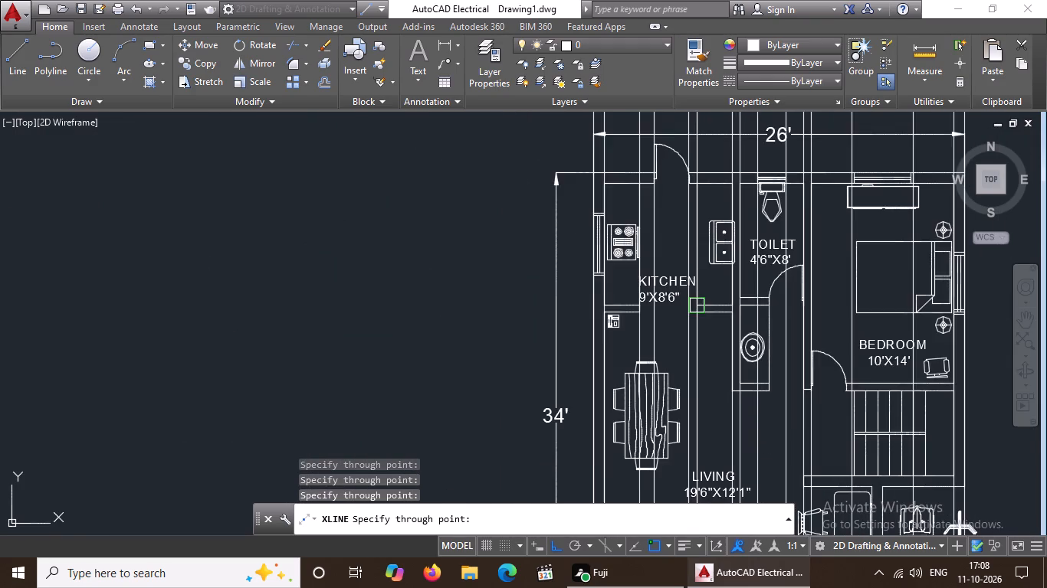
pyautogui.scroll(3, 697, 299)
pyautogui.scroll(-4, 711, 297)
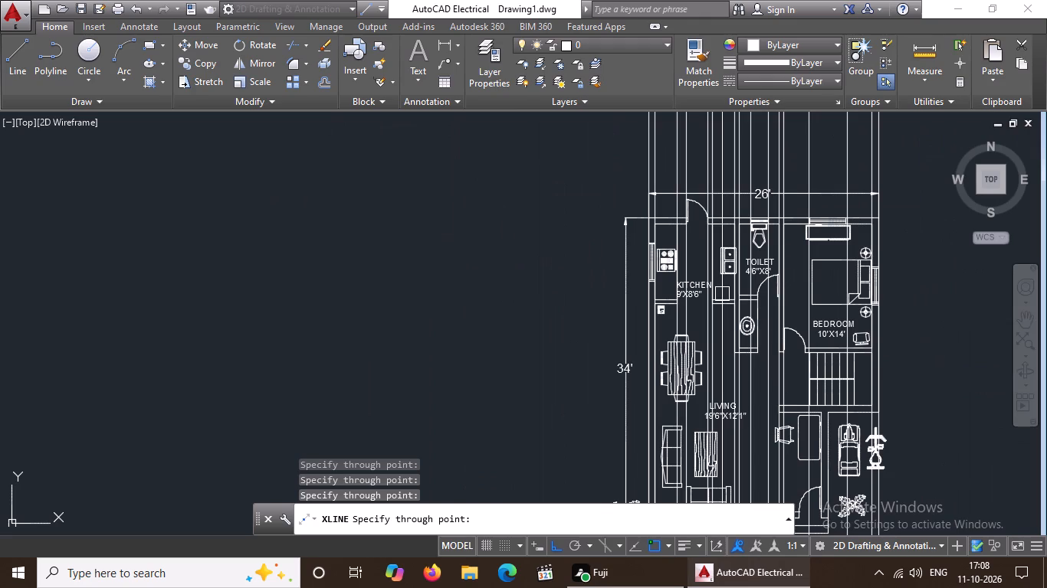
pyautogui.moveTo(850, 414); pyautogui.dragTo(824, 268, button='middle')
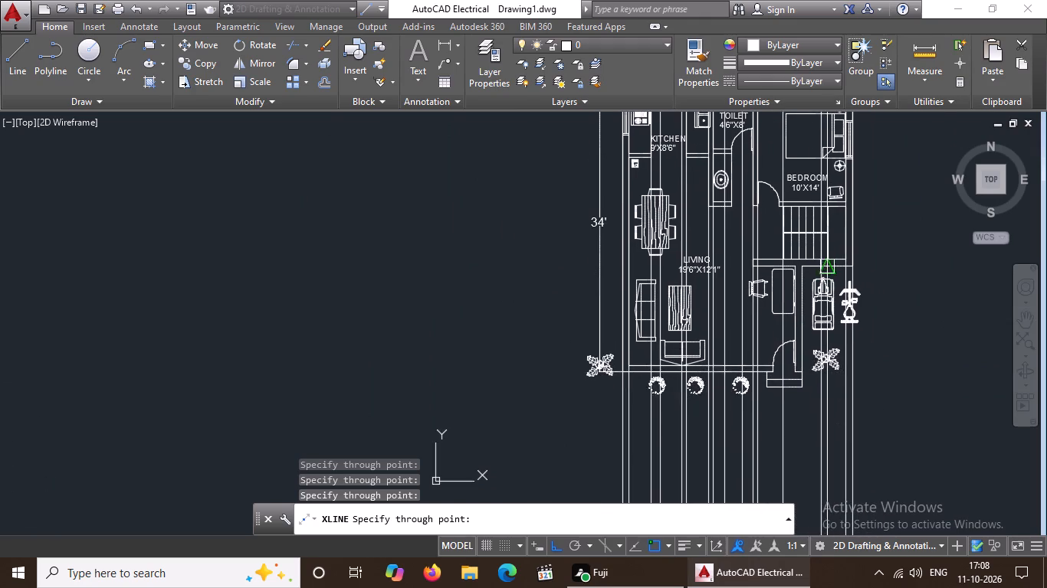
pyautogui.scroll(2, 704, 413)
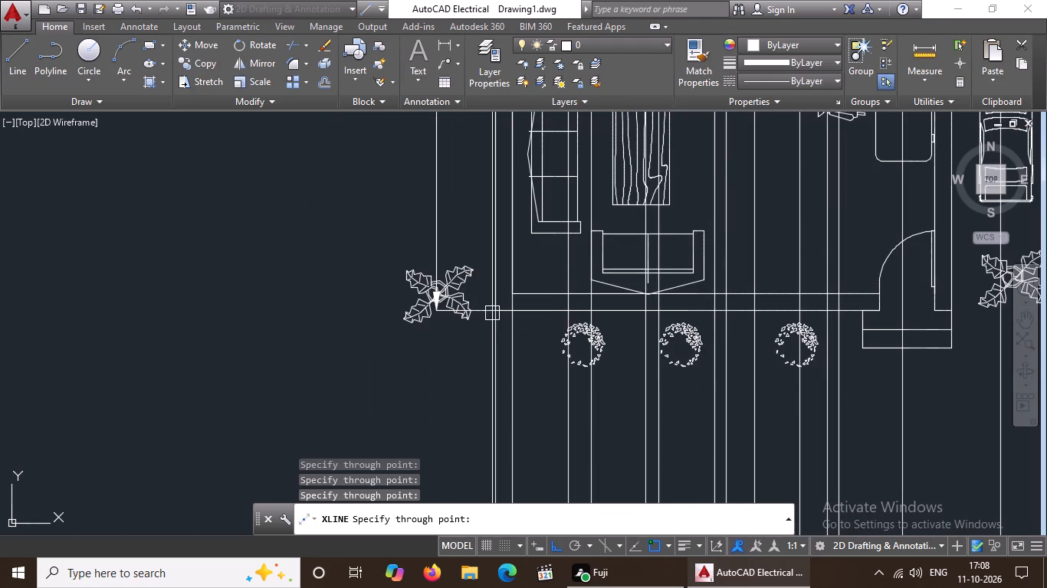
pyautogui.moveTo(497, 311); pyautogui.dragTo(529, 306)
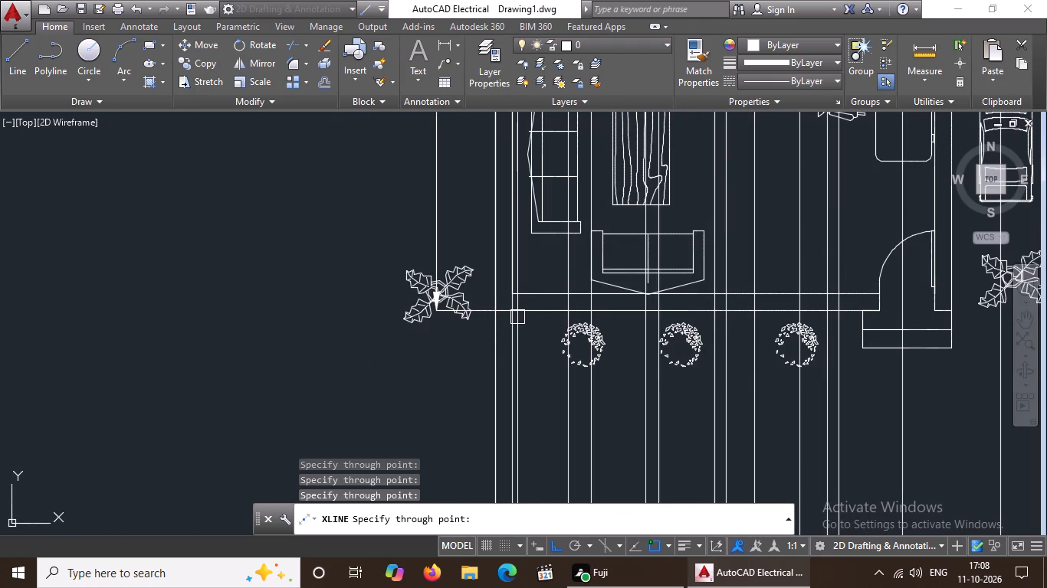
pyautogui.scroll(3, 510, 309)
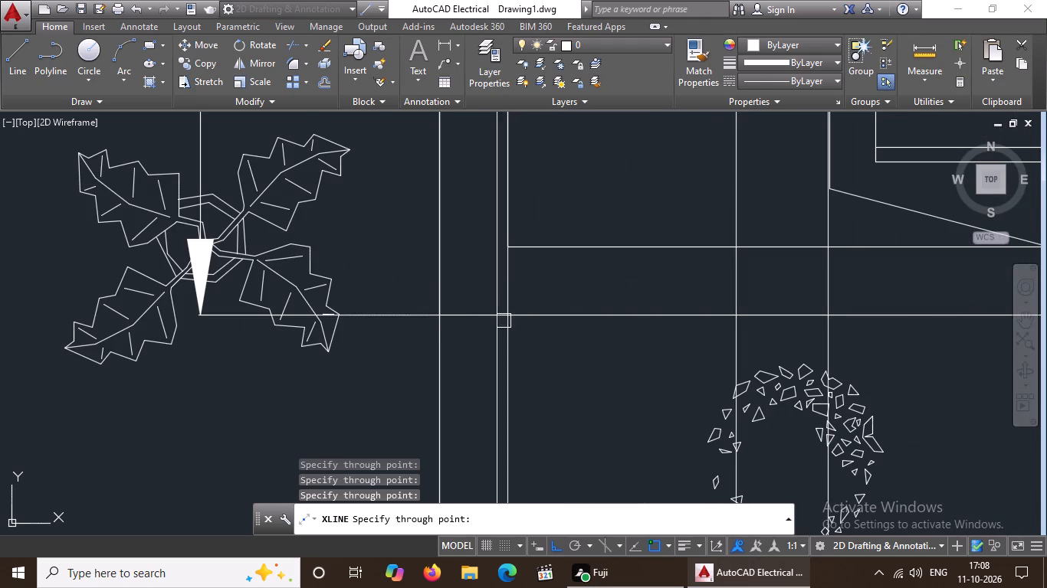
pyautogui.click(507, 247)
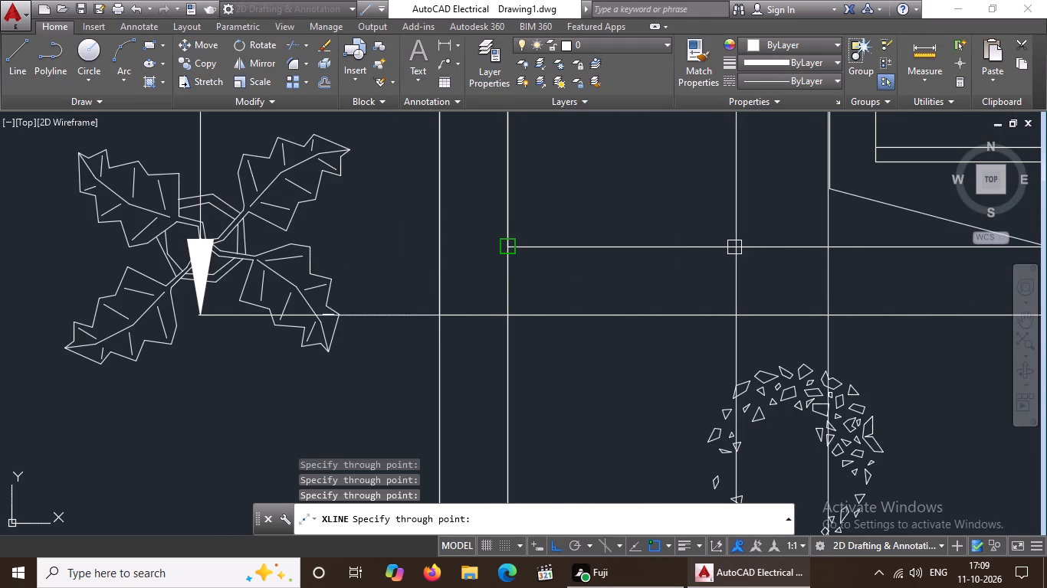
# Add four vertical construction lines along the living room's south wall, from the sofa area to just past the south armchair's middle.
pyautogui.click(736, 244)
pyautogui.scroll(-3, 809, 253)
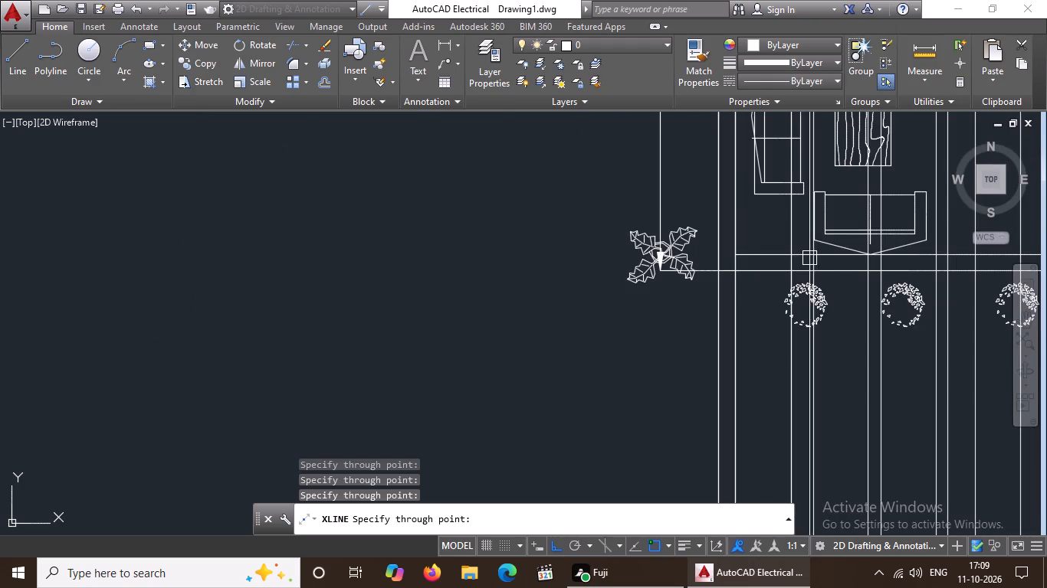
pyautogui.scroll(2, 825, 240)
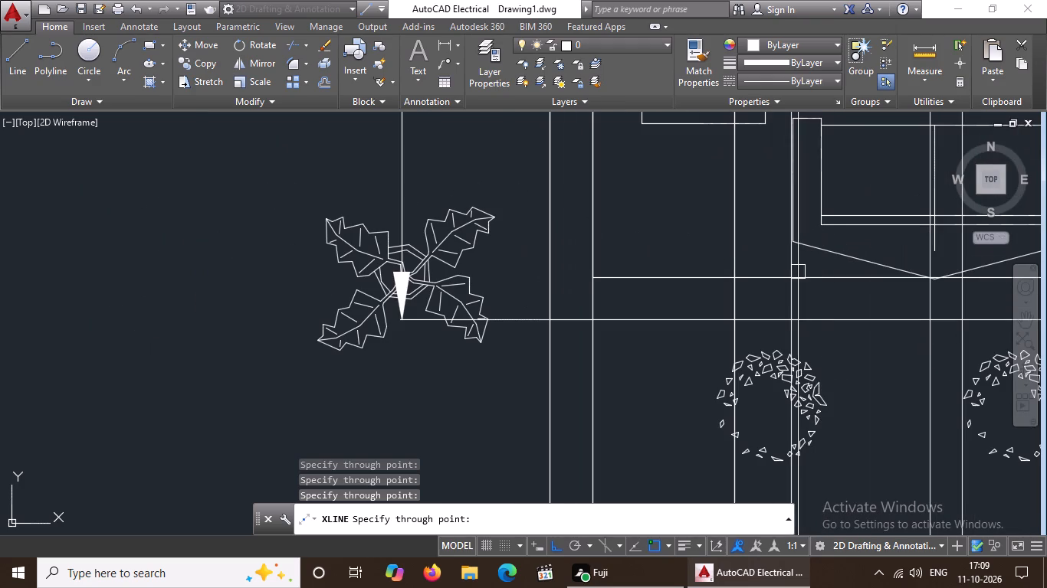
pyautogui.click(790, 272)
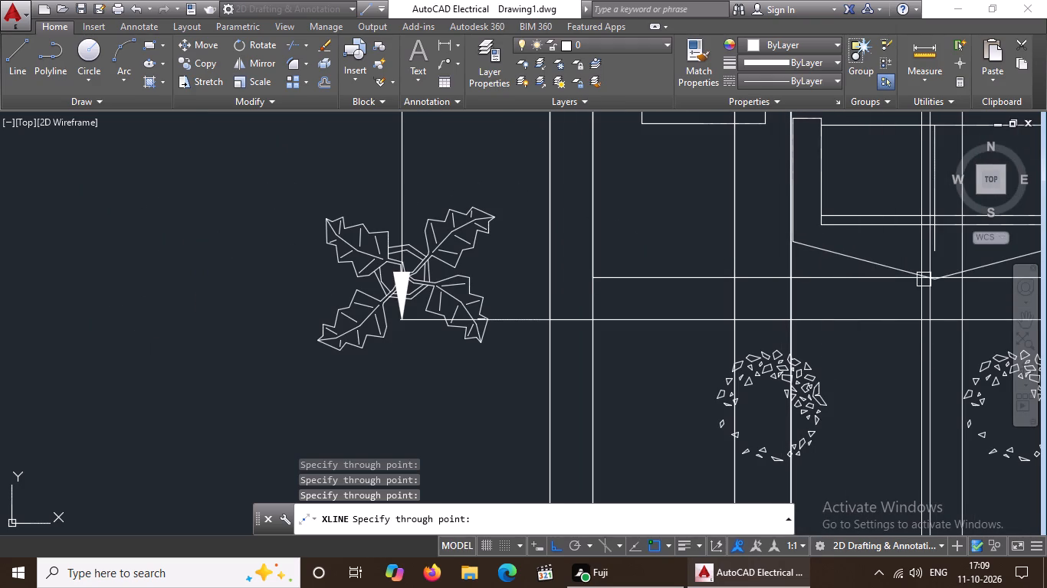
pyautogui.click(924, 279)
pyautogui.click(951, 292)
# Add vertical construction lines at the entrance step's west edge, both main door jambs and the outer face of the wall east of the door.
pyautogui.scroll(-3, 967, 290)
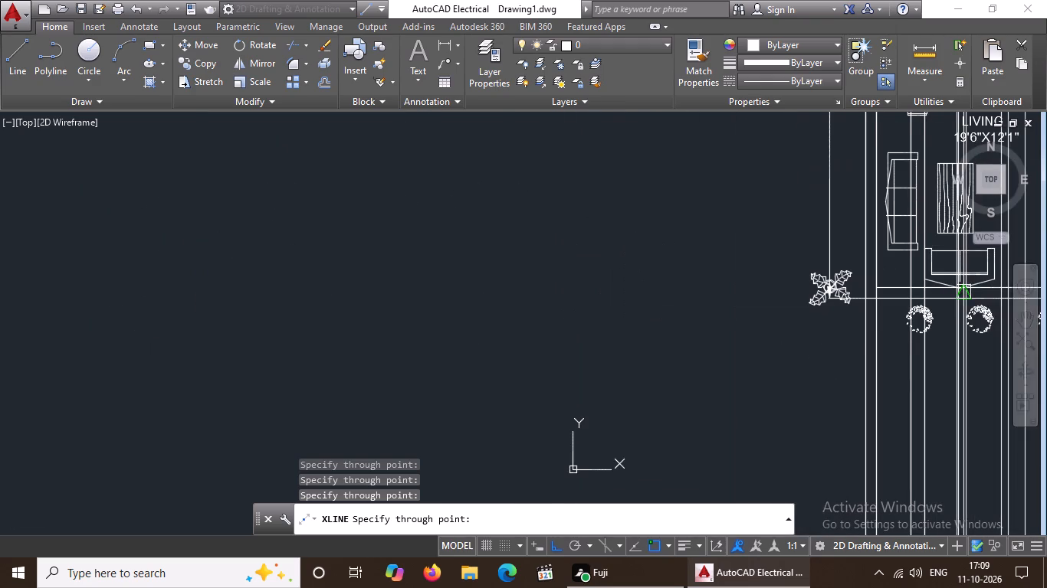
pyautogui.scroll(1, 962, 298)
pyautogui.moveTo(962, 298); pyautogui.dragTo(736, 354, button='middle')
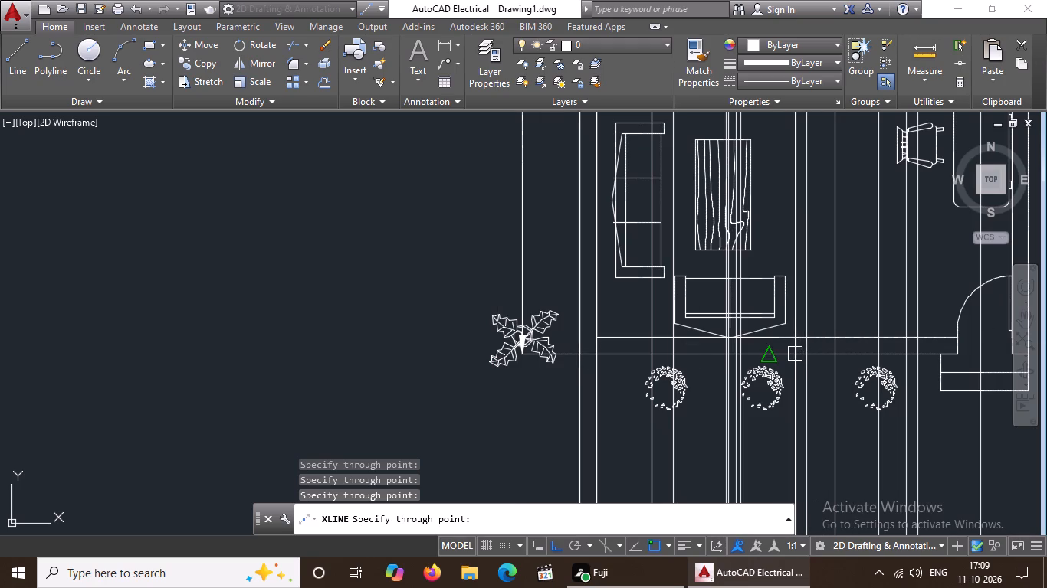
pyautogui.click(943, 355)
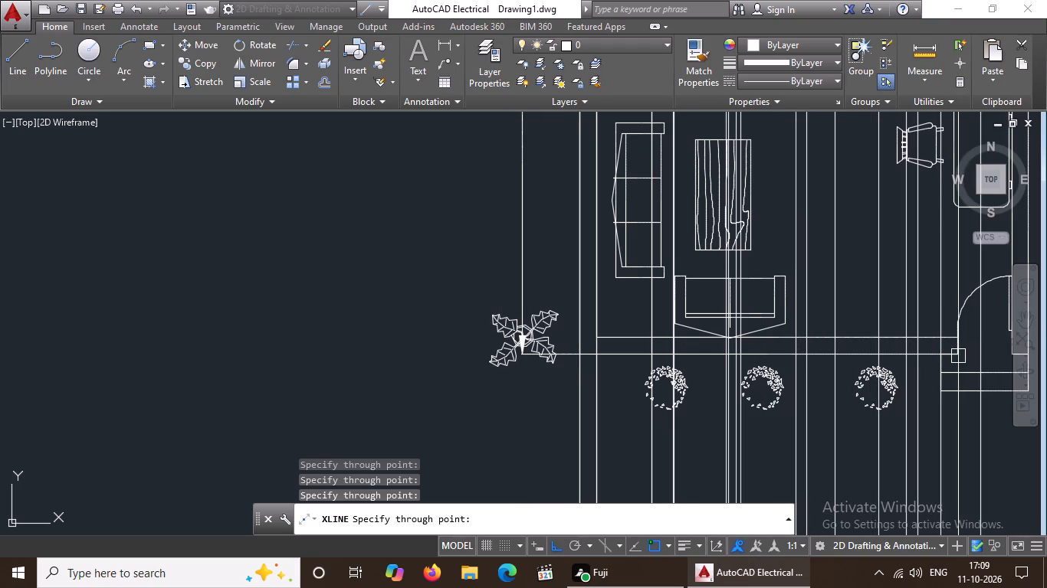
pyautogui.click(957, 357)
pyautogui.scroll(-4, 953, 358)
pyautogui.scroll(1, 986, 358)
pyautogui.moveTo(985, 358); pyautogui.dragTo(945, 371, button='middle')
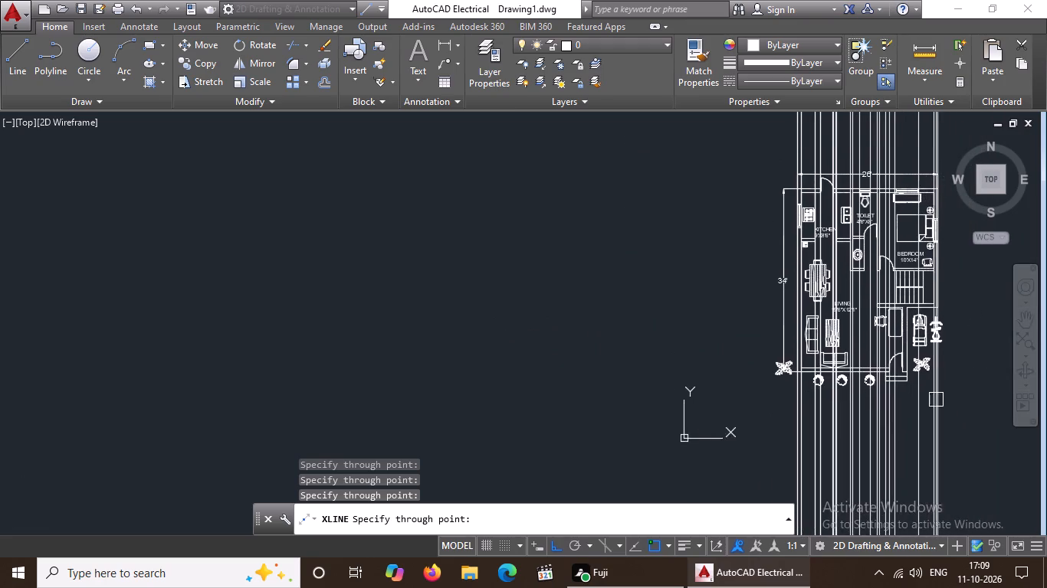
pyautogui.scroll(3, 936, 395)
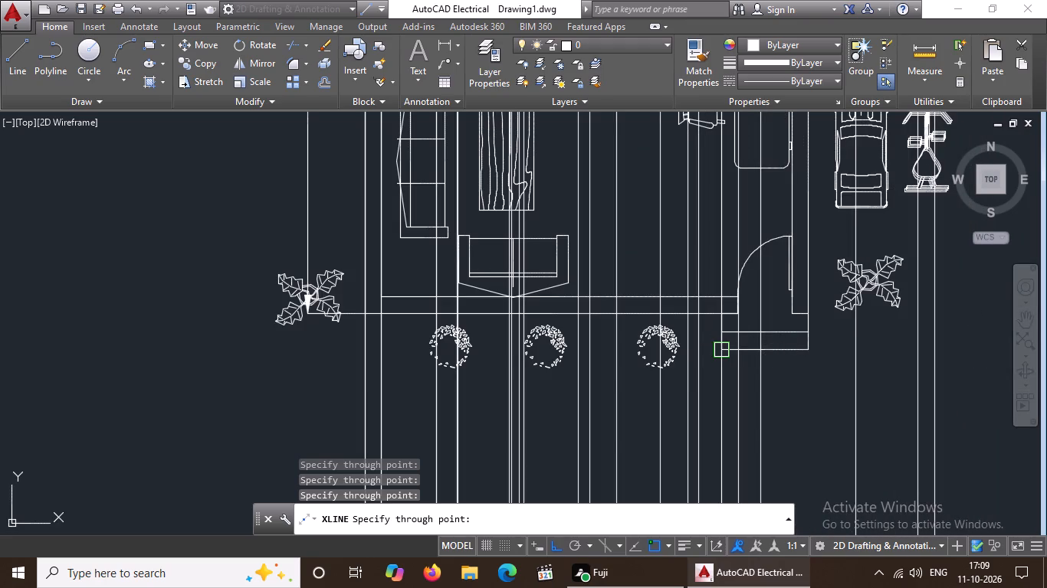
pyautogui.click(720, 346)
pyautogui.click(735, 313)
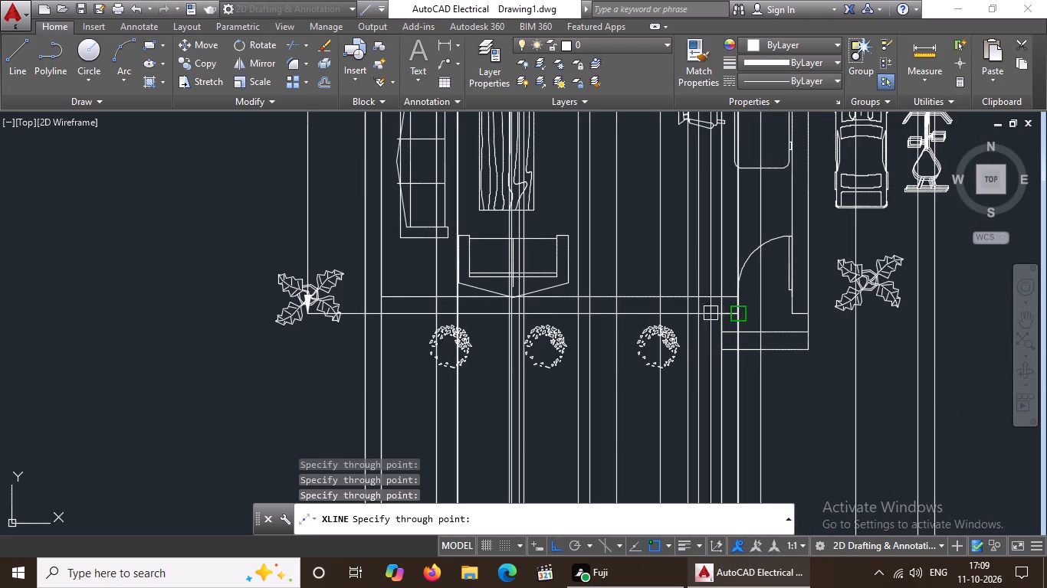
pyautogui.click(793, 317)
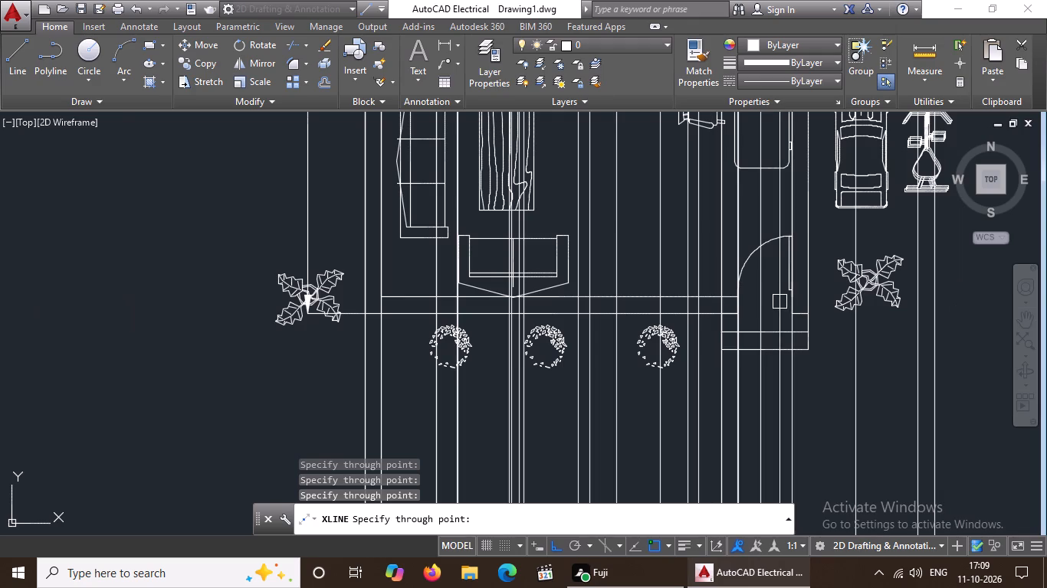
pyautogui.click(807, 314)
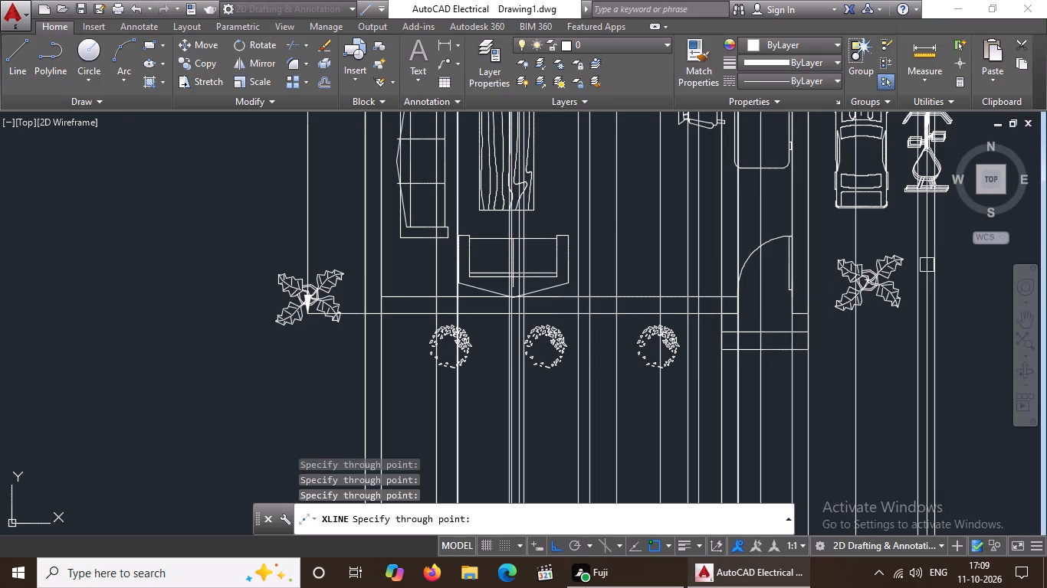
# Add vertical construction lines around the leafy plants at both ends of the south front and just past the bicycle, ending the construction-line command.
pyautogui.click(884, 291)
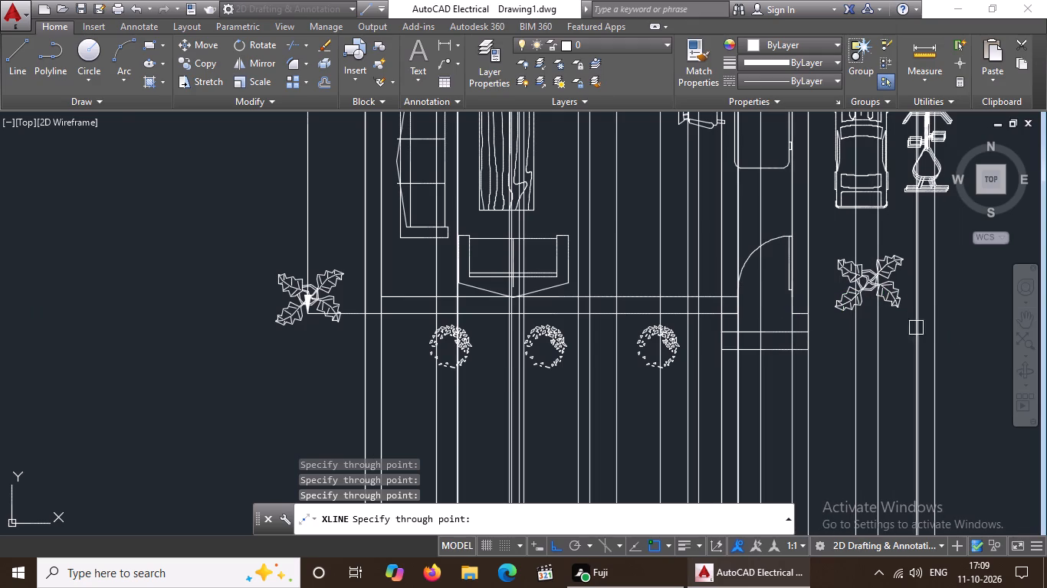
pyautogui.click(898, 338)
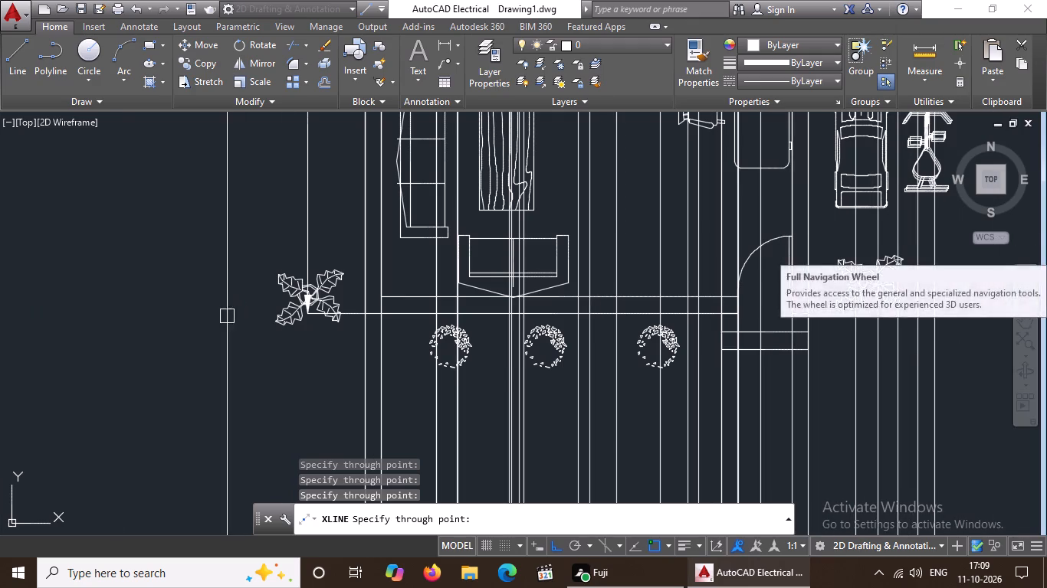
pyautogui.click(251, 310)
pyautogui.click(270, 295)
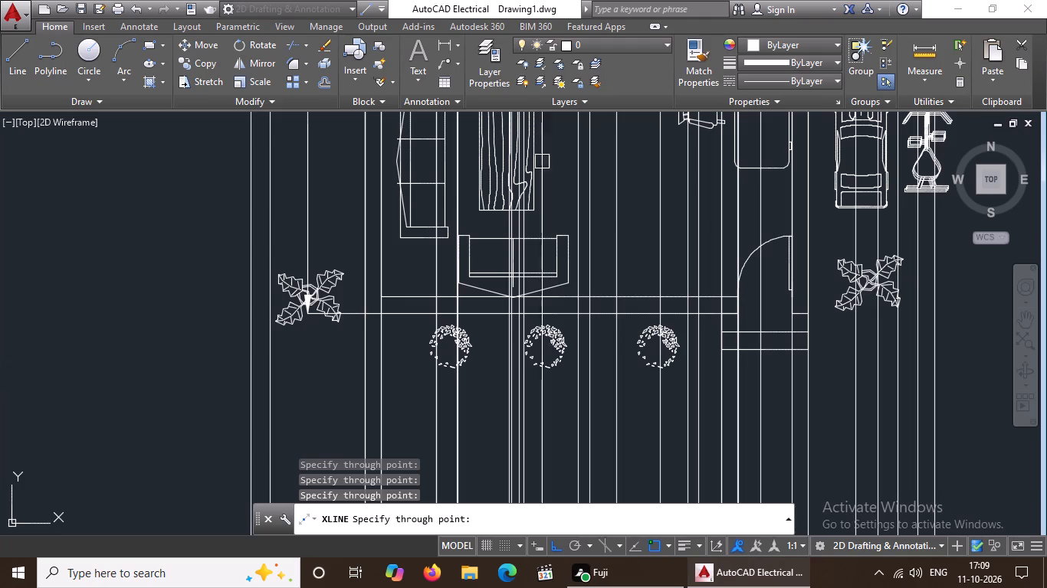
pyautogui.click(289, 288)
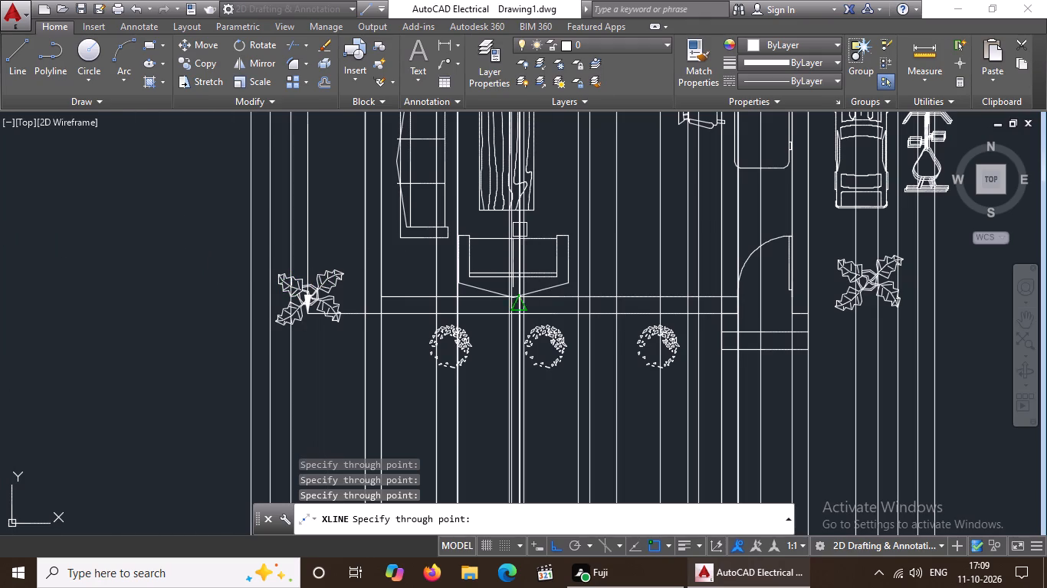
pyautogui.moveTo(320, 280); pyautogui.dragTo(363, 274)
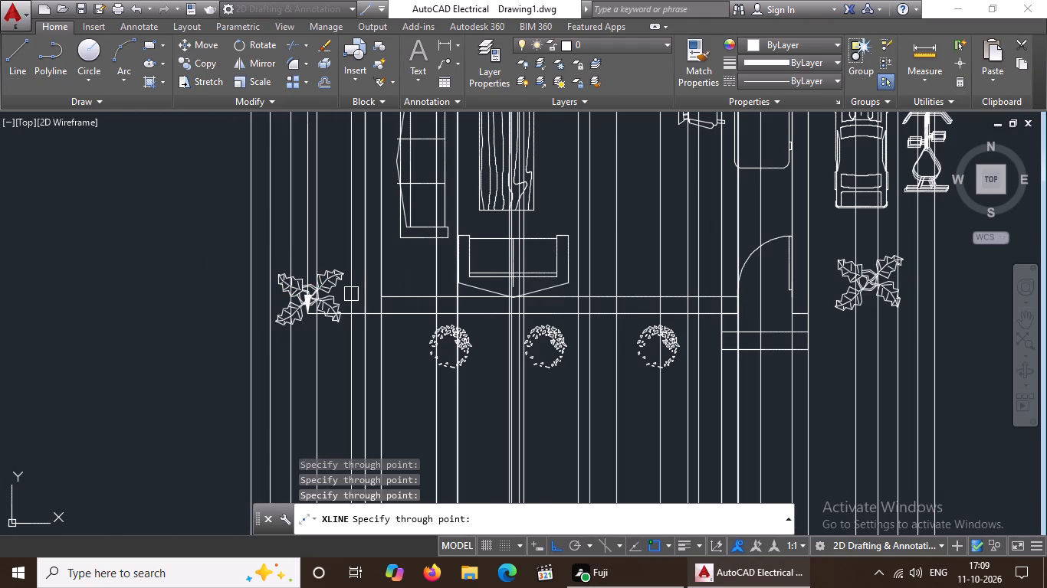
pyautogui.click(338, 298)
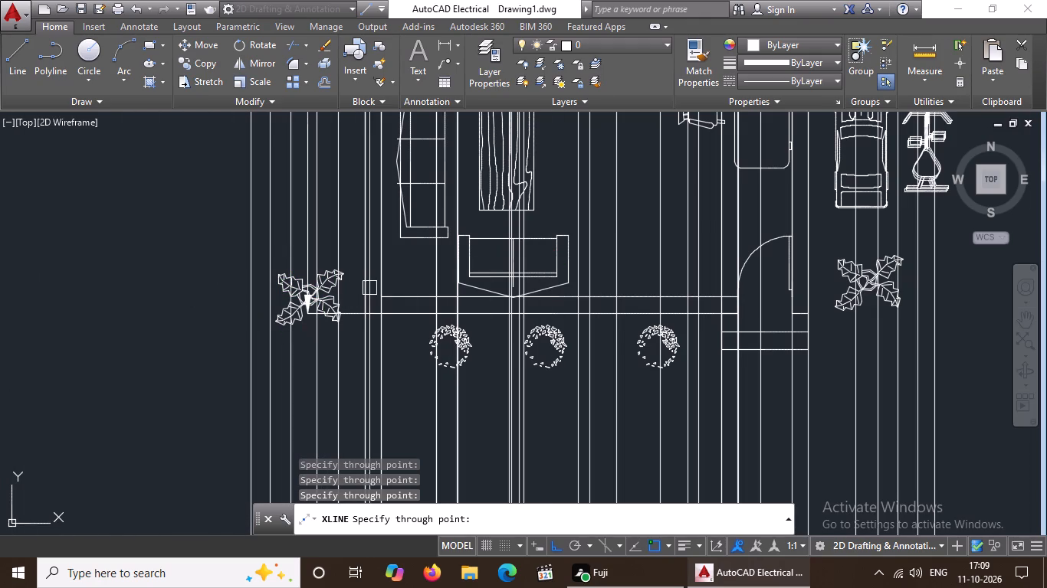
pyautogui.click(356, 298)
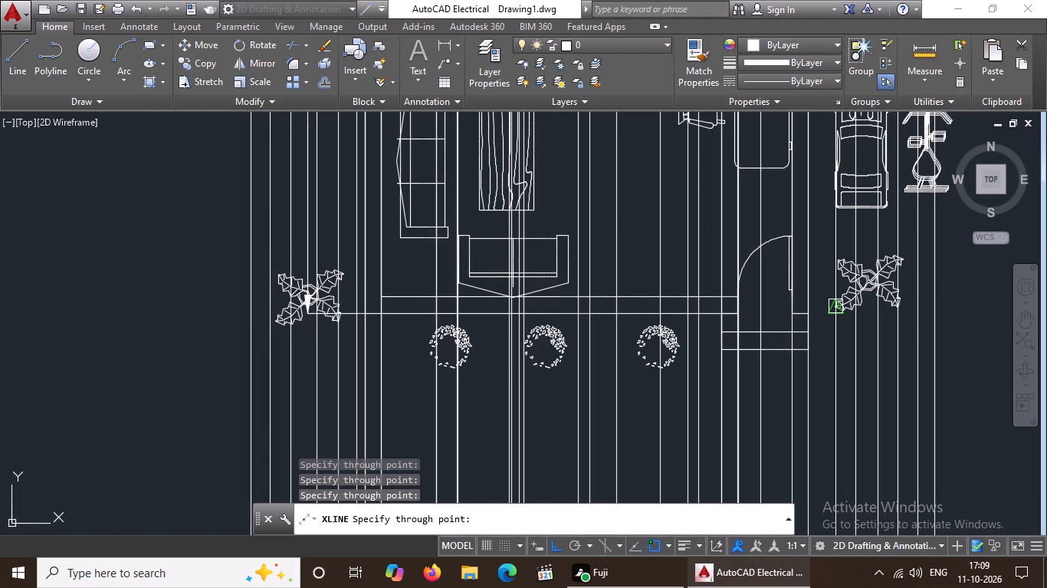
pyautogui.click(829, 310)
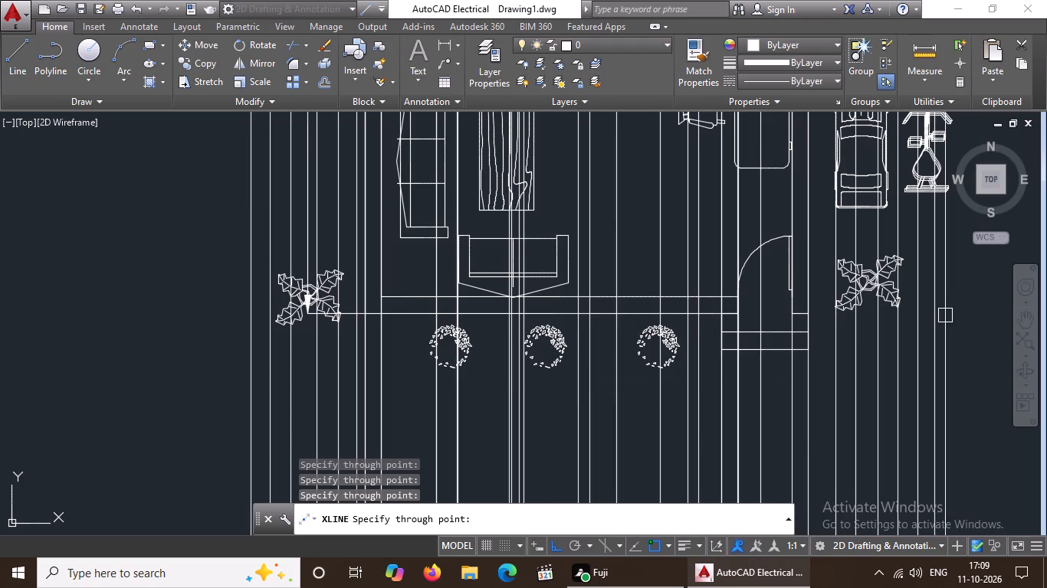
pyautogui.click(949, 317)
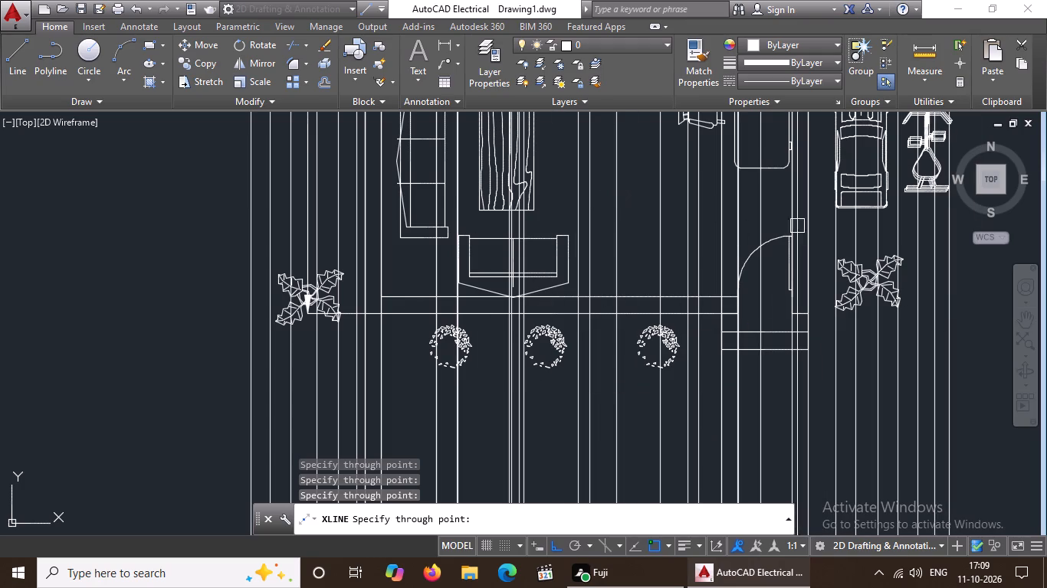
pyautogui.scroll(-1, 841, 218)
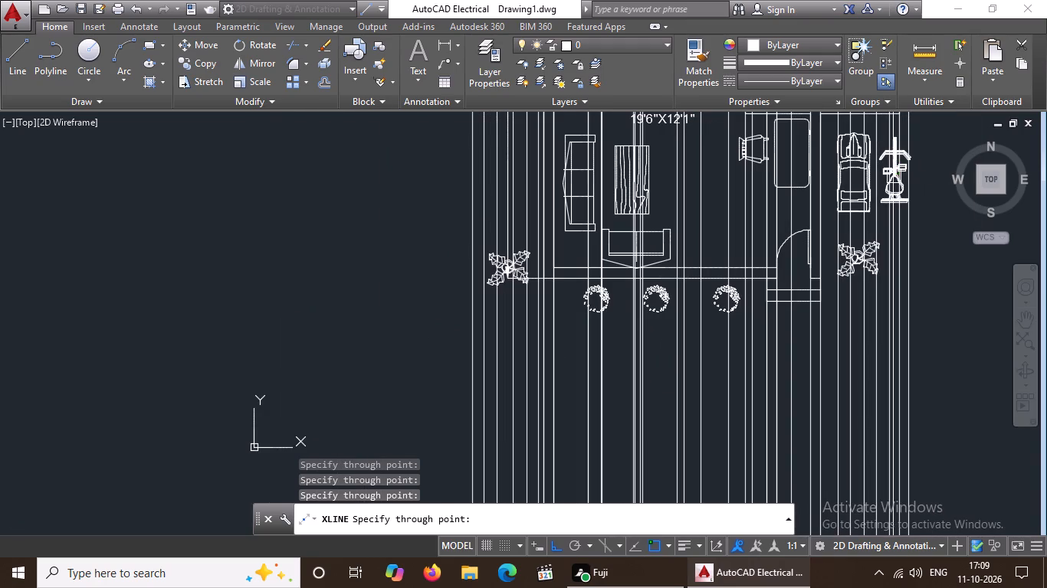
pyautogui.scroll(1, 883, 256)
pyautogui.press('Escape')
pyautogui.press('Escape')
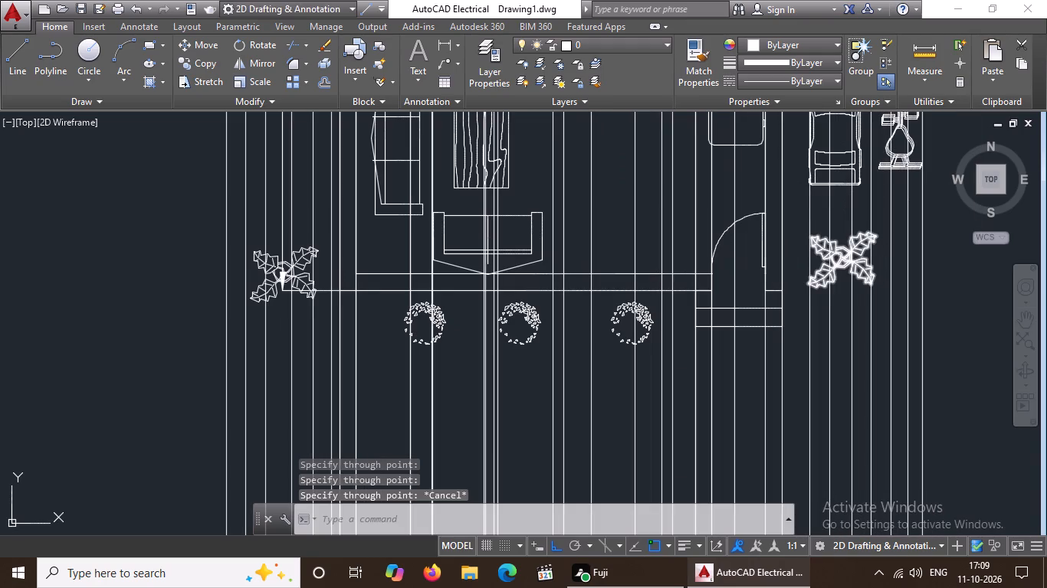
# Delete the two overlapping duplicate bicycle blocks beside the car, keeping a single bicycle.
pyautogui.moveTo(915, 188); pyautogui.dragTo(867, 339, button='middle')
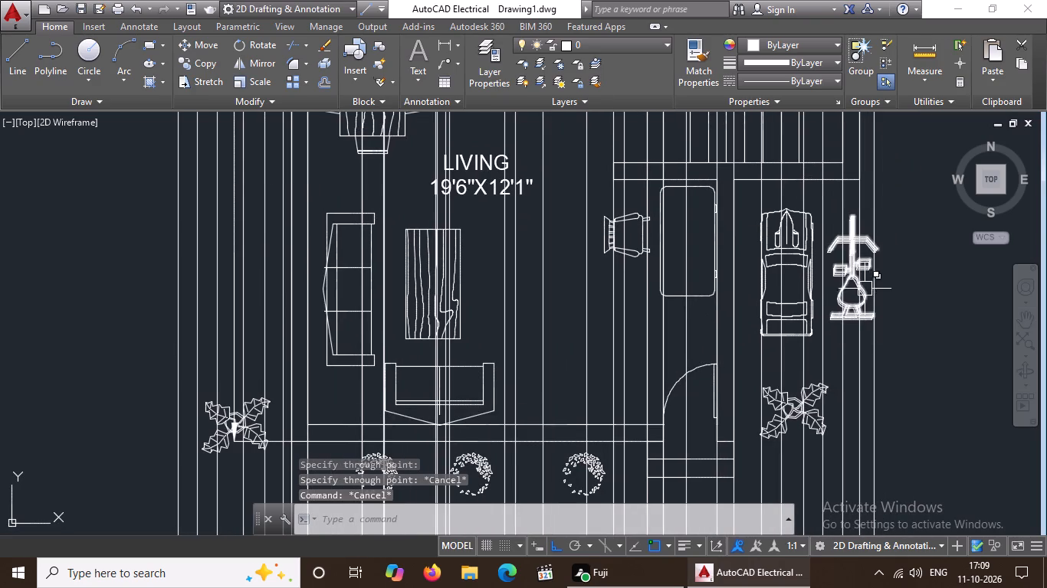
pyautogui.click(857, 290)
pyautogui.press('Escape')
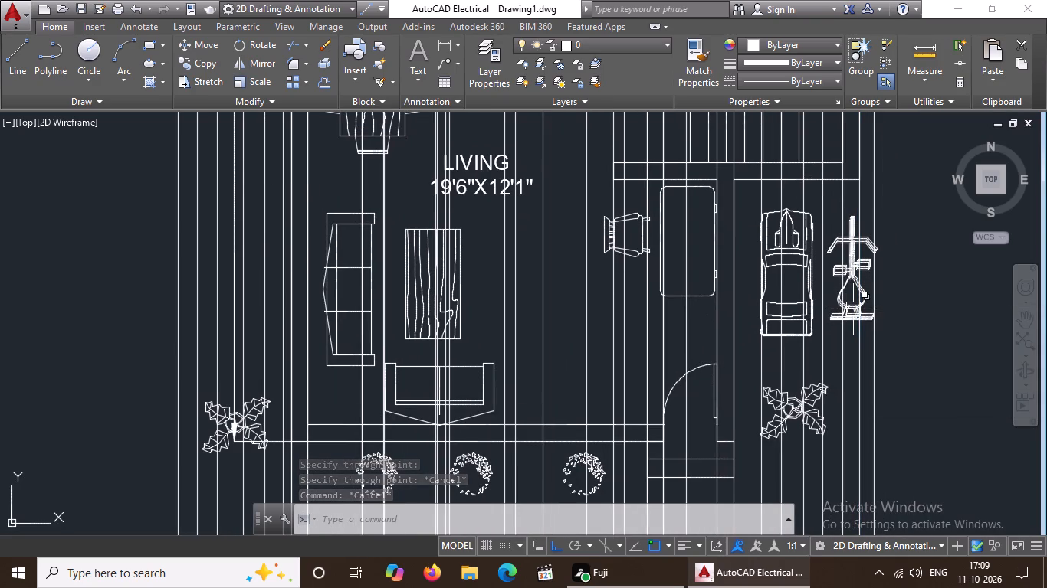
pyautogui.scroll(2, 854, 310)
pyautogui.click(850, 318)
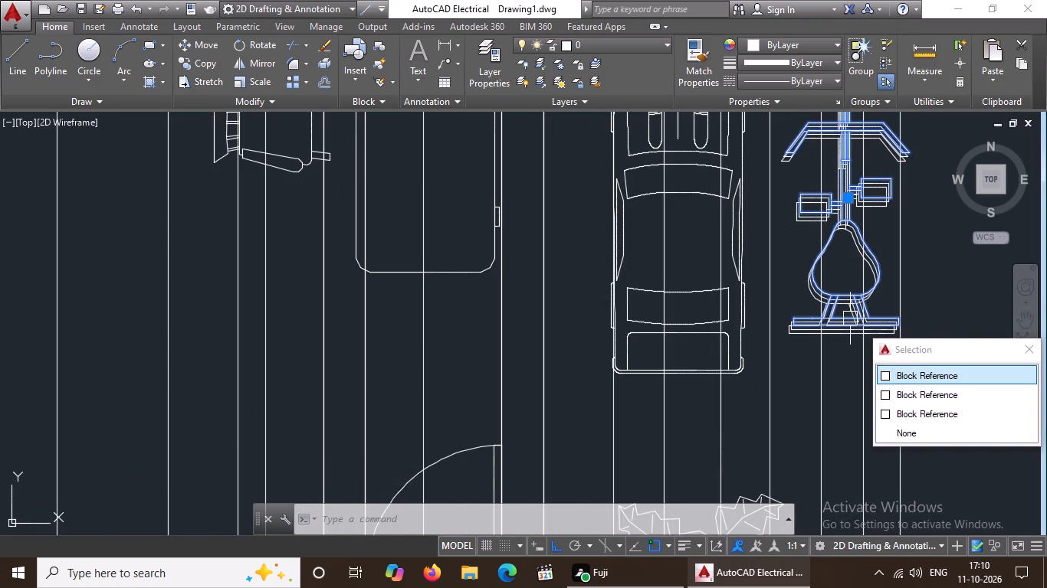
pyautogui.press('Delete')
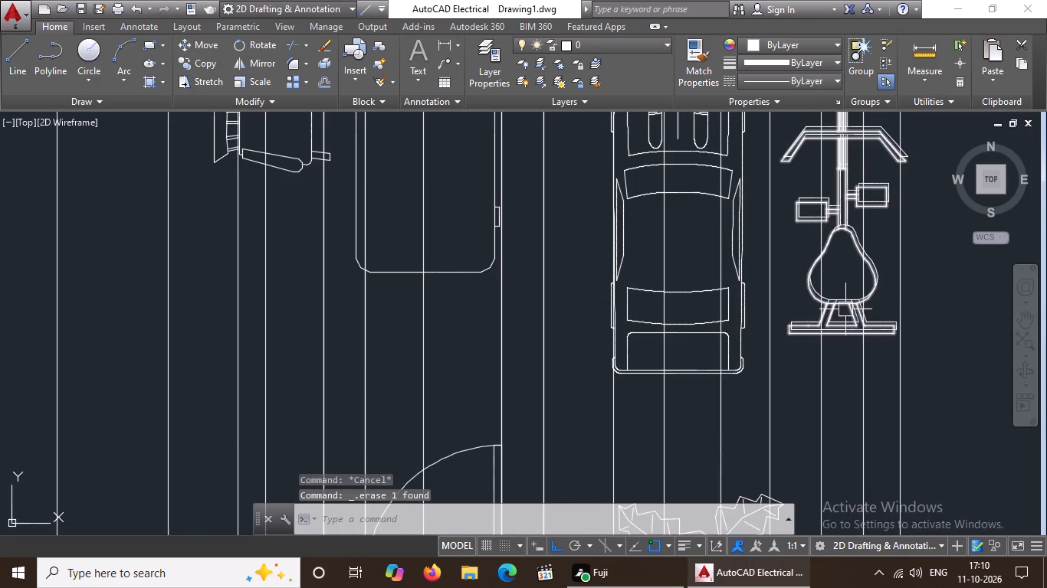
pyautogui.click(845, 309)
pyautogui.press('Delete')
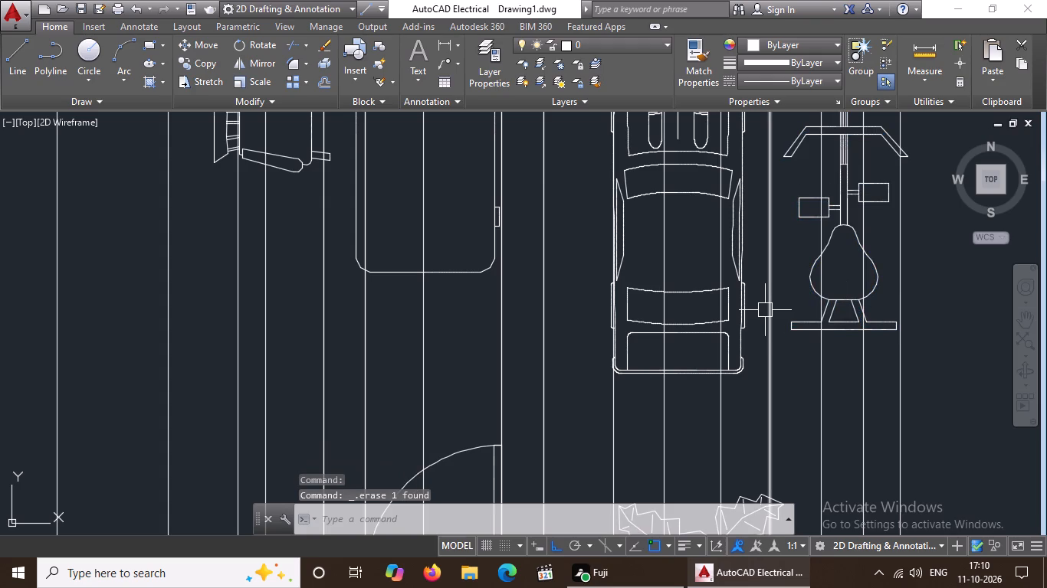
pyautogui.scroll(-1, 824, 319)
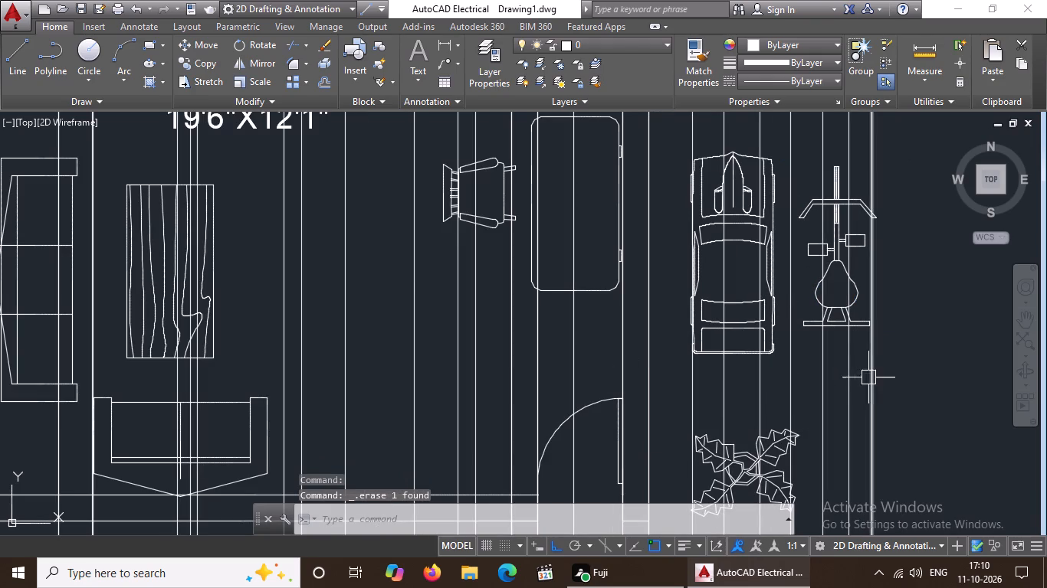
# Delete the three vertical construction lines that run through the bicycle and along its east edge.
pyautogui.click(870, 390)
pyautogui.press('Delete')
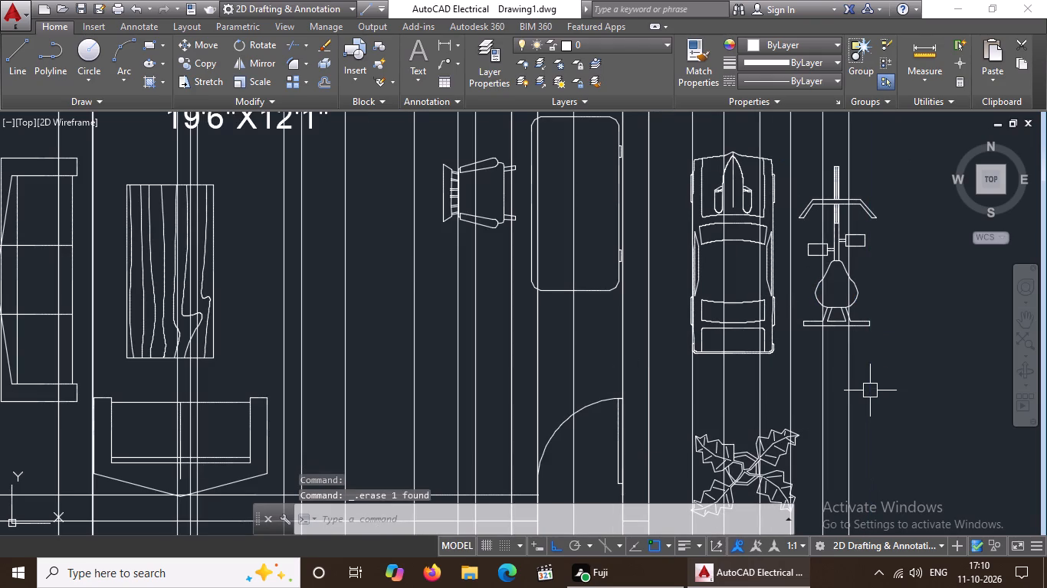
pyautogui.click(847, 391)
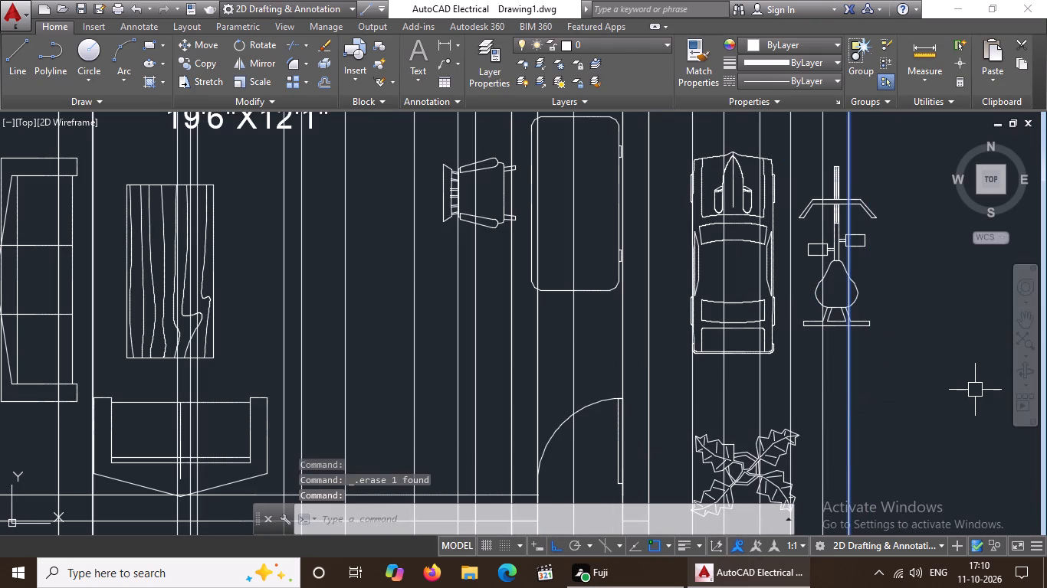
pyautogui.press('Delete')
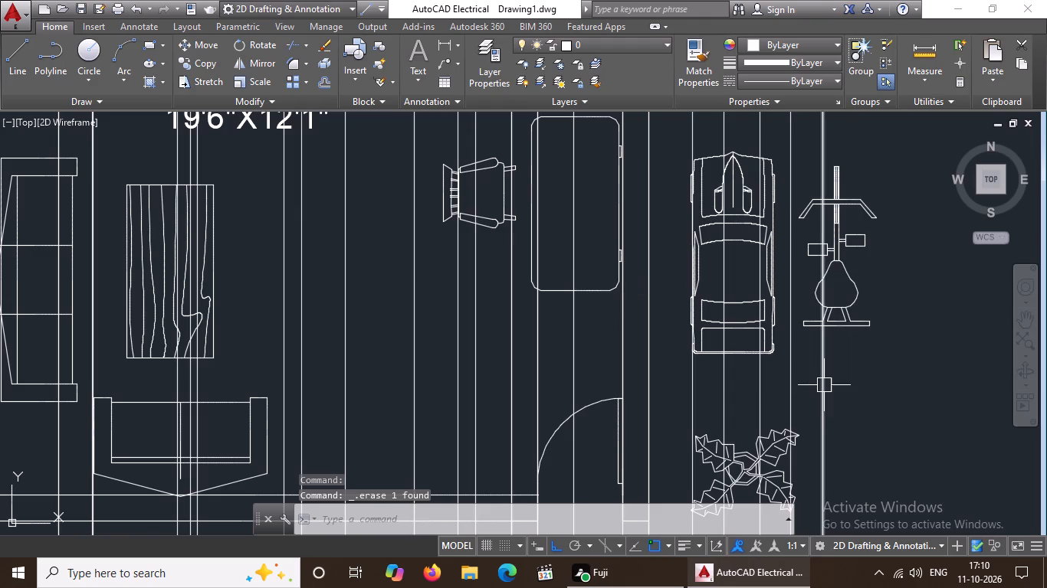
pyautogui.click(824, 384)
pyautogui.press('Delete')
# Delete the four vertical construction lines around the parked car, from just east of it to its west side.
pyautogui.scroll(1, 872, 332)
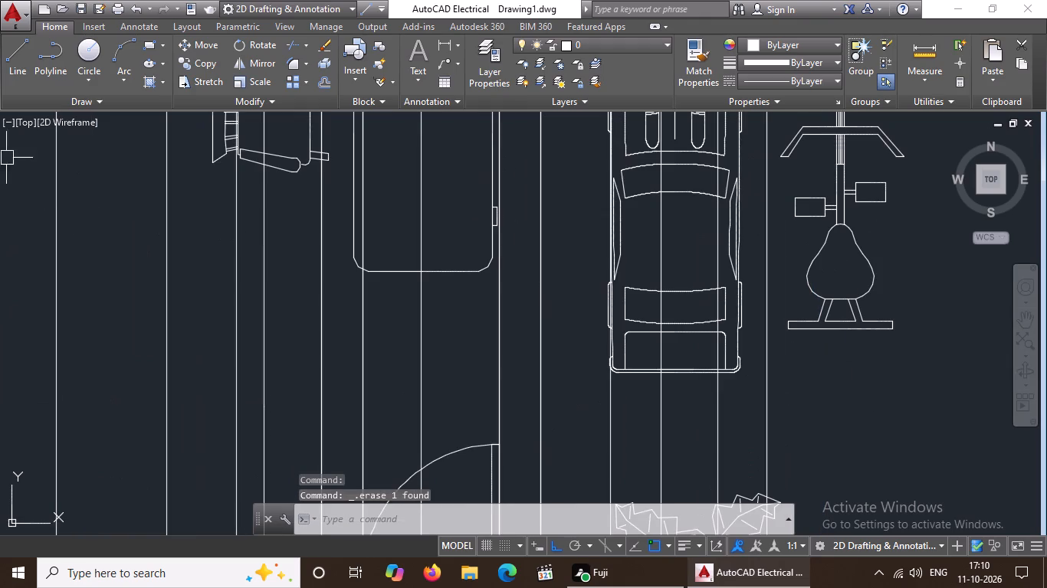
pyautogui.click(766, 400)
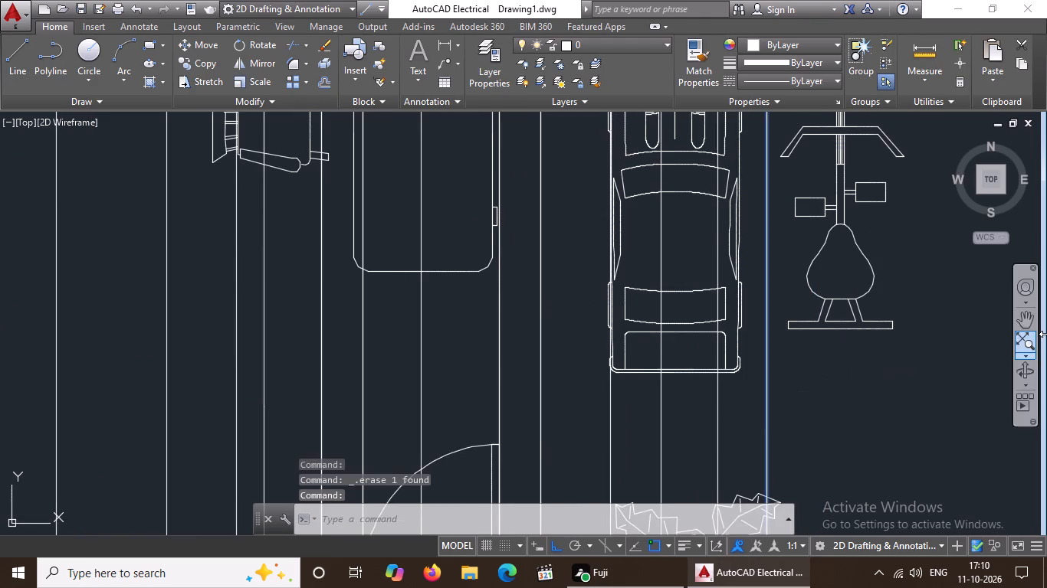
pyautogui.press('Delete')
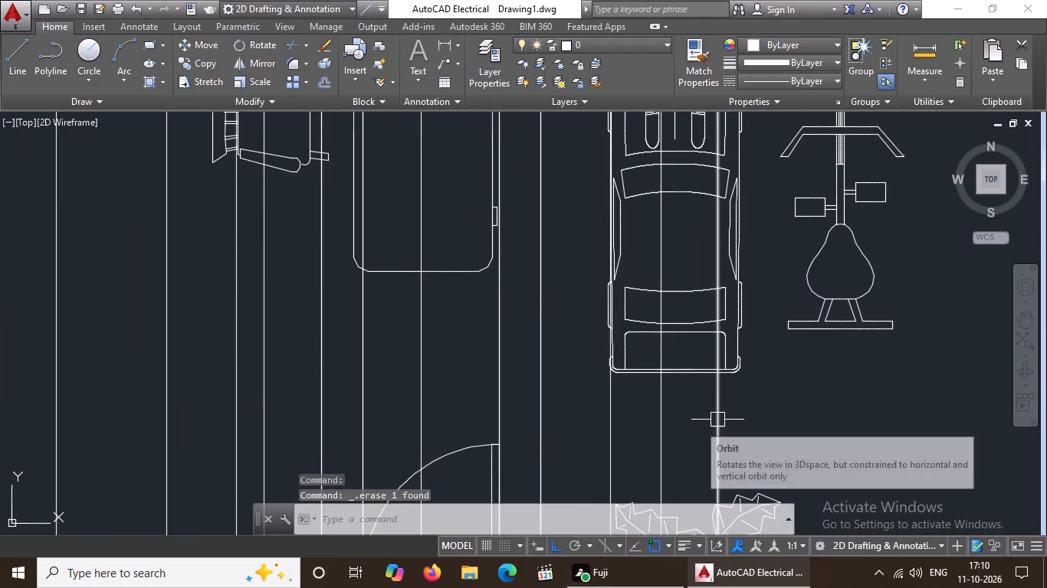
pyautogui.click(719, 418)
pyautogui.press('Delete')
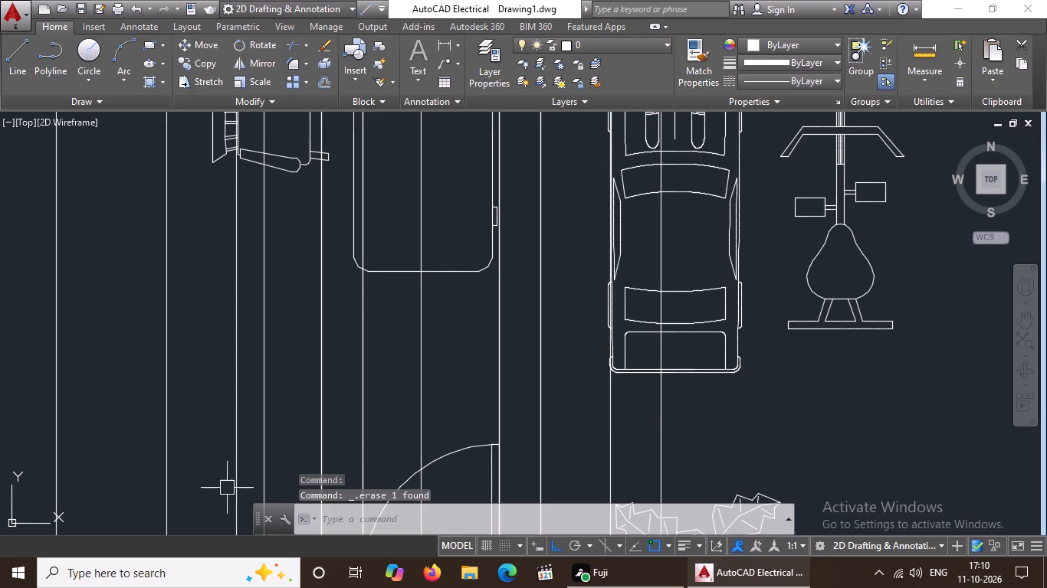
pyautogui.click(662, 433)
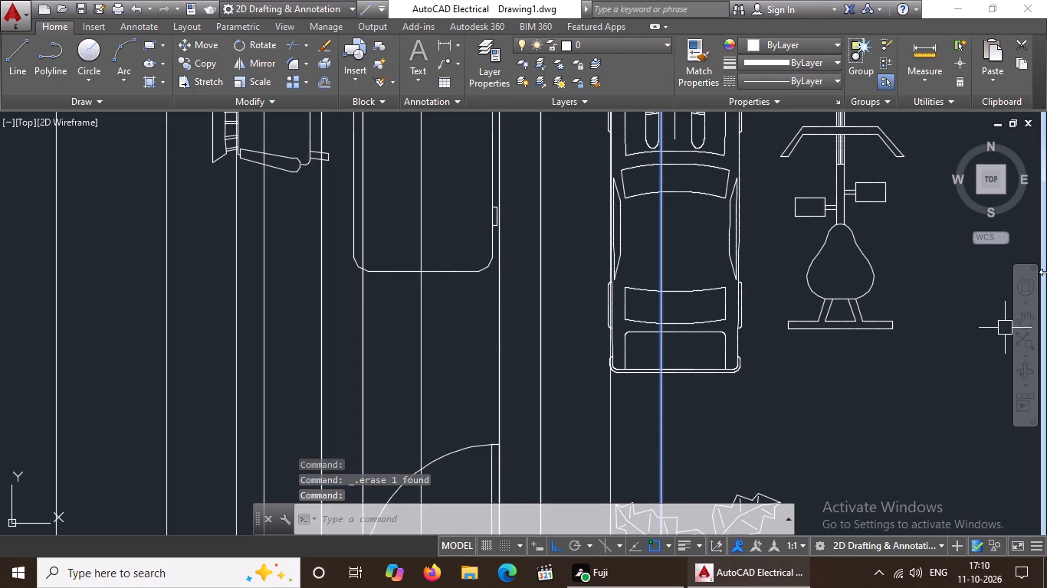
pyautogui.press('Delete')
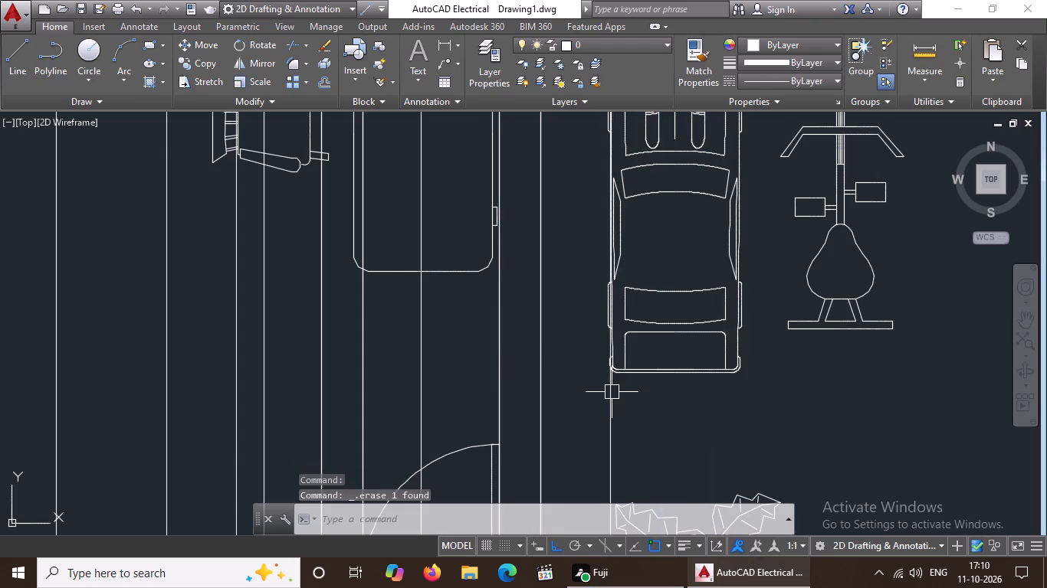
pyautogui.click(611, 392)
pyautogui.press('Delete')
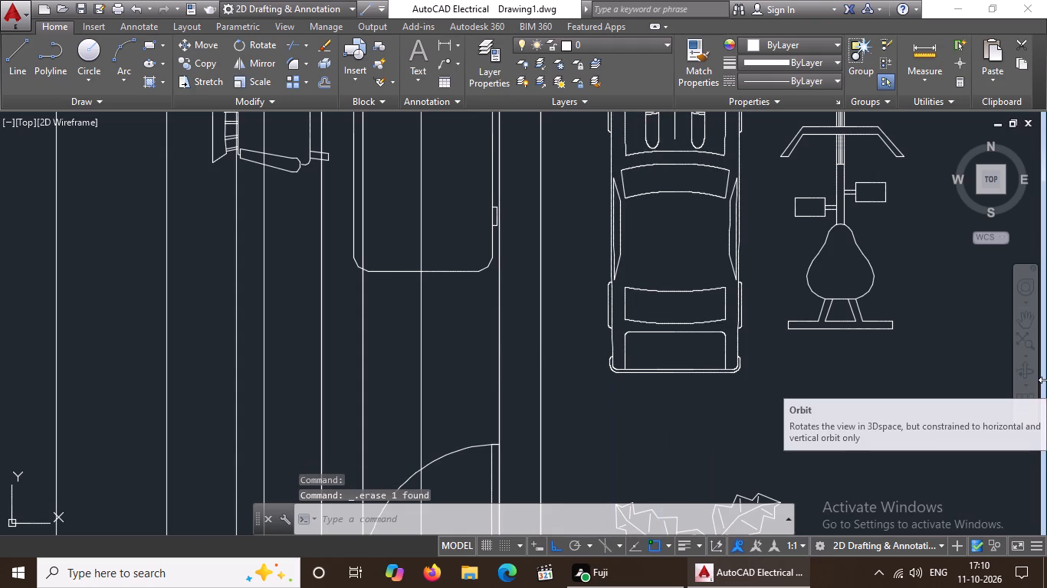
# Delete all remaining vertical construction lines crossing the floor plan in one selection.
pyautogui.scroll(-3, 1034, 385)
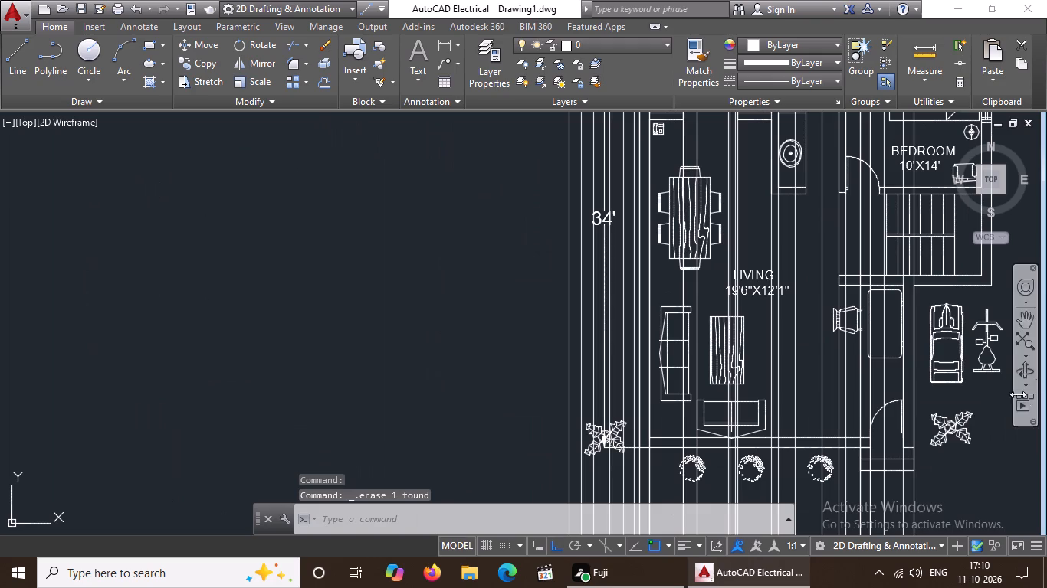
pyautogui.scroll(-3, 937, 431)
pyautogui.scroll(2, 1030, 429)
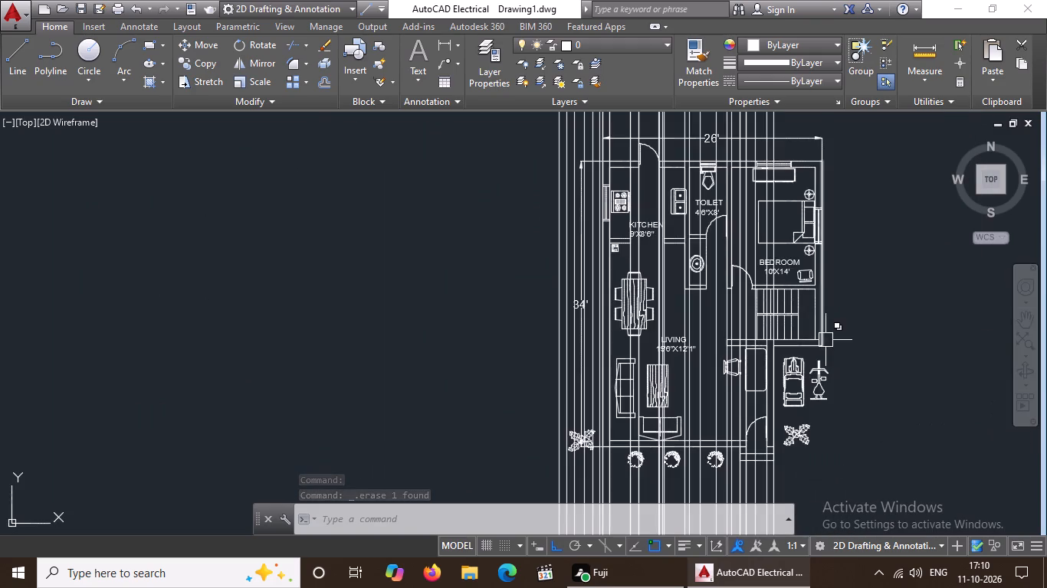
pyautogui.scroll(-3, 834, 336)
pyautogui.click(851, 216)
pyautogui.click(635, 278)
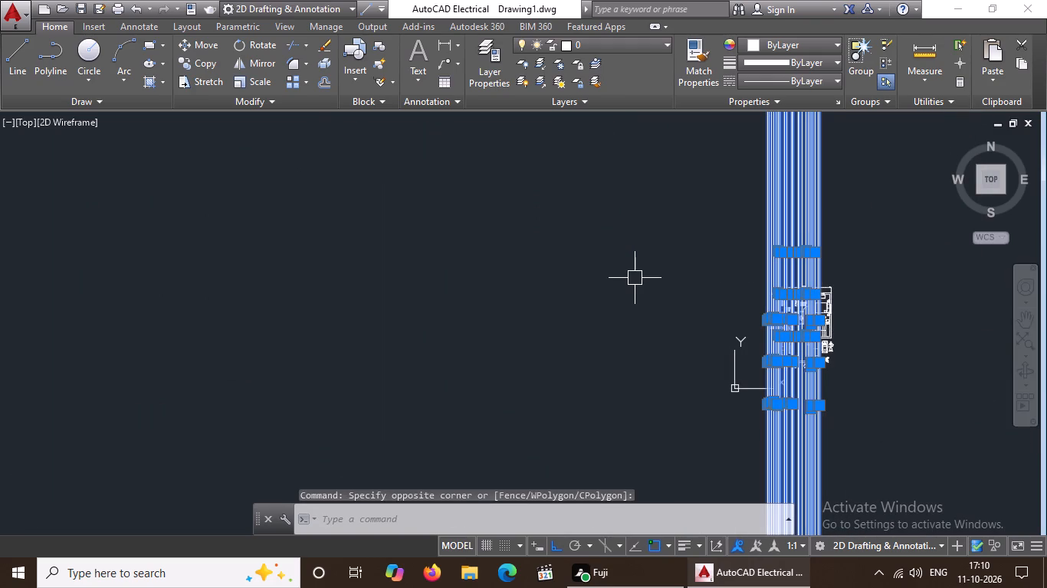
pyautogui.press('Delete')
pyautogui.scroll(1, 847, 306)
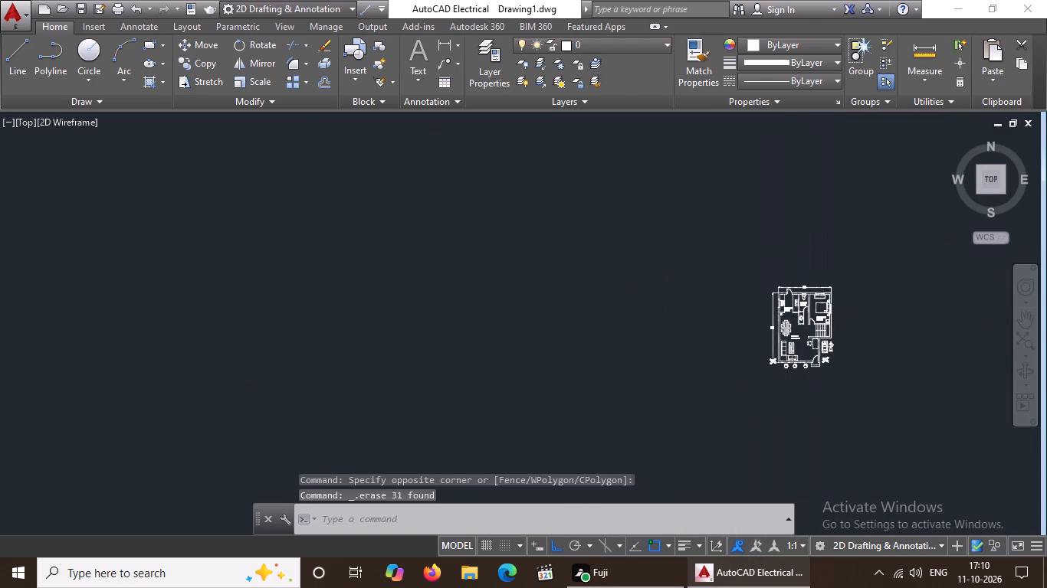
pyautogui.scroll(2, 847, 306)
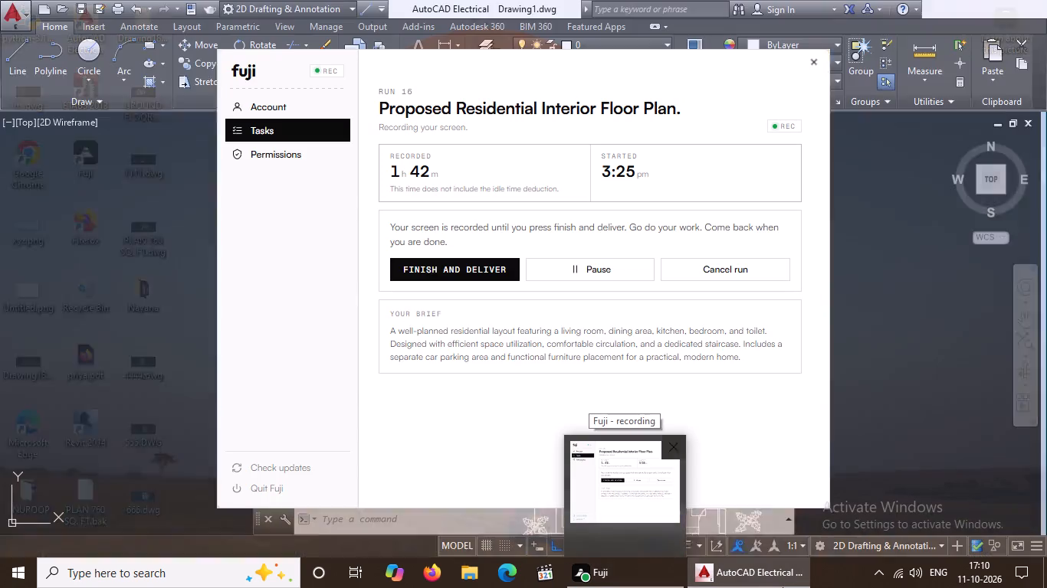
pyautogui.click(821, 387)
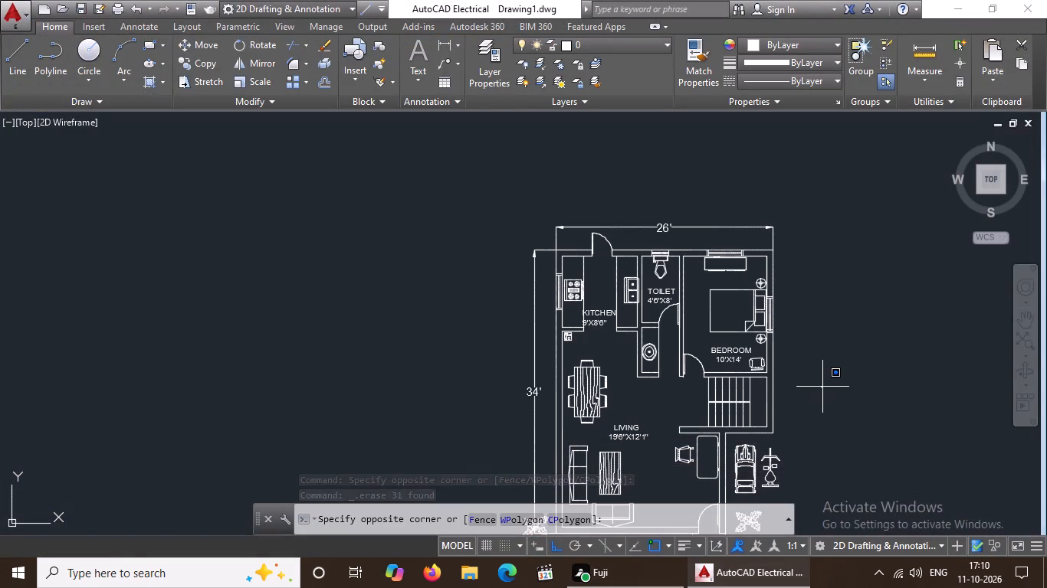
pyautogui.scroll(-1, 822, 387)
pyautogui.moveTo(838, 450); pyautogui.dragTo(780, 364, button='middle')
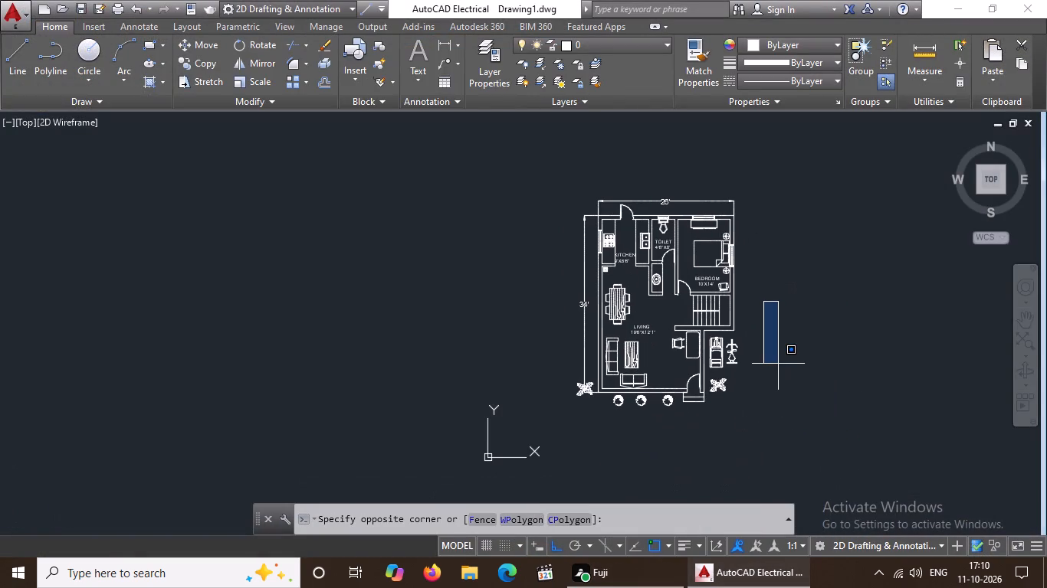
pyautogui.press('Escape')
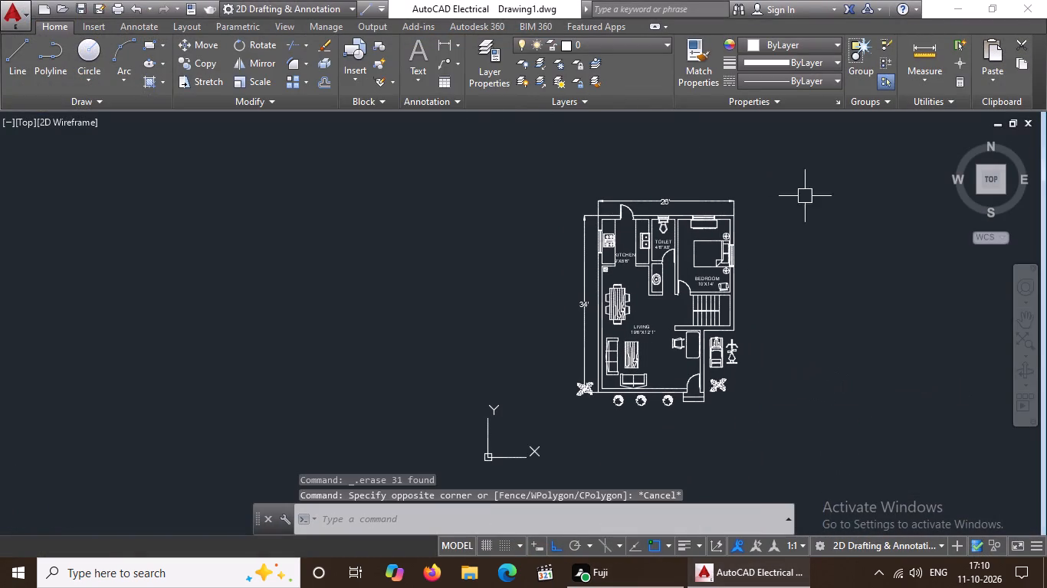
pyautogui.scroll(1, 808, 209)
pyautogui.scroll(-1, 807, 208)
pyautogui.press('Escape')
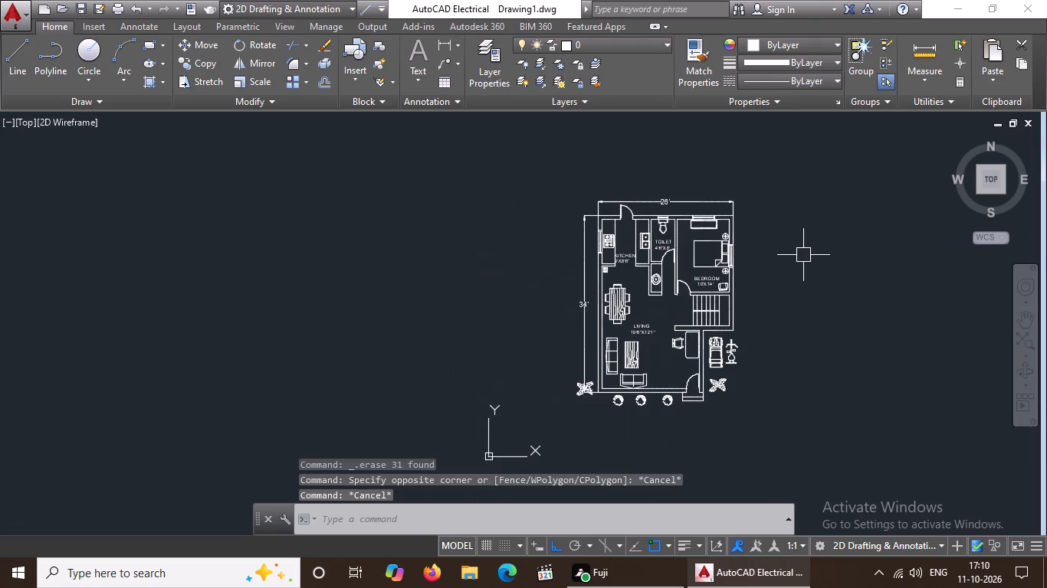
# Save the drawing as Drawing1.dwg in the Nayana folder on the desktop, in AutoCAD 2013 Drawing format.
pyautogui.click(25, 16)
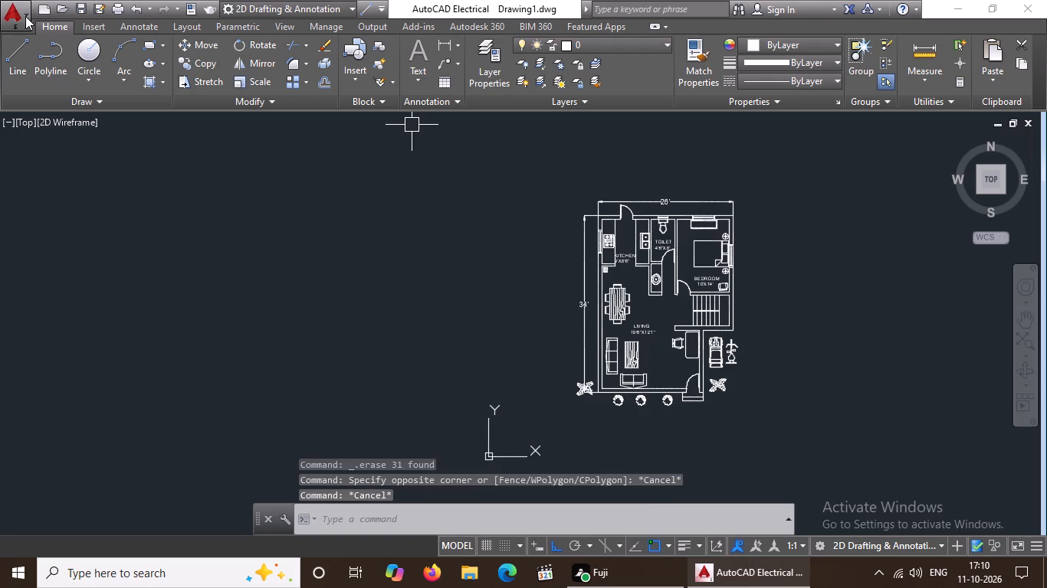
pyautogui.click(102, 206)
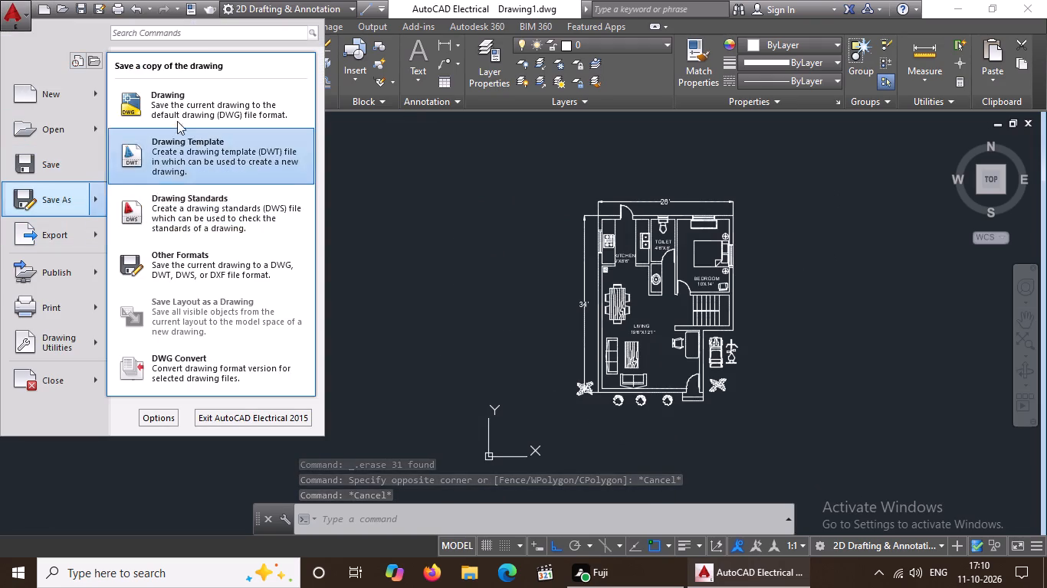
pyautogui.click(185, 100)
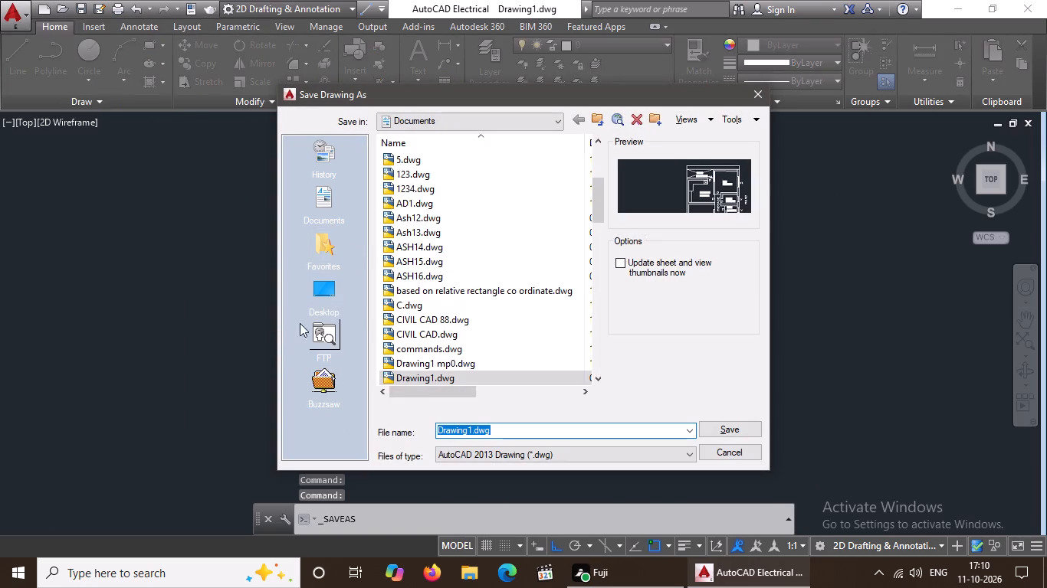
pyautogui.click(325, 283)
pyautogui.click(419, 246)
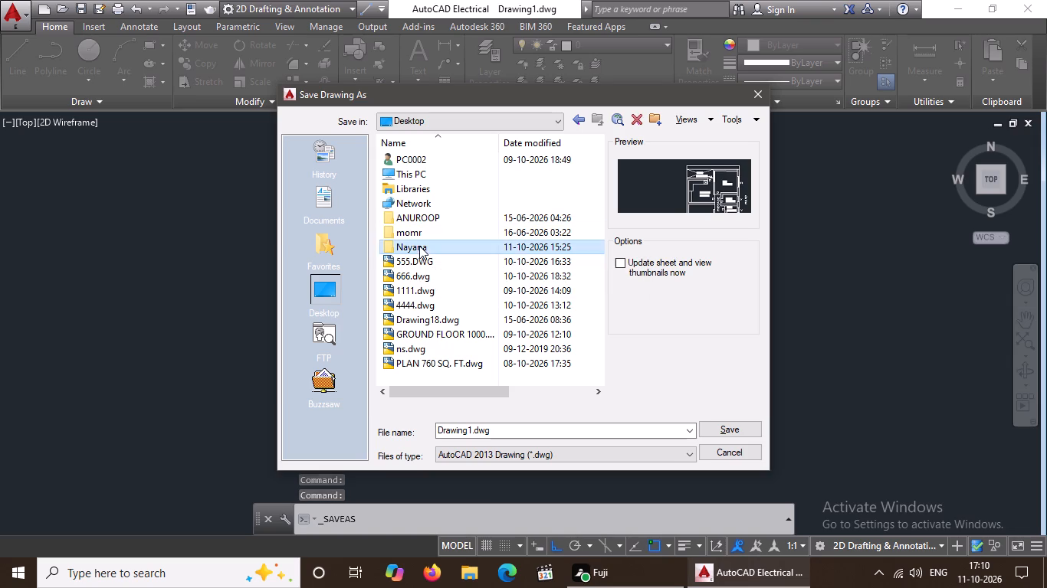
pyautogui.click(743, 427)
pyautogui.click(730, 424)
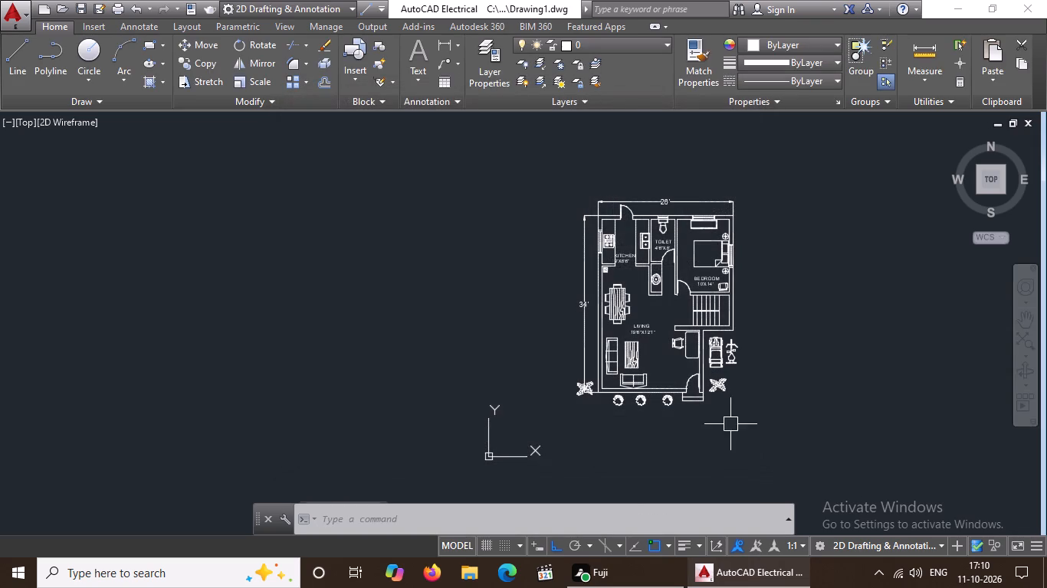
# Run the LOGFILEOFF command to turn off the log file.
pyautogui.click(419, 517)
pyautogui.write('lof')
pyautogui.press('BackSpace')
pyautogui.press('g')
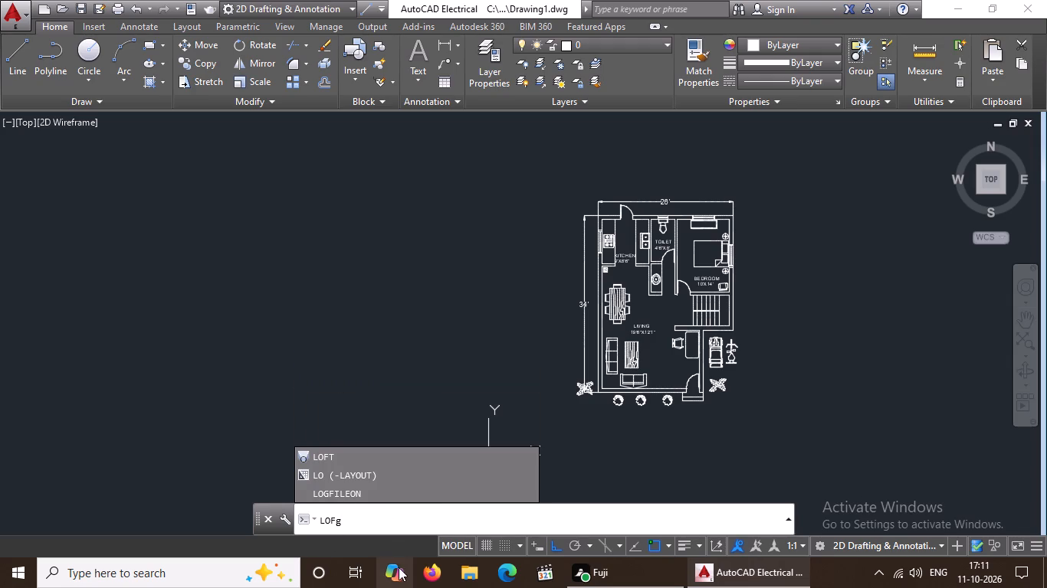
pyautogui.press('BackSpace')
pyautogui.press('BackSpace')
pyautogui.press('BackSpace')
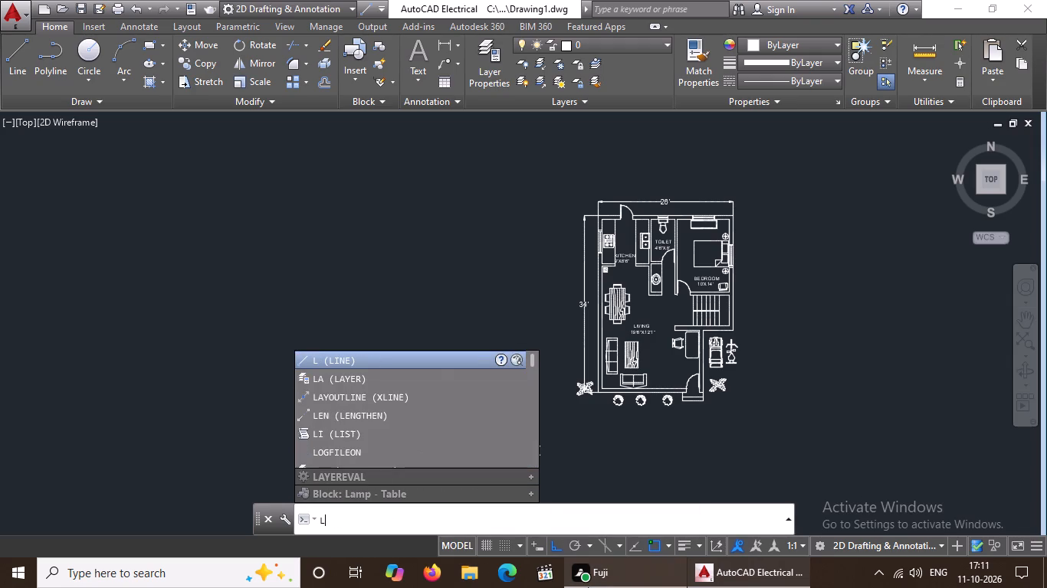
pyautogui.write('og')
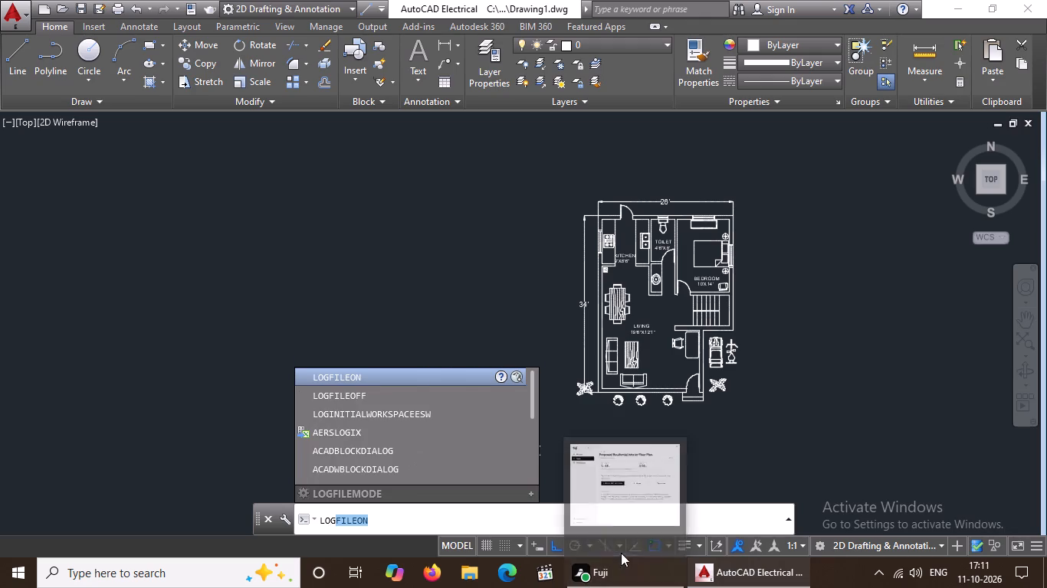
pyautogui.click(325, 399)
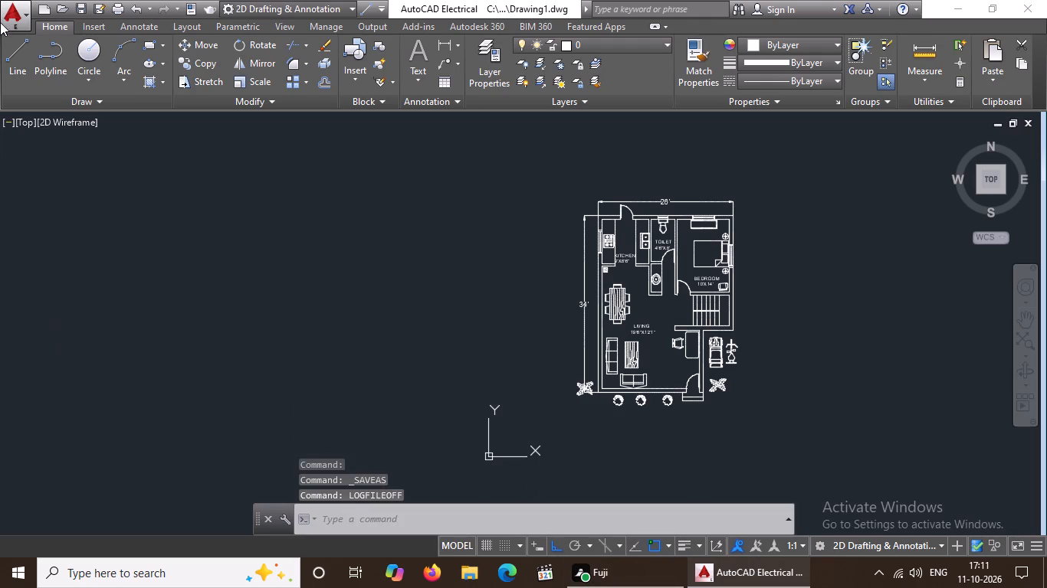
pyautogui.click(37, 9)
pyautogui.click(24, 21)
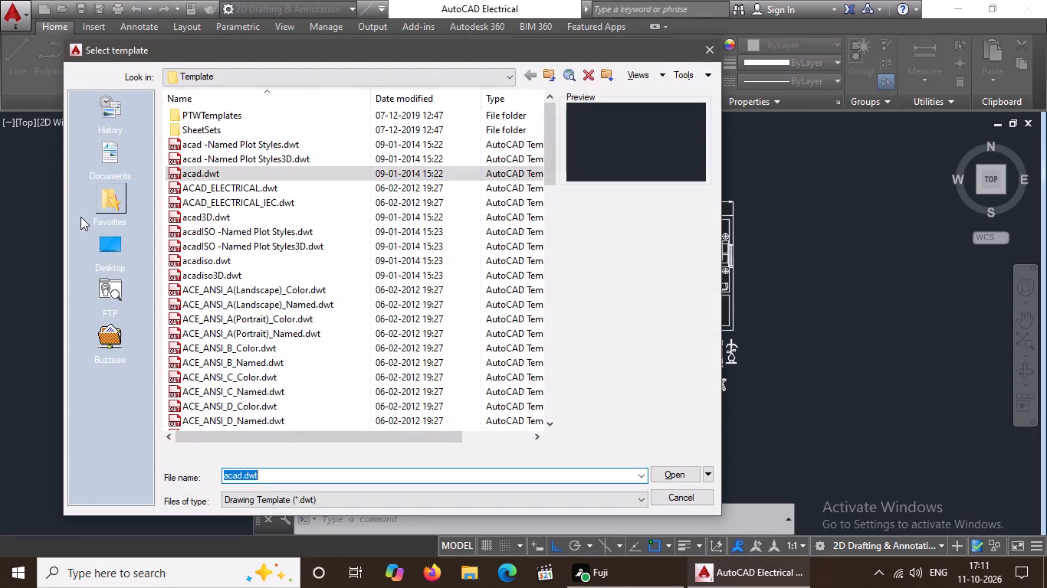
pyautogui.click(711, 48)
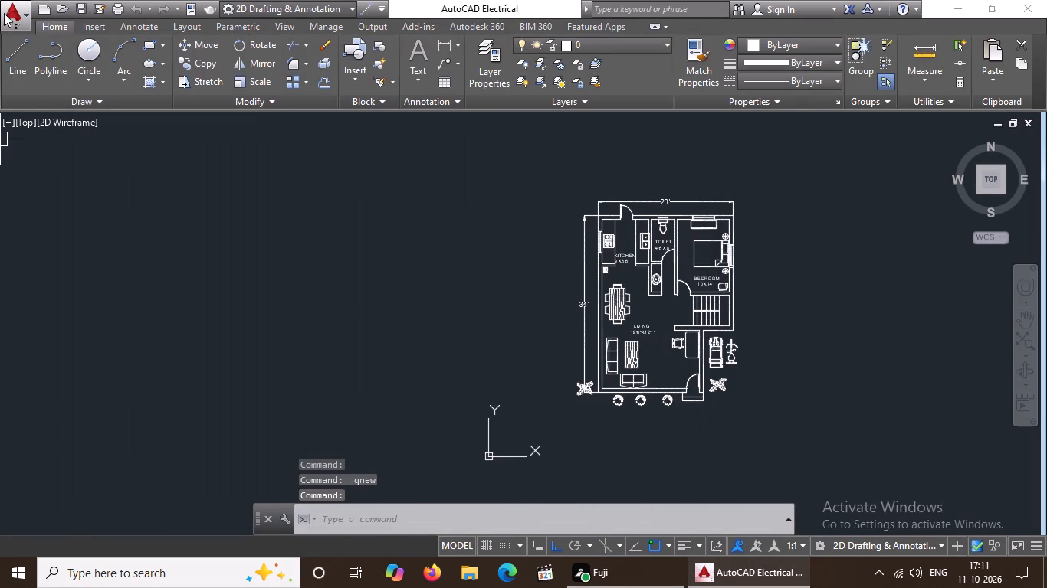
# Save the drawing under the new name 999.dwg on the desktop, in AutoCAD 2013 Drawing format.
pyautogui.click(18, 16)
pyautogui.click(94, 201)
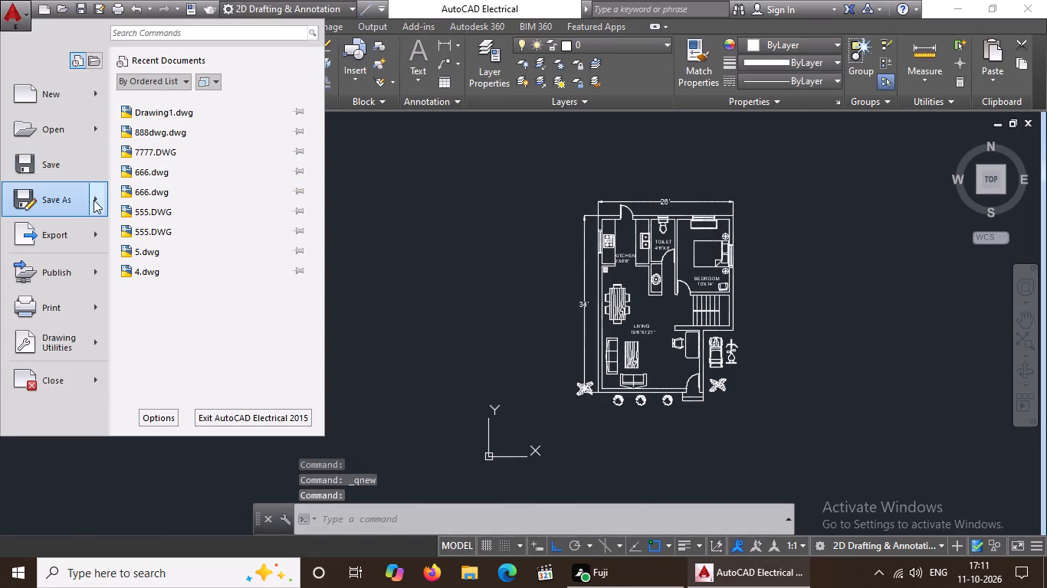
pyautogui.click(199, 99)
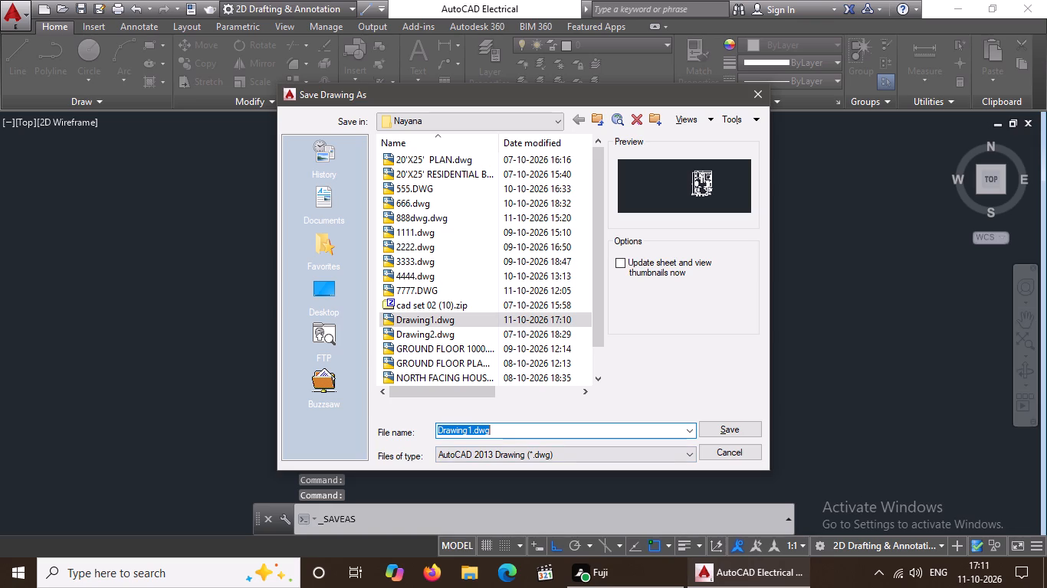
pyautogui.moveTo(471, 430); pyautogui.dragTo(479, 428)
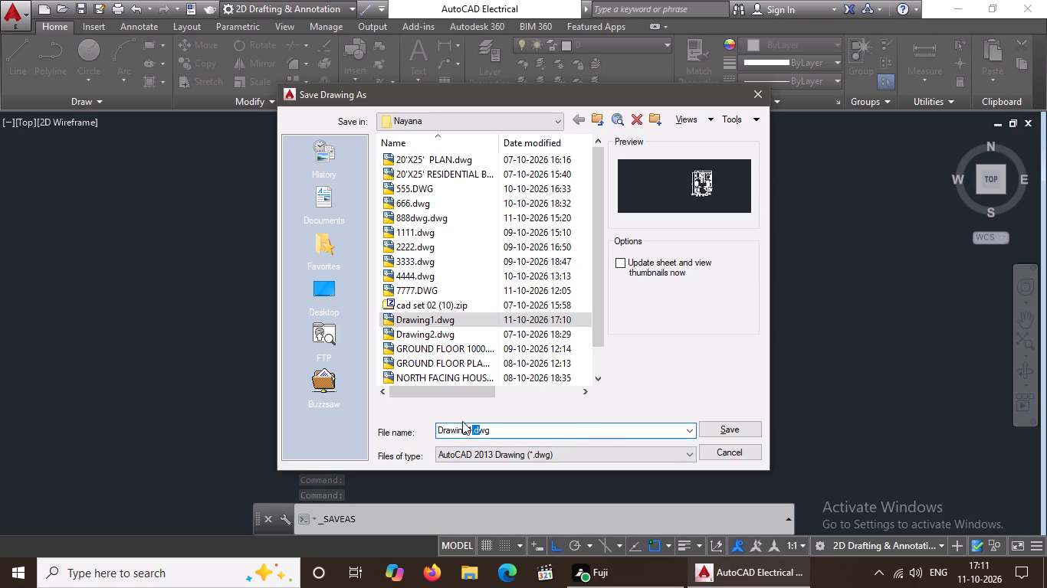
pyautogui.scroll(2, 462, 421)
pyautogui.click(470, 433)
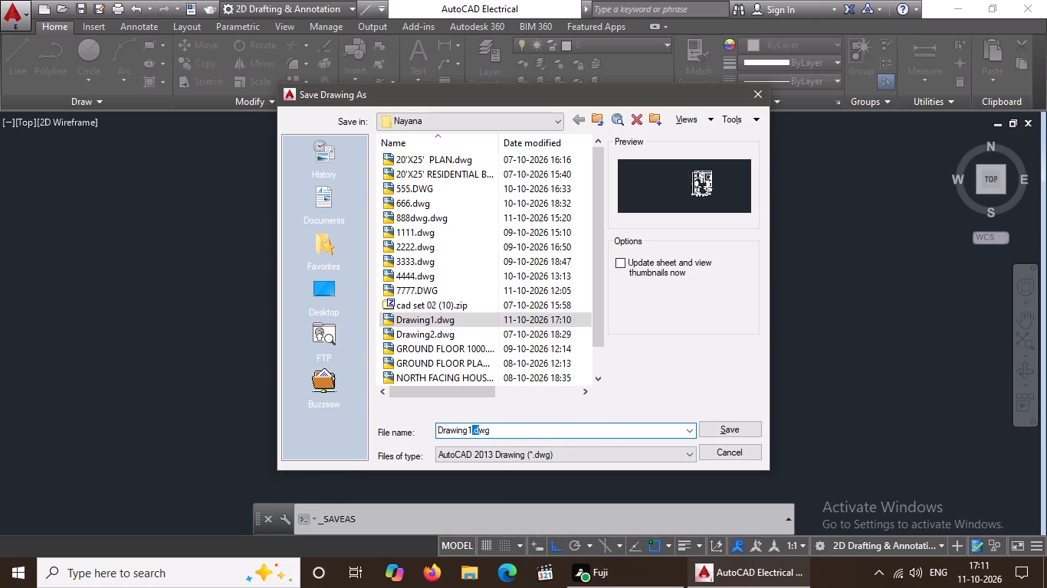
pyautogui.press('BackSpace')
pyautogui.press('BackSpace')
pyautogui.press('BackSpace')
pyautogui.press('BackSpace')
pyautogui.press('BackSpace')
pyautogui.press('BackSpace')
pyautogui.press('BackSpace')
pyautogui.press('BackSpace')
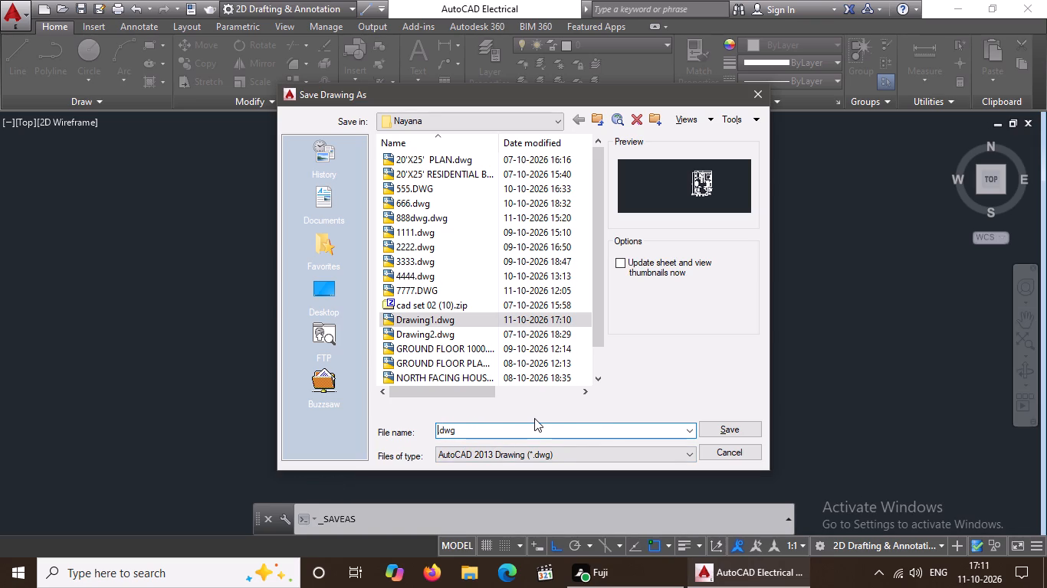
pyautogui.press('BackSpace')
pyautogui.click(322, 307)
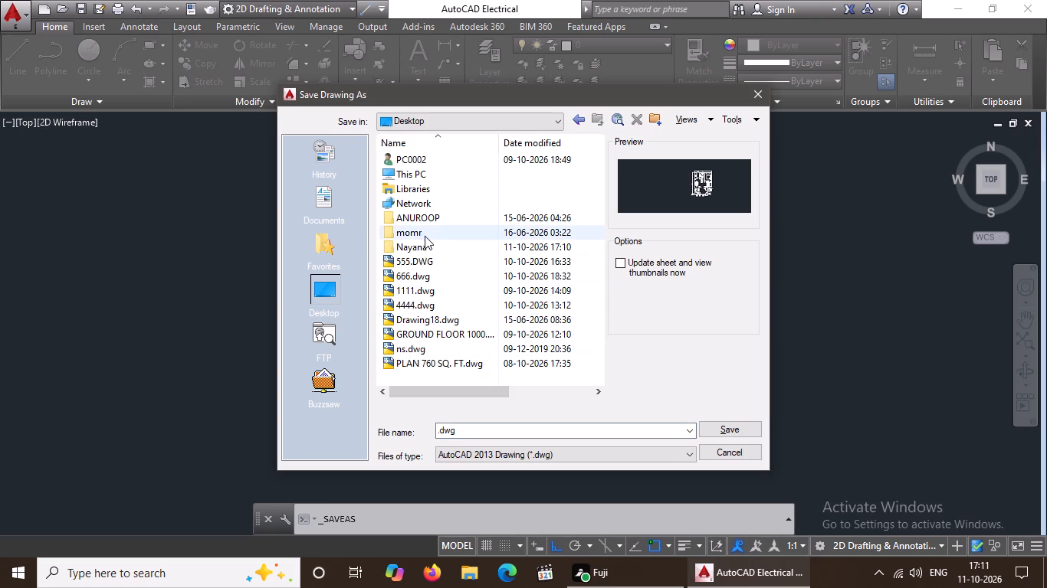
pyautogui.click(417, 248)
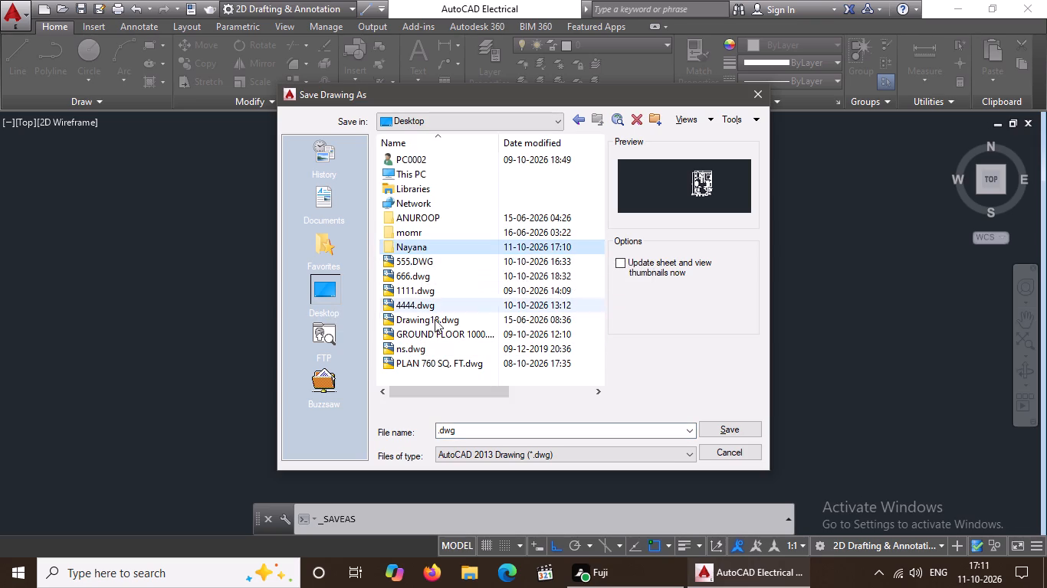
pyautogui.scroll(-3, 435, 320)
pyautogui.scroll(4, 427, 330)
pyautogui.click(435, 243)
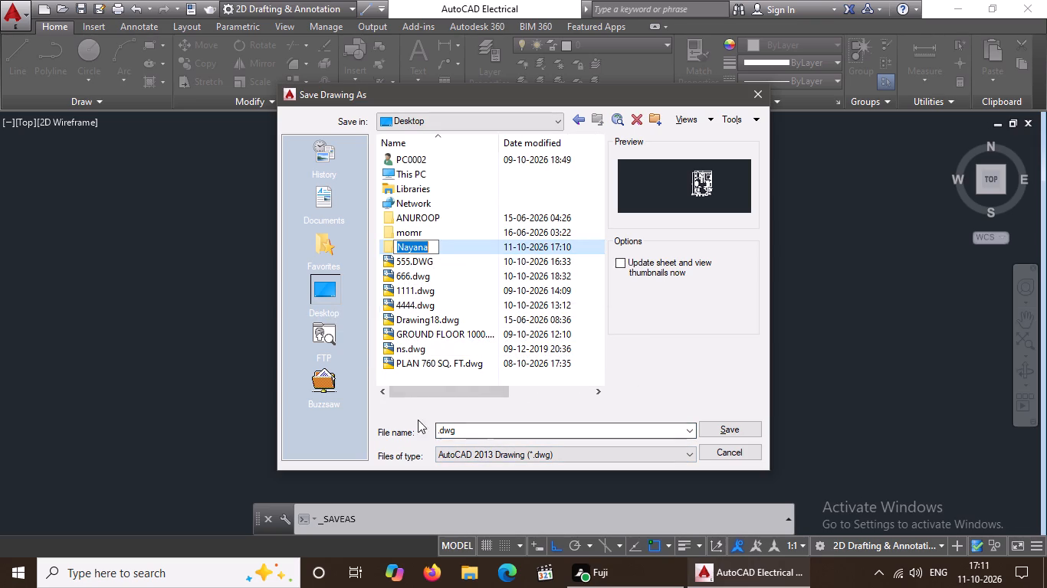
pyautogui.click(438, 431)
pyautogui.scroll(2, 442, 417)
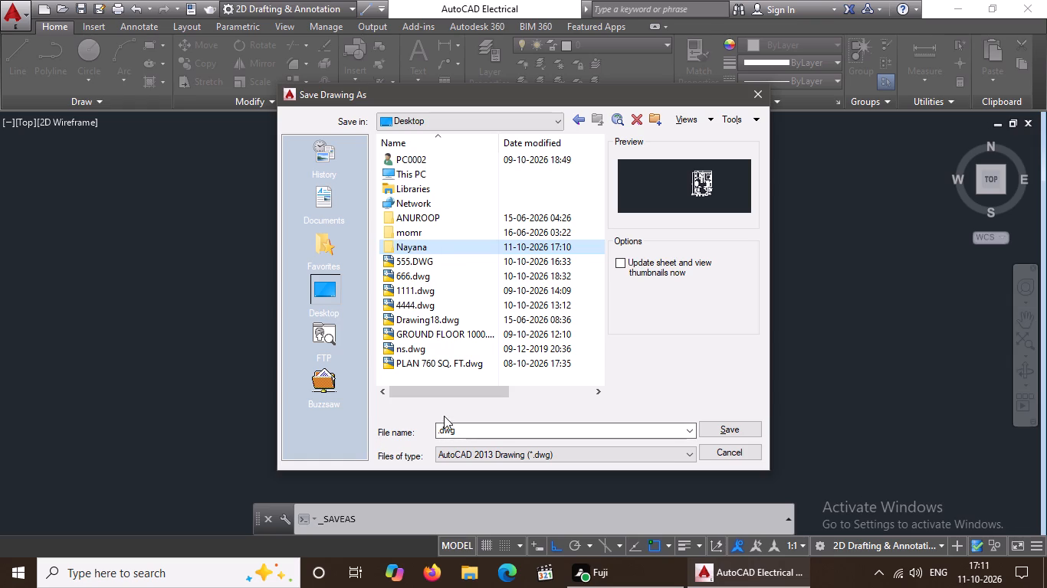
pyautogui.scroll(2, 459, 433)
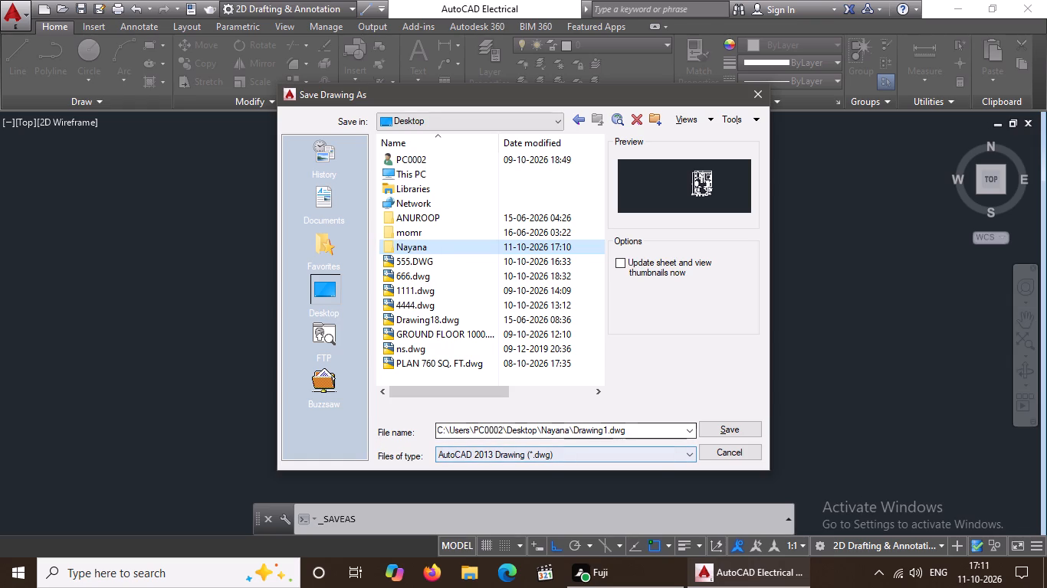
pyautogui.click(606, 427)
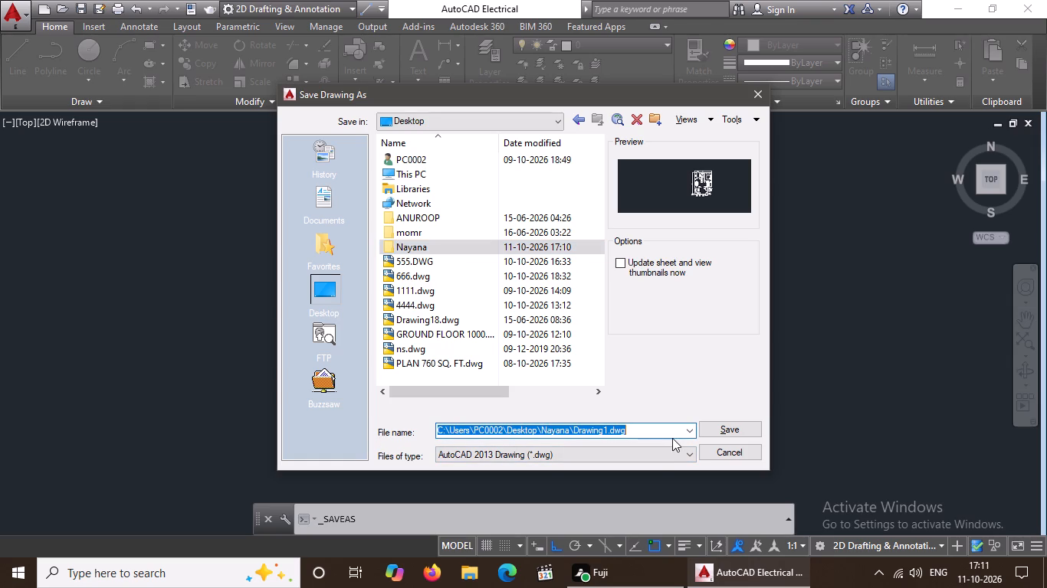
pyautogui.click(606, 426)
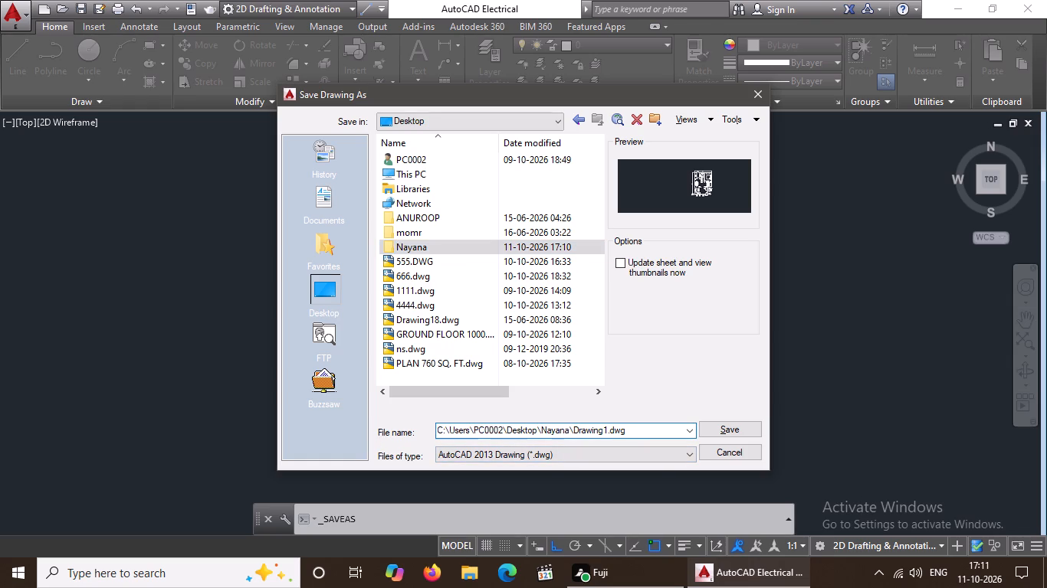
pyautogui.press('BackSpace')
pyautogui.press('BackSpace')
pyautogui.press('BackSpace')
pyautogui.press('BackSpace')
pyautogui.press('BackSpace')
pyautogui.press('BackSpace')
pyautogui.press('BackSpace')
pyautogui.press('BackSpace')
pyautogui.press('BackSpace')
pyautogui.press('BackSpace')
pyautogui.press('BackSpace')
pyautogui.press('BackSpace')
pyautogui.press('BackSpace')
pyautogui.press('BackSpace')
pyautogui.press('BackSpace')
pyautogui.press('BackSpace')
pyautogui.press('BackSpace')
pyautogui.press('BackSpace')
pyautogui.press('BackSpace')
pyautogui.press('BackSpace')
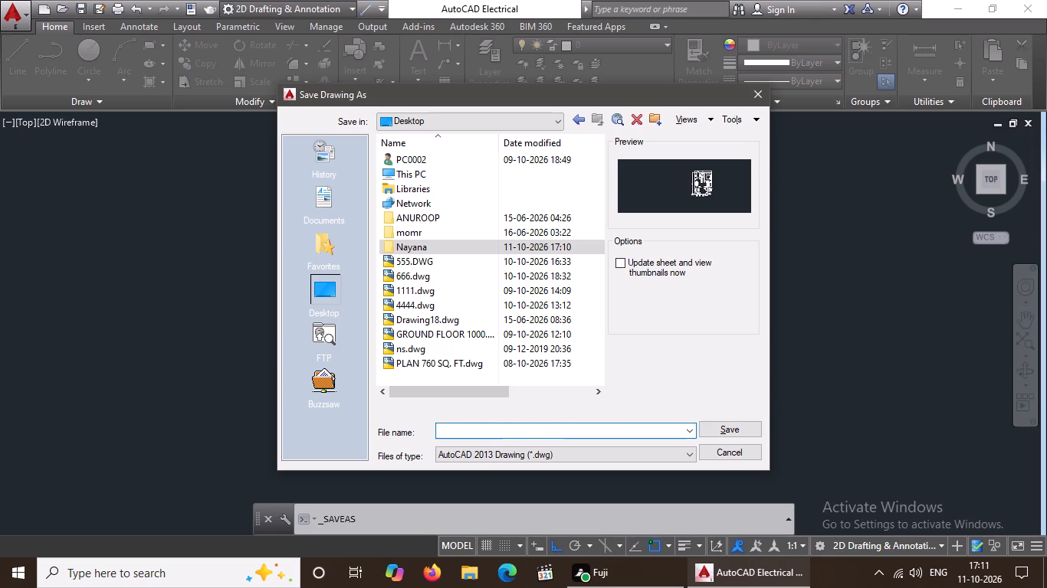
pyautogui.press('9')
pyautogui.press('9')
pyautogui.press('9')
pyautogui.click(734, 429)
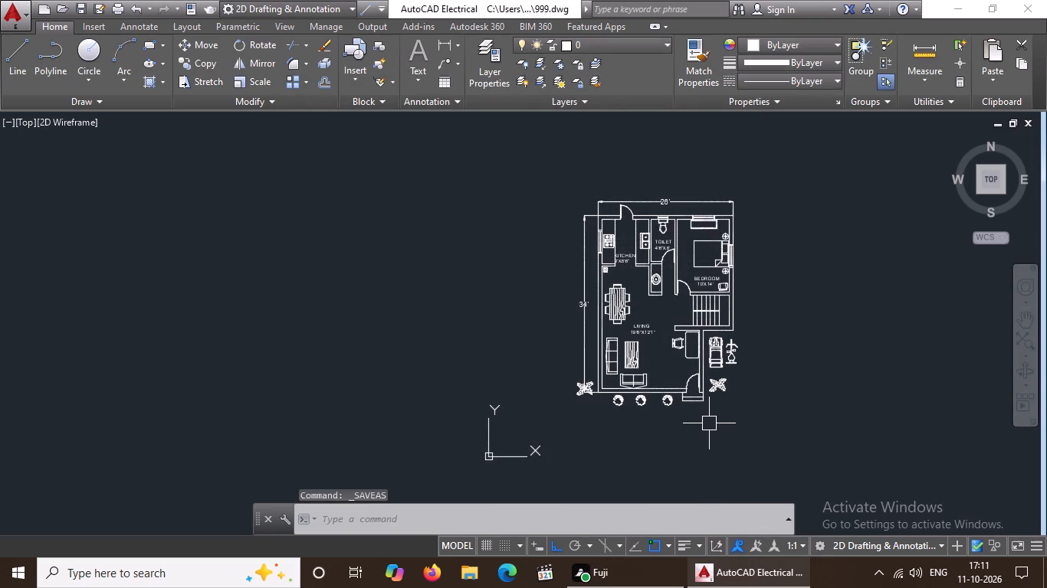
pyautogui.hotkey('ctrl', 's')
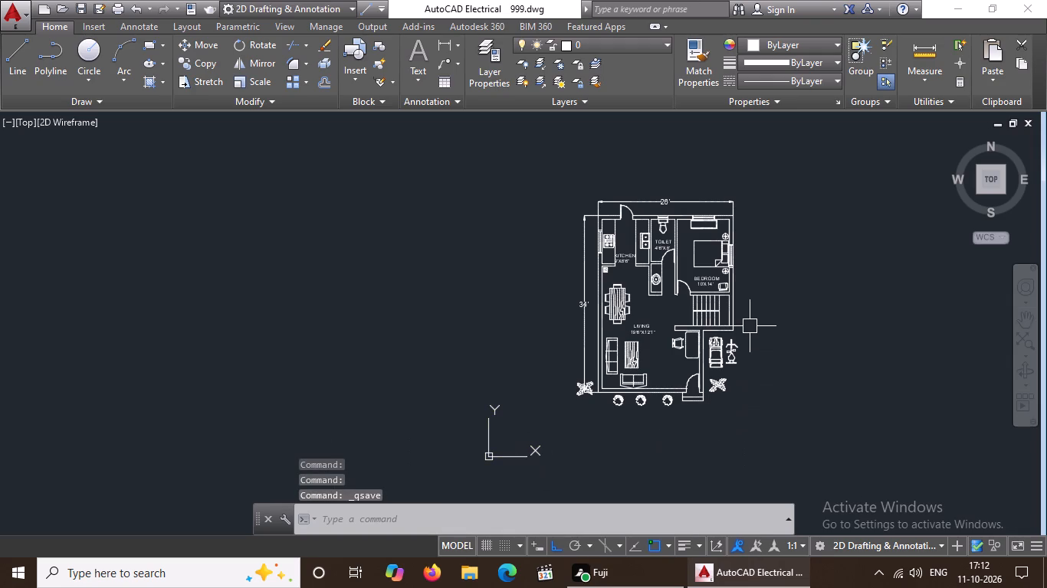
# Start a plot of the model and apply the <Previous plot> page setup, using DWG To PDF.pc3 and ISO A4 paper.
pyautogui.hotkey('ctrl', 'p')
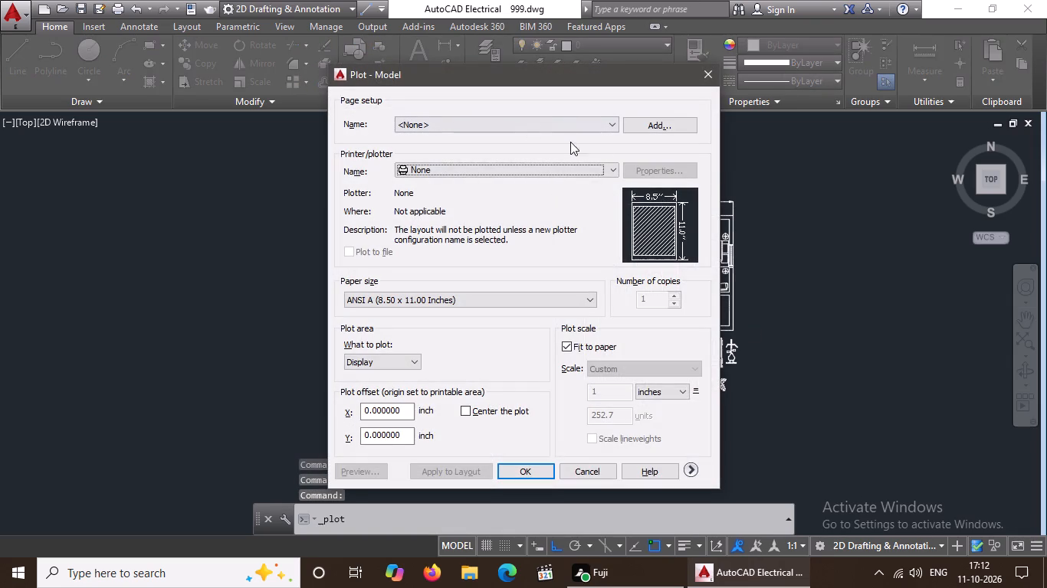
pyautogui.click(609, 124)
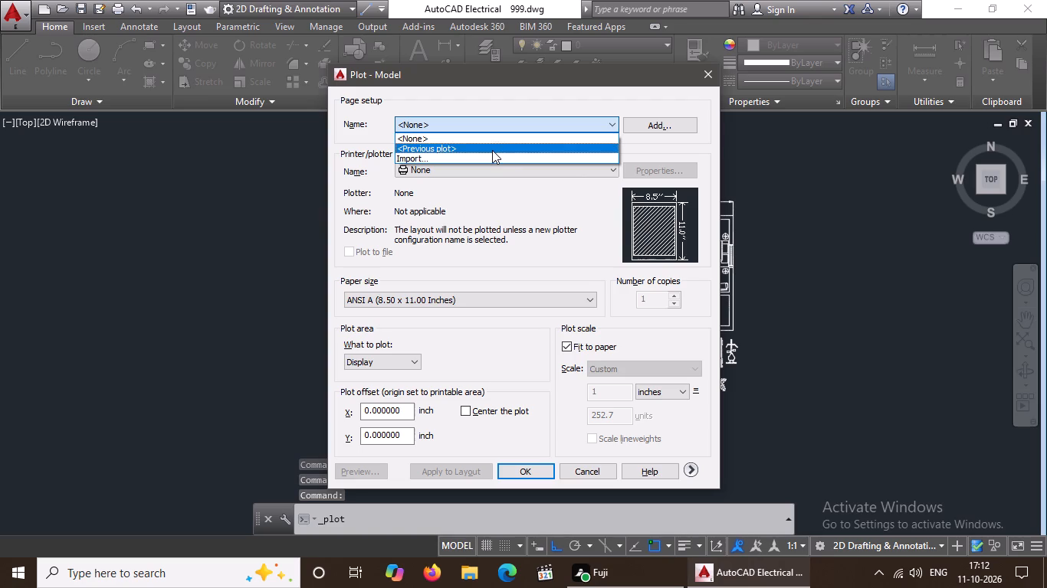
pyautogui.click(491, 150)
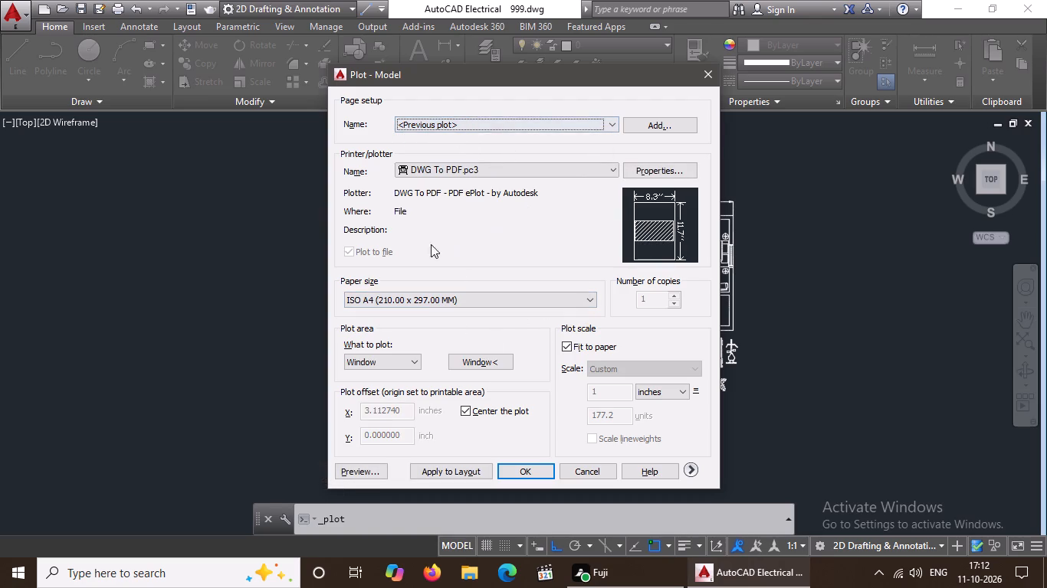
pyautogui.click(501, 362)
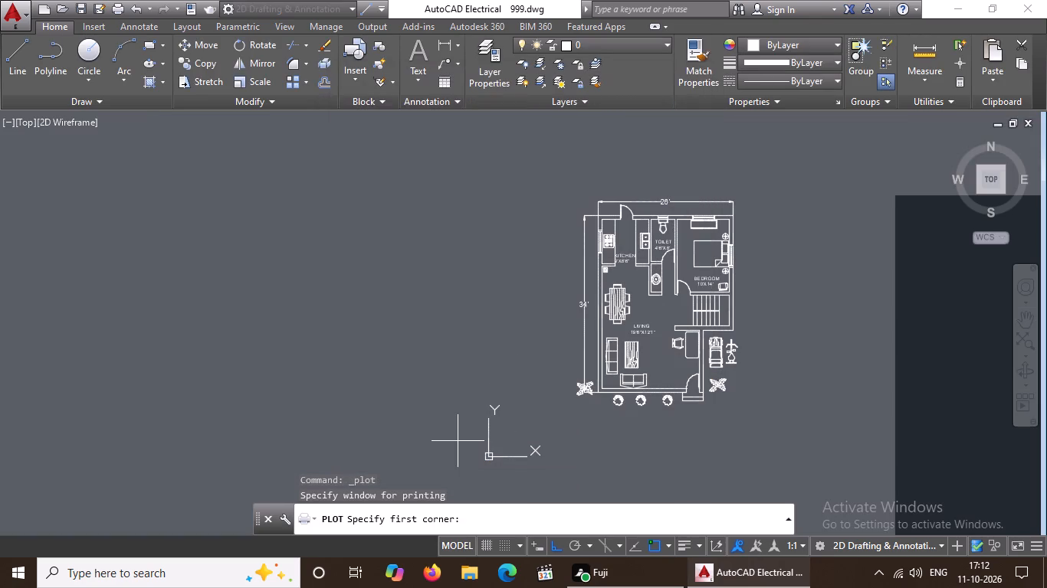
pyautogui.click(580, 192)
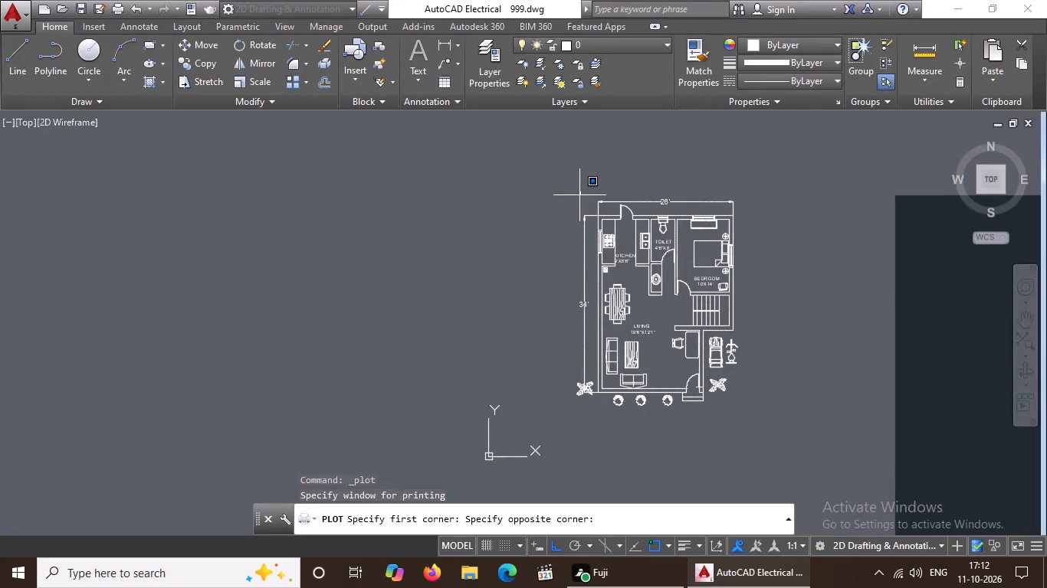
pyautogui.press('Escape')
# Set the plot window around the whole floor plan, including its dimensions and outside plants, and preview the plot.
pyautogui.click(475, 358)
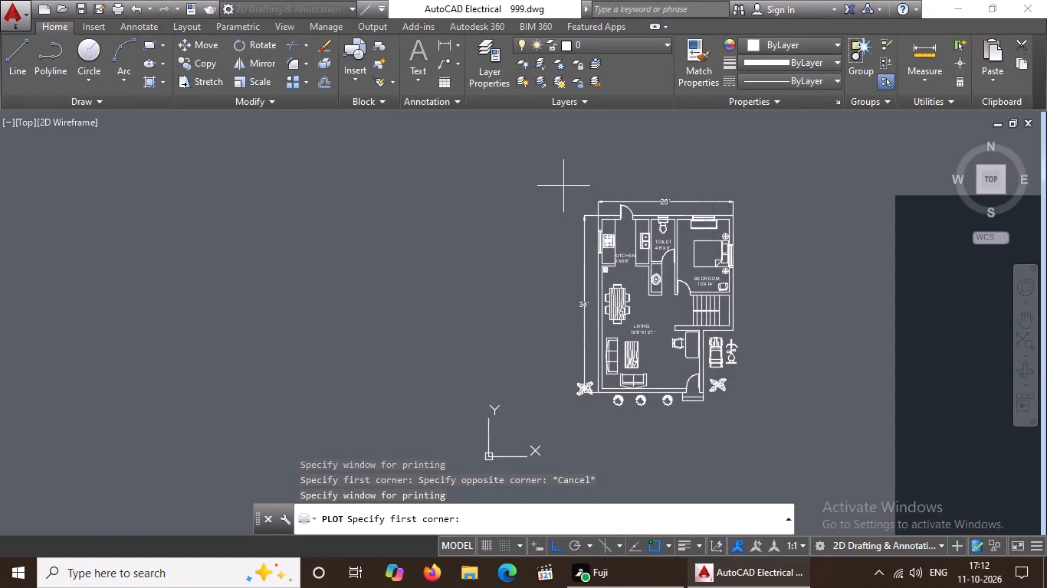
pyautogui.moveTo(562, 185); pyautogui.dragTo(565, 202)
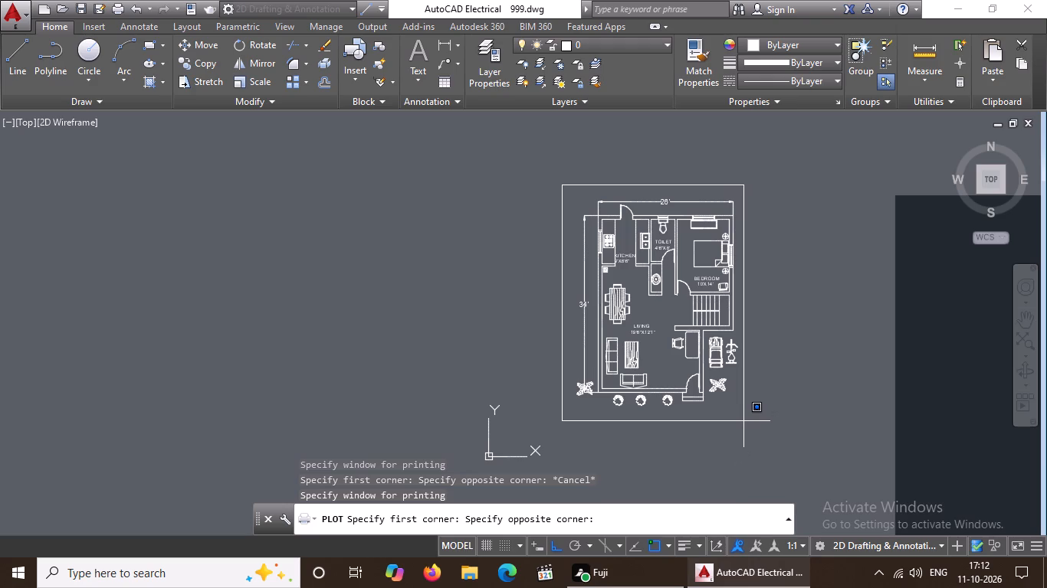
pyautogui.click(743, 421)
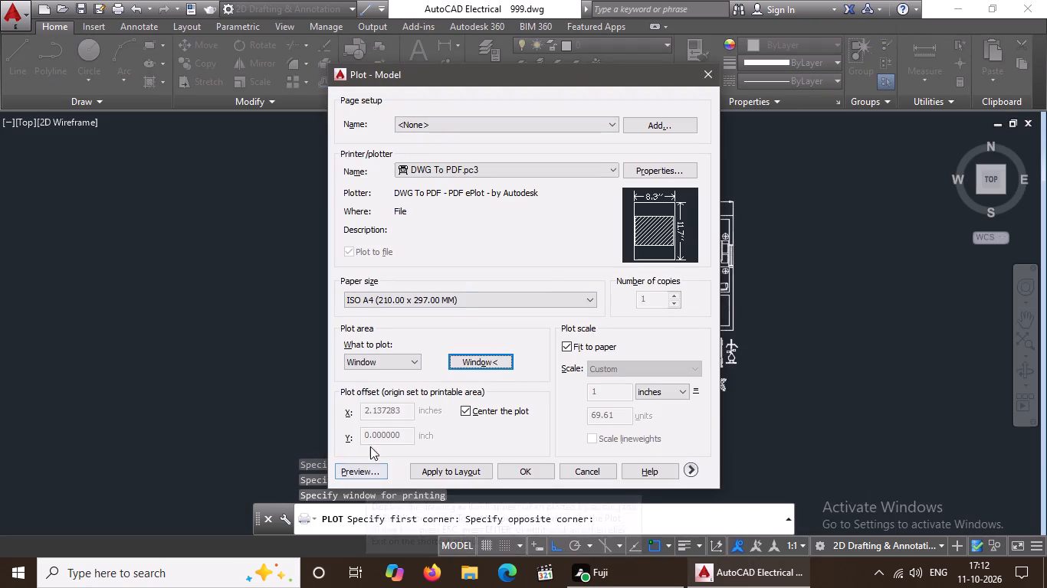
pyautogui.click(355, 471)
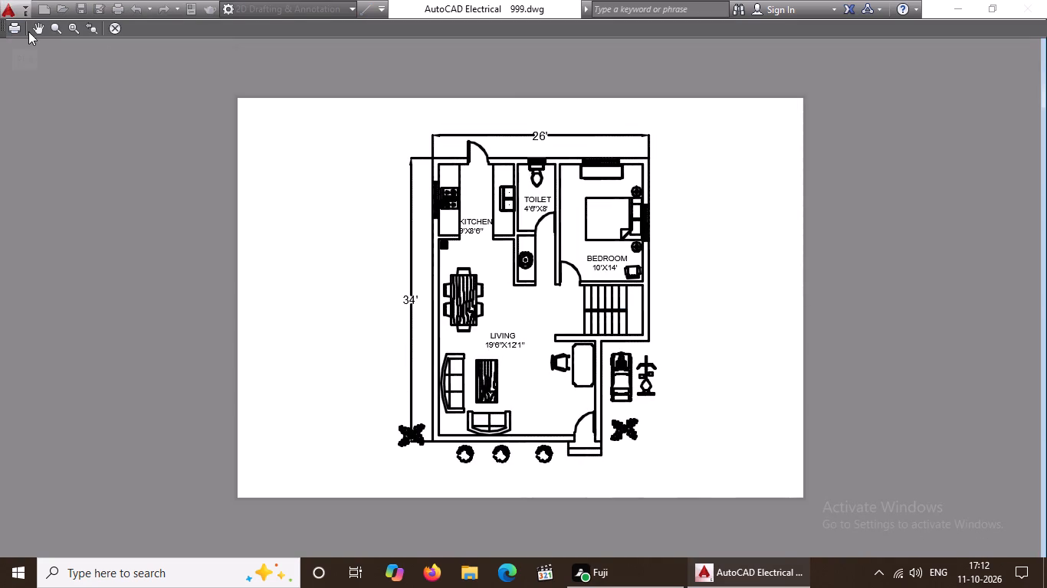
# Plot the previewed plan to 999-Model.pdf in the Nayana folder on the desktop, and return from the opened PDF to AutoCAD.
pyautogui.click(17, 25)
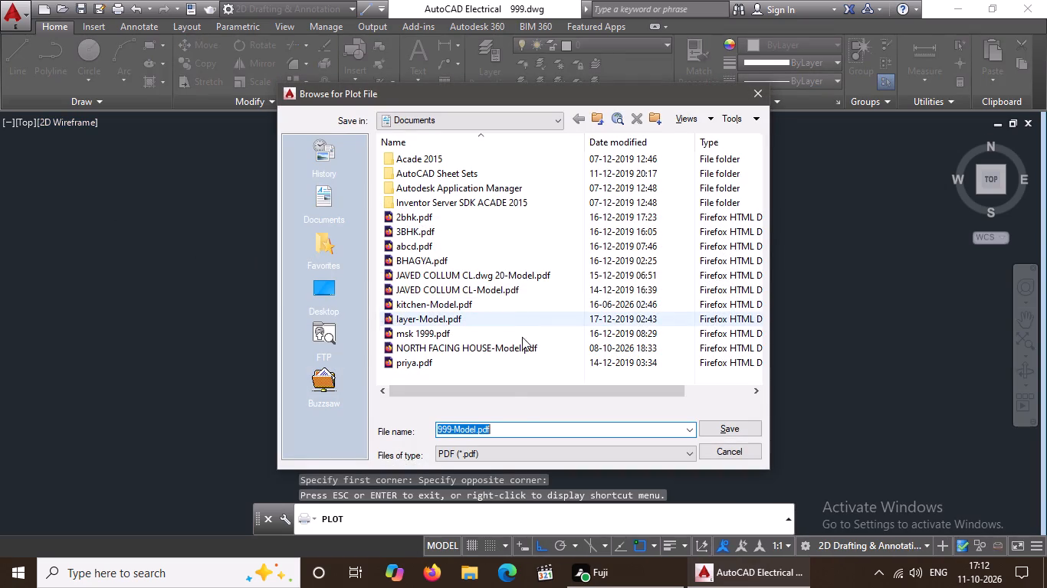
pyautogui.click(320, 299)
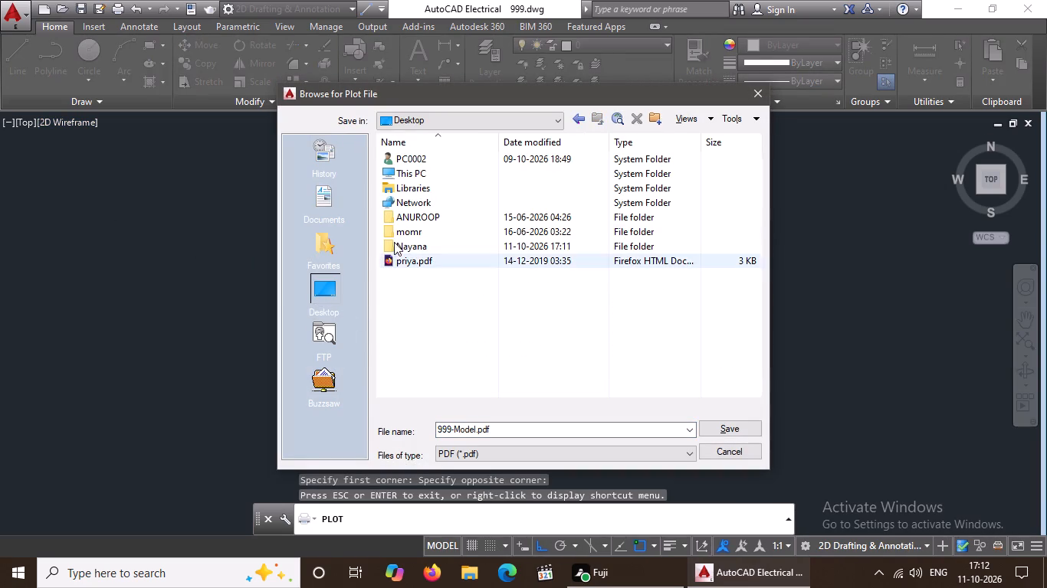
pyautogui.click(411, 242)
pyautogui.click(723, 426)
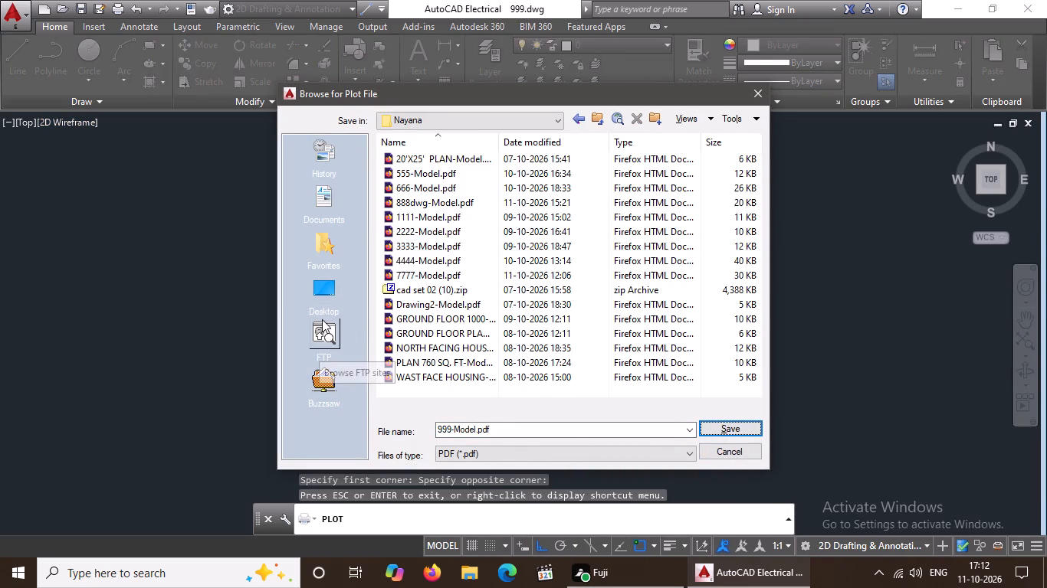
pyautogui.click(724, 427)
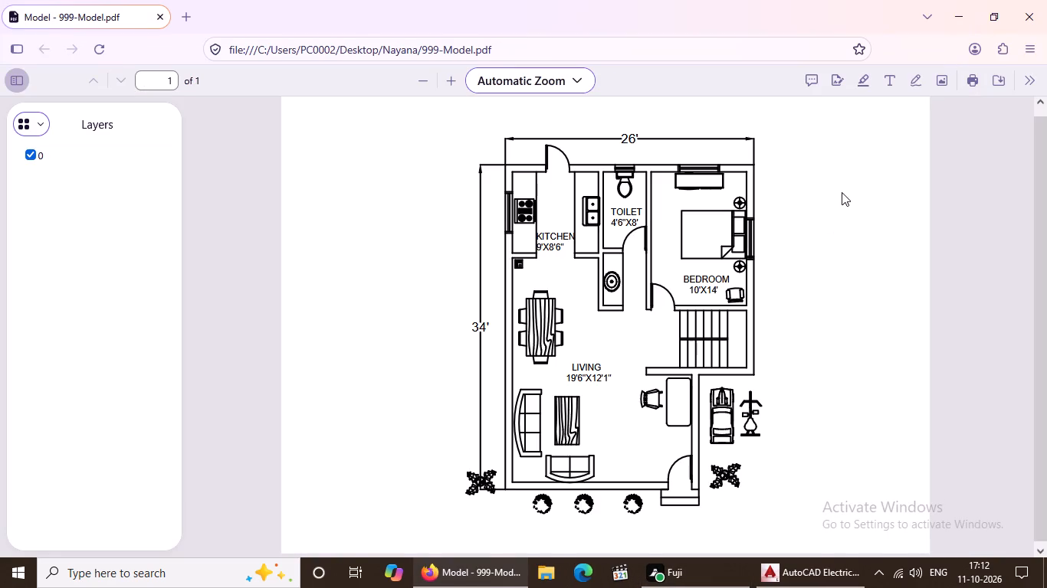
pyautogui.click(967, 26)
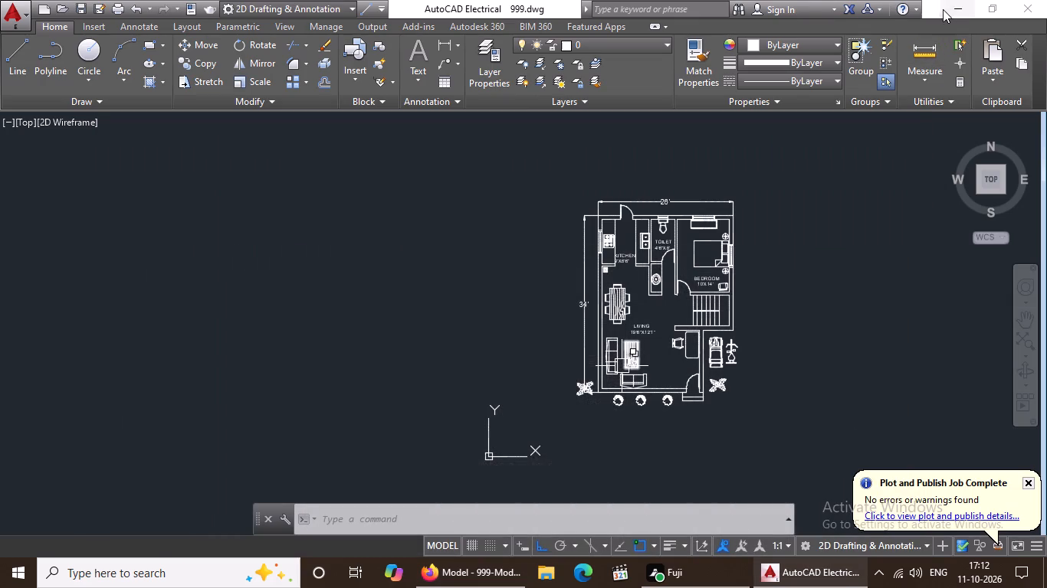